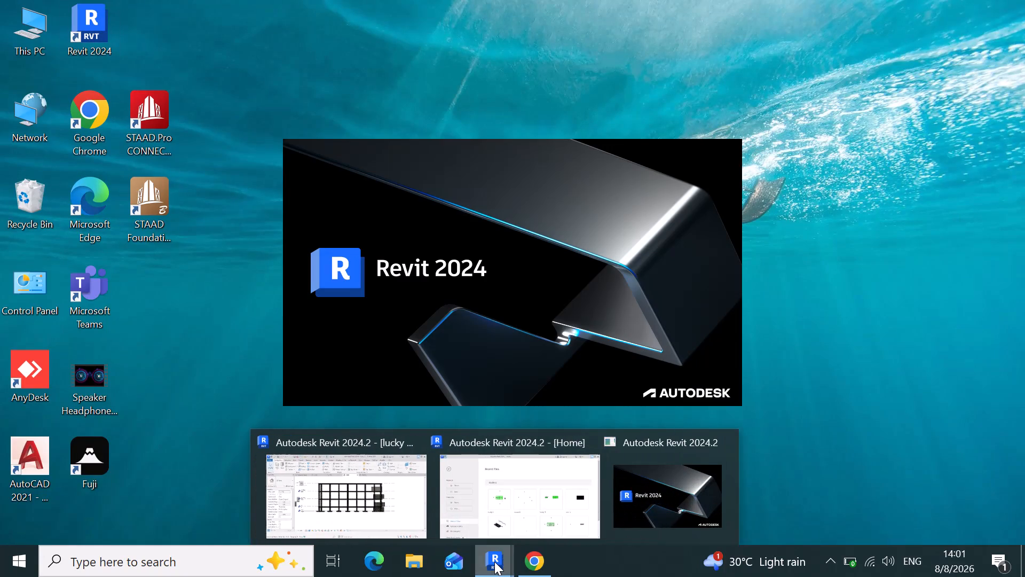
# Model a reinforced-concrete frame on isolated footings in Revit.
# Close the two Revit windows already open, the Home window and the lucky project, leaving the newly launching session.
pyautogui.click(577, 436)
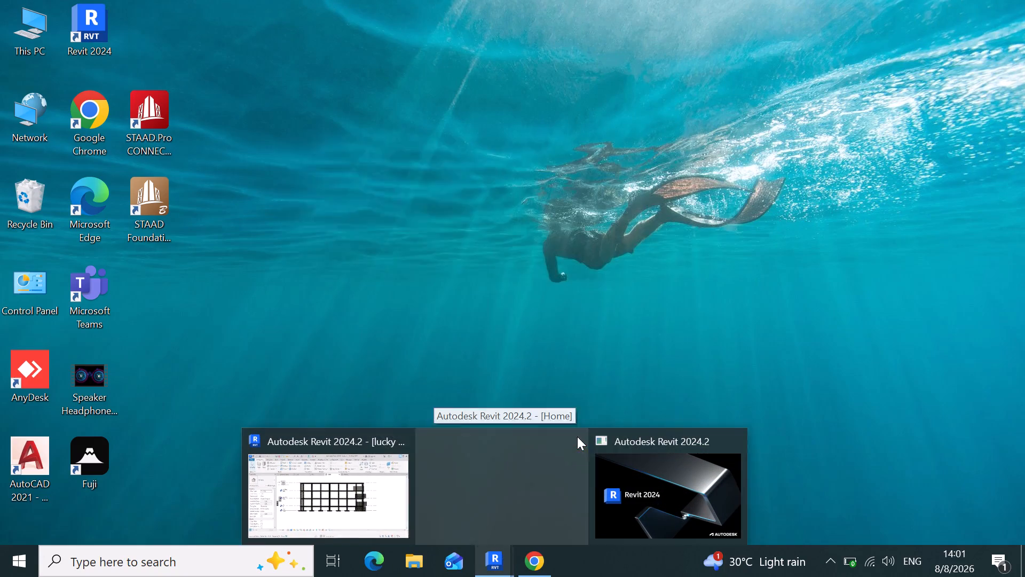
pyautogui.click(490, 440)
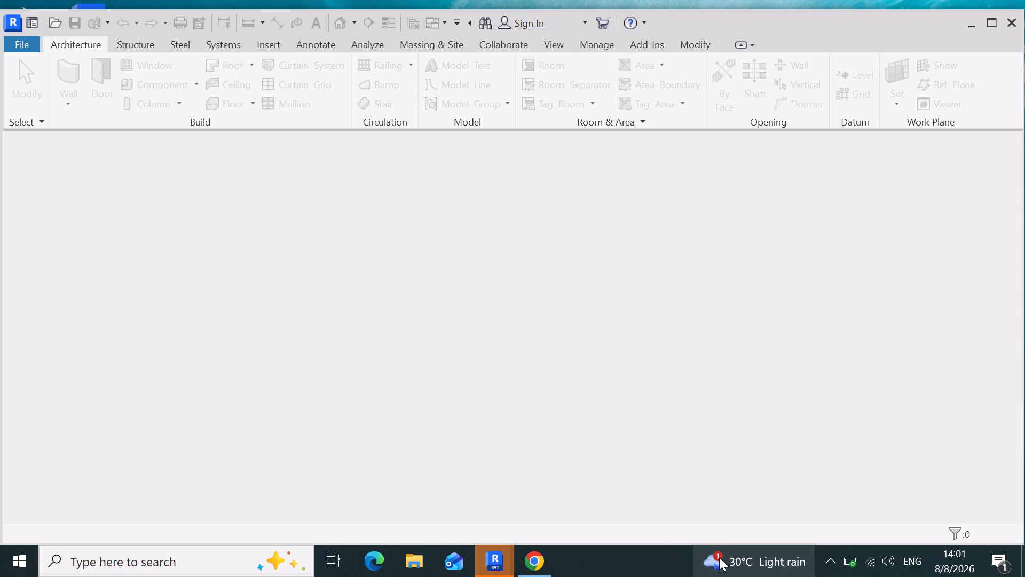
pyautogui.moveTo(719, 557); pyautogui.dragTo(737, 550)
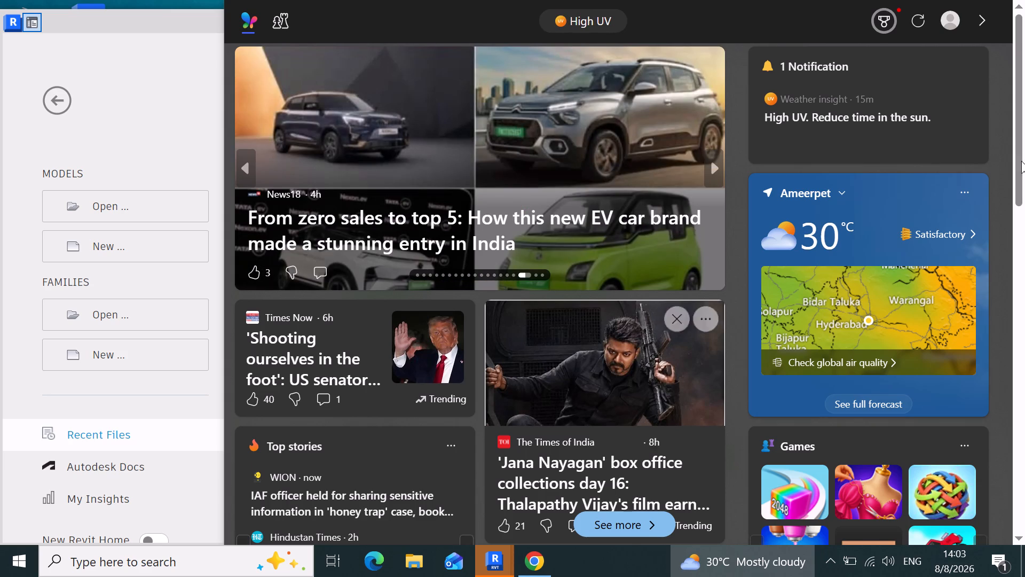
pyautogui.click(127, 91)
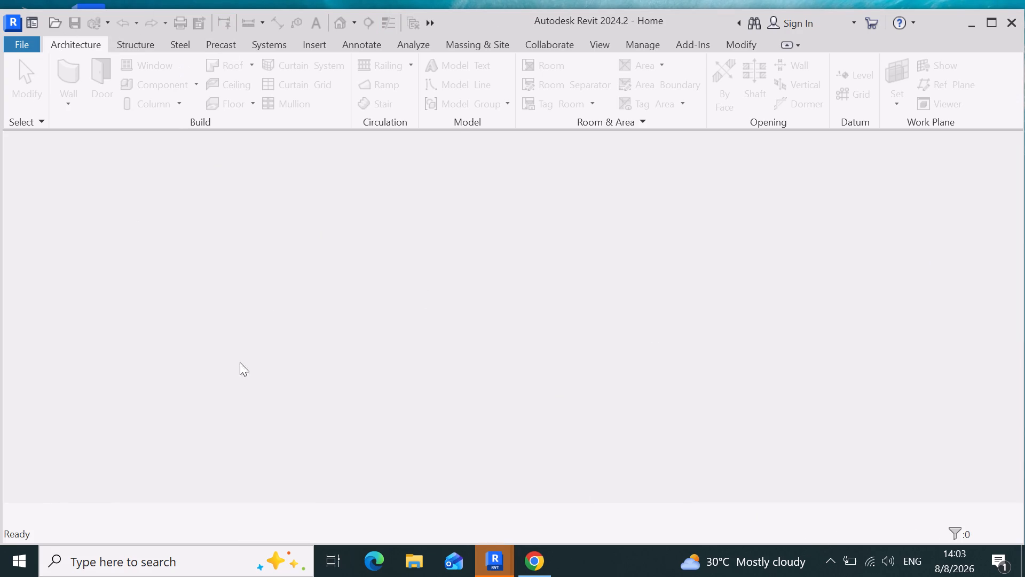
# Create a new project from the Structural Template, starting from the Home screen.
pyautogui.click(26, 25)
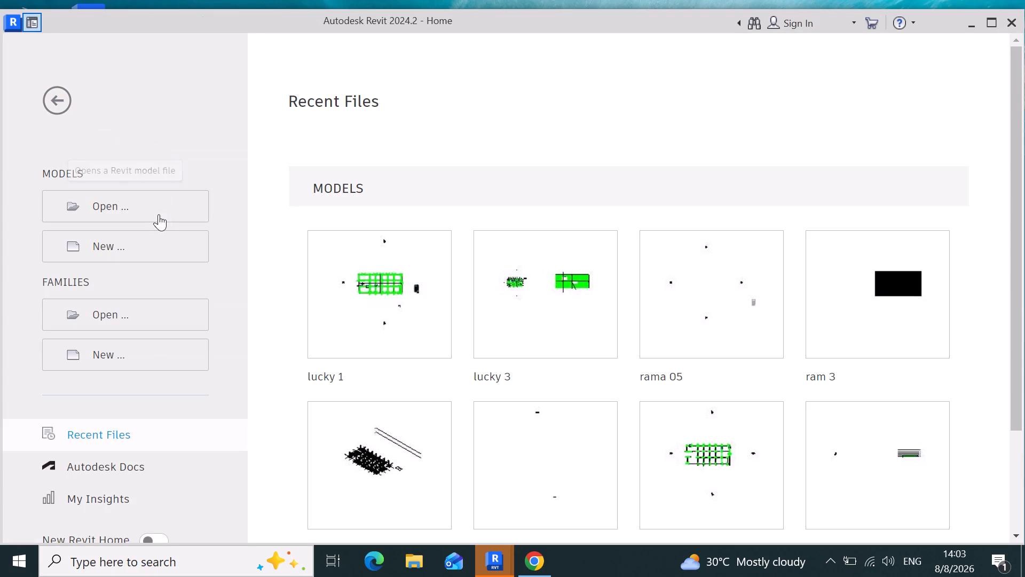
pyautogui.click(154, 243)
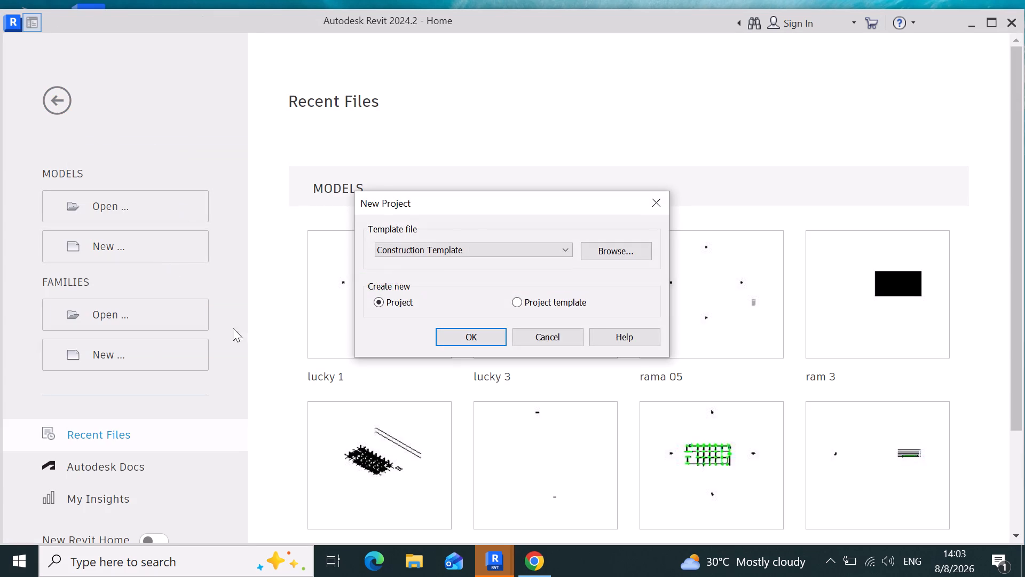
pyautogui.click(558, 247)
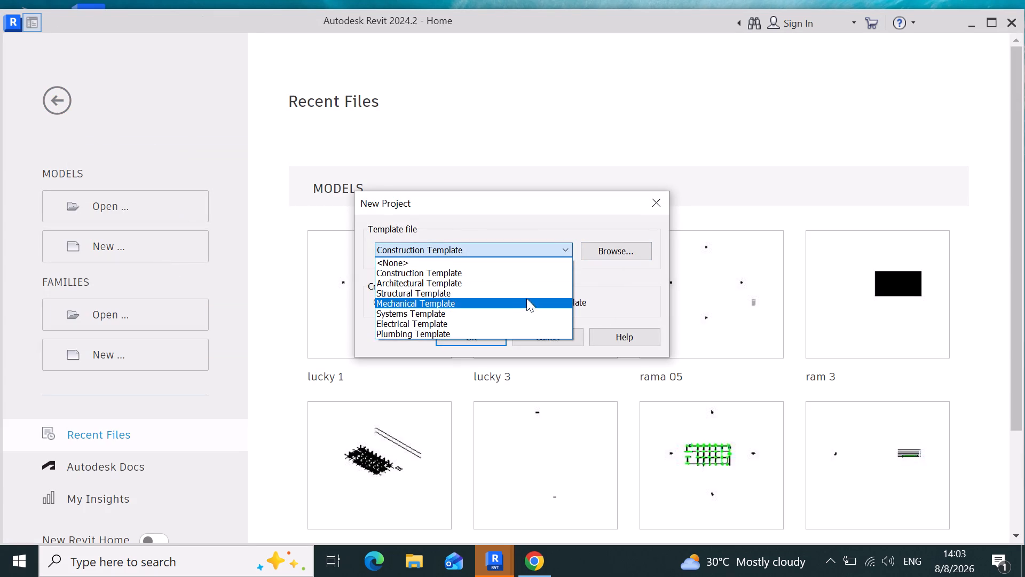
pyautogui.click(522, 295)
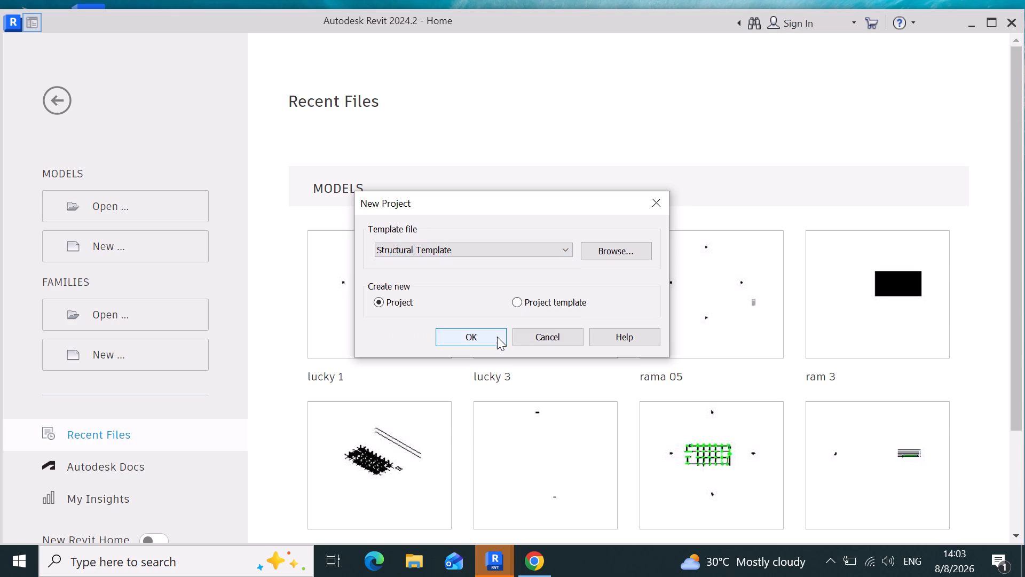
pyautogui.click(496, 337)
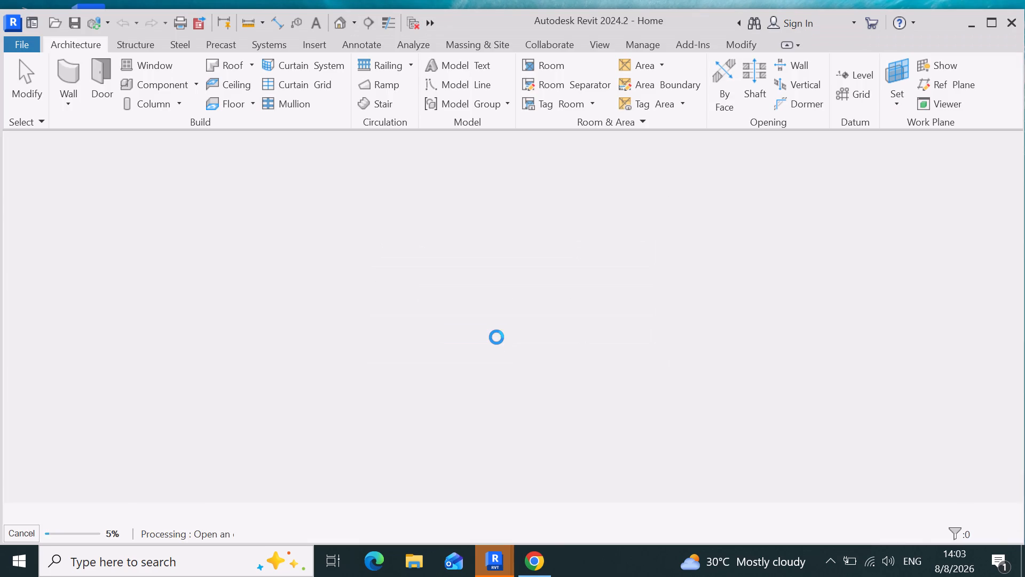
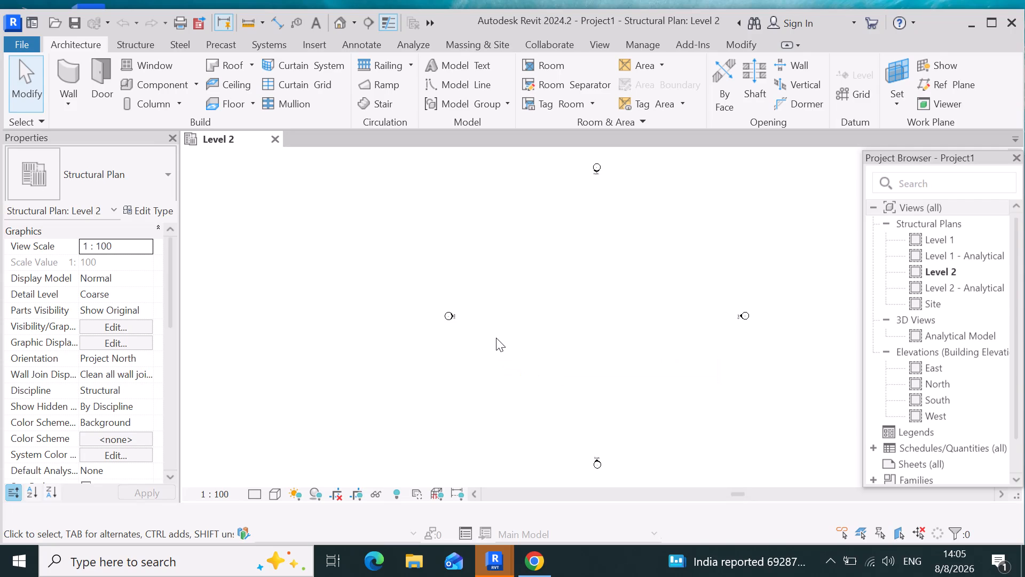
# Open the North building elevation view.
pyautogui.scroll(-5, 498, 253)
pyautogui.scroll(3, 490, 262)
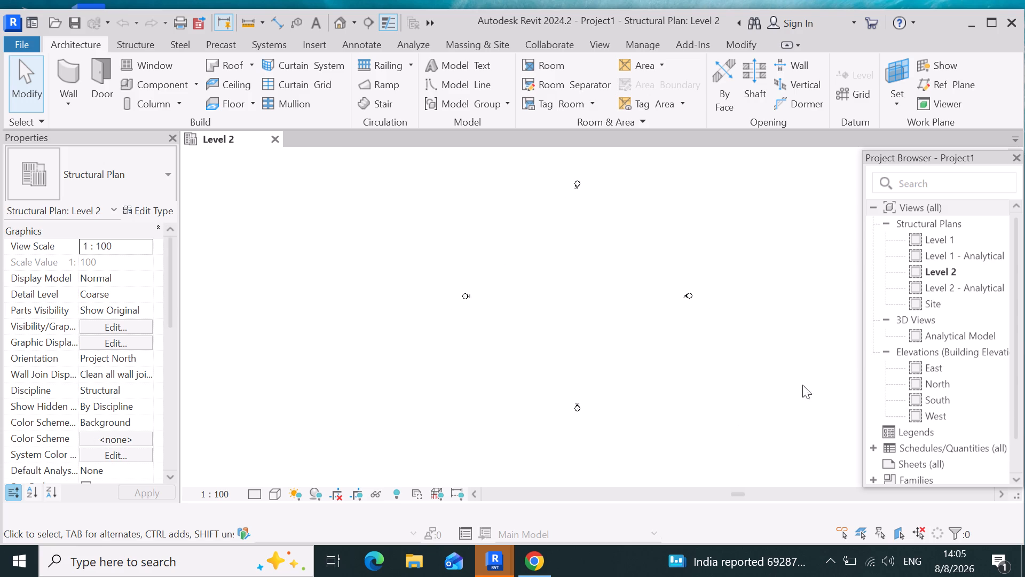
pyautogui.doubleClick(954, 385)
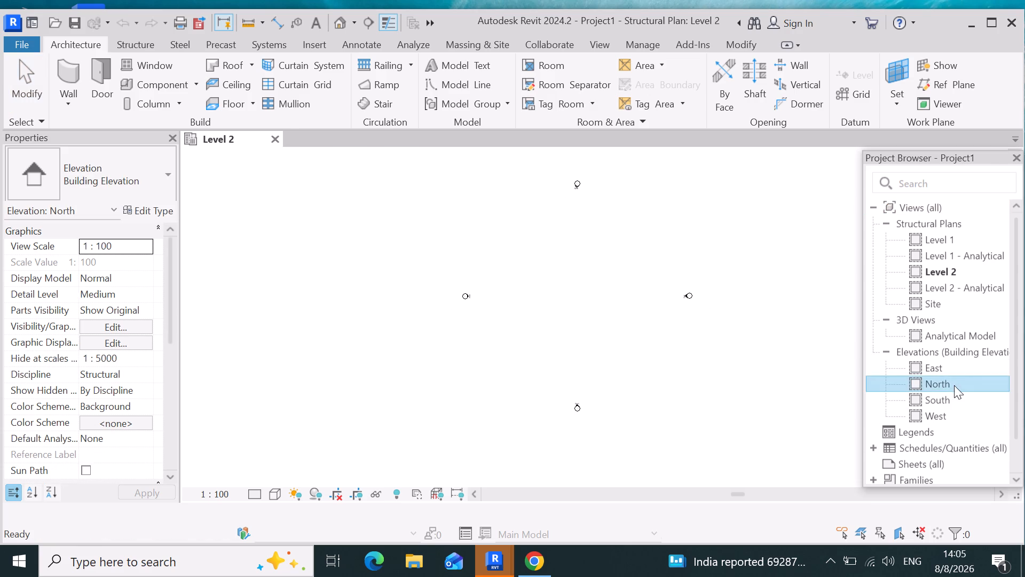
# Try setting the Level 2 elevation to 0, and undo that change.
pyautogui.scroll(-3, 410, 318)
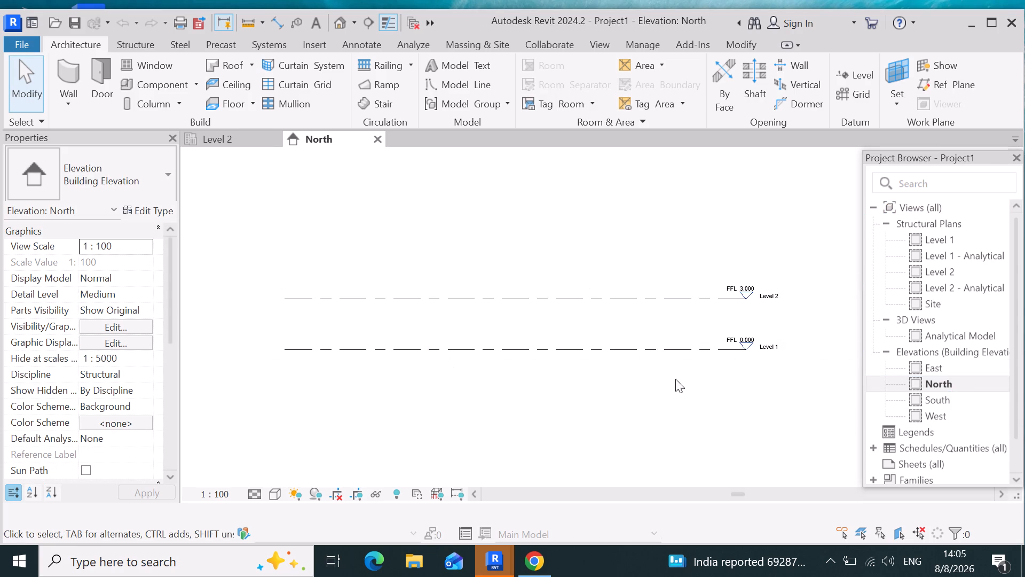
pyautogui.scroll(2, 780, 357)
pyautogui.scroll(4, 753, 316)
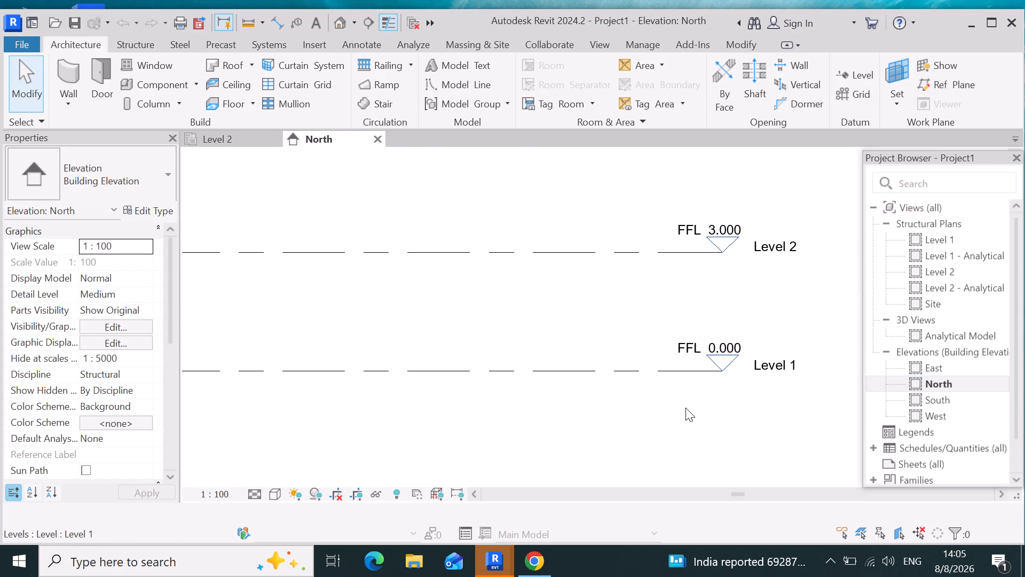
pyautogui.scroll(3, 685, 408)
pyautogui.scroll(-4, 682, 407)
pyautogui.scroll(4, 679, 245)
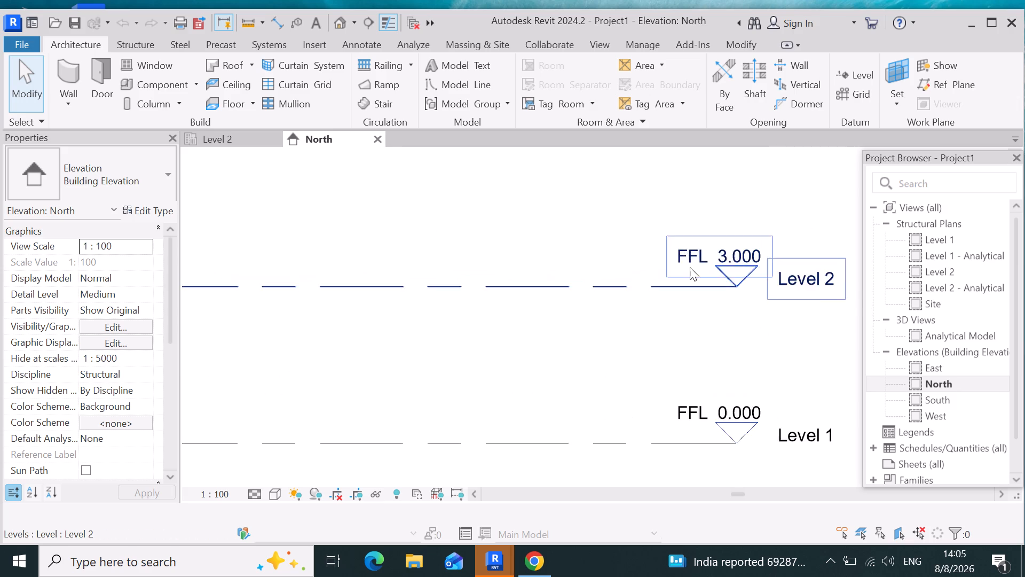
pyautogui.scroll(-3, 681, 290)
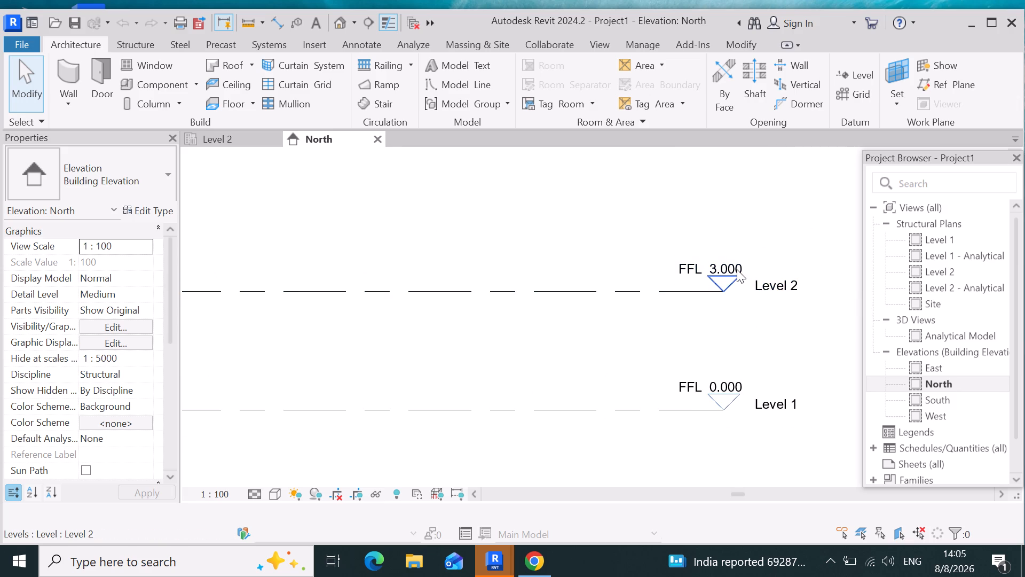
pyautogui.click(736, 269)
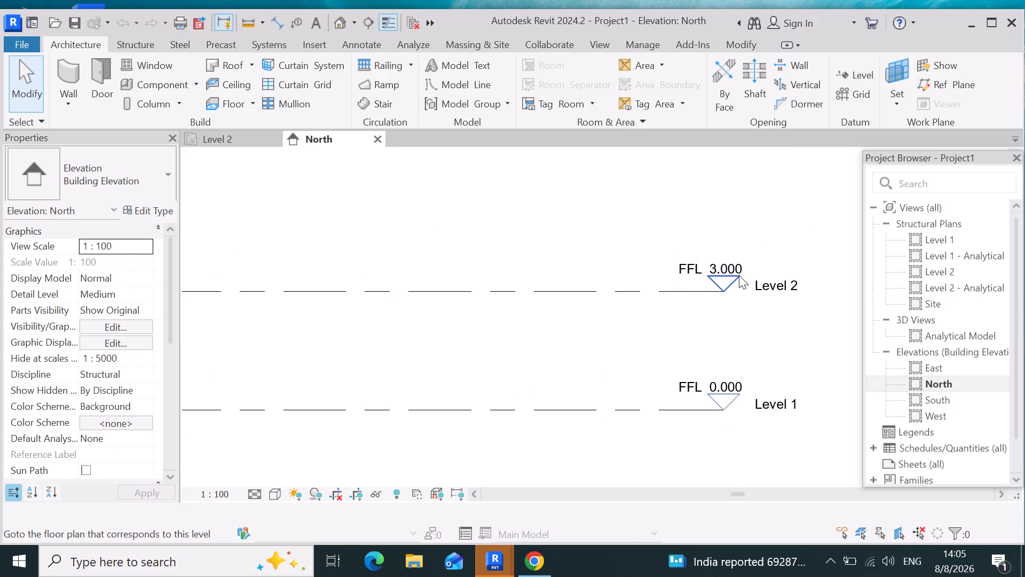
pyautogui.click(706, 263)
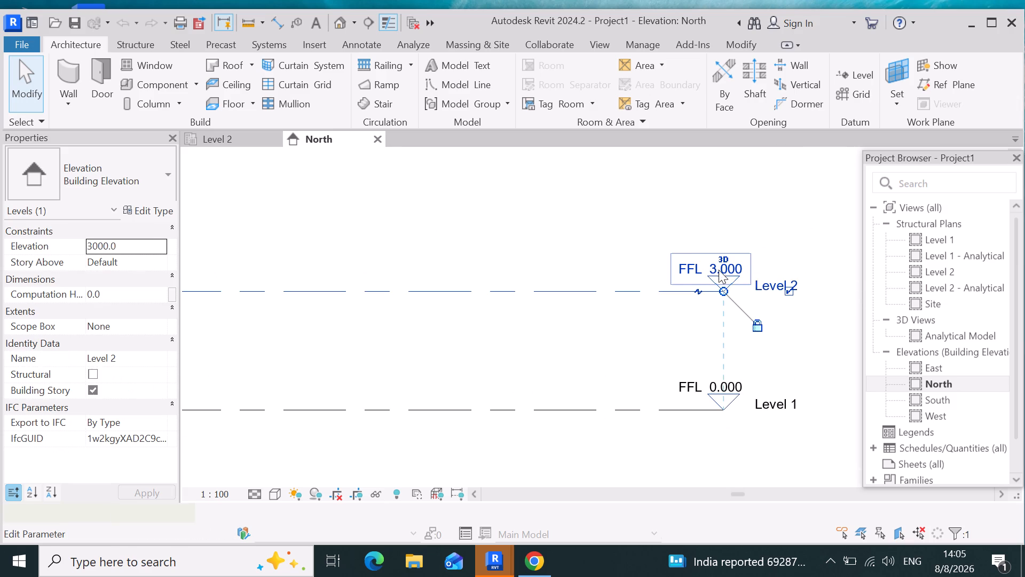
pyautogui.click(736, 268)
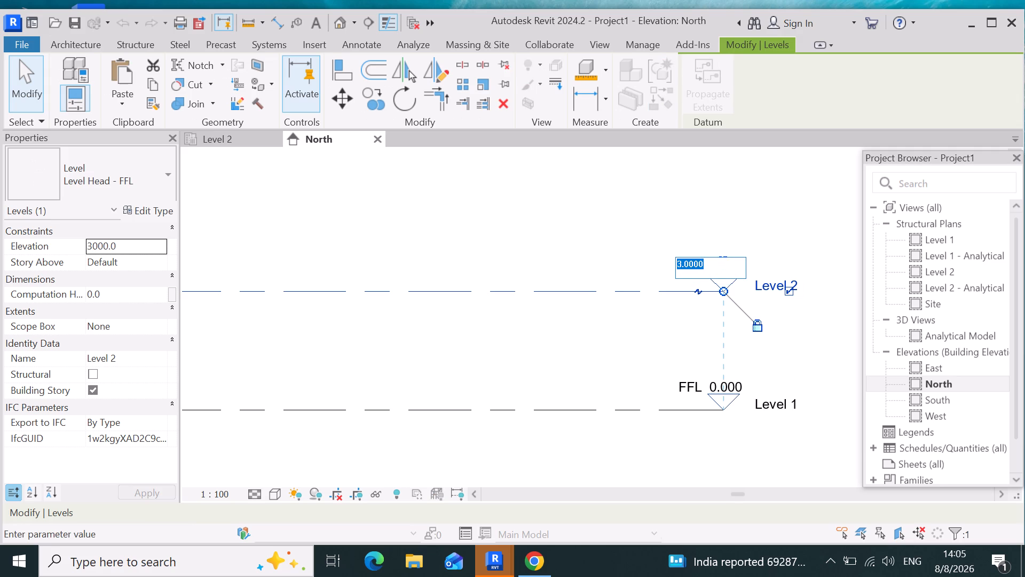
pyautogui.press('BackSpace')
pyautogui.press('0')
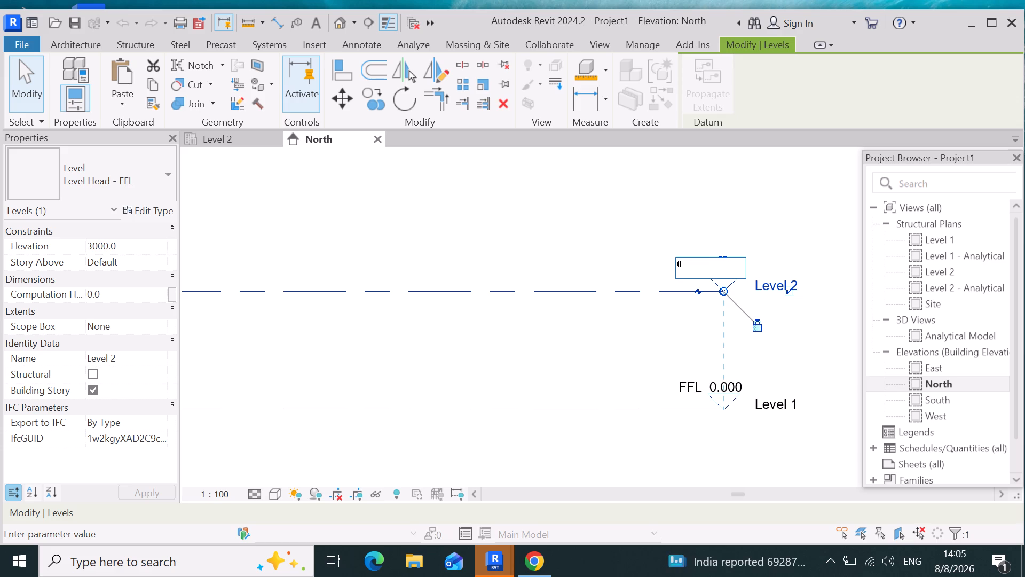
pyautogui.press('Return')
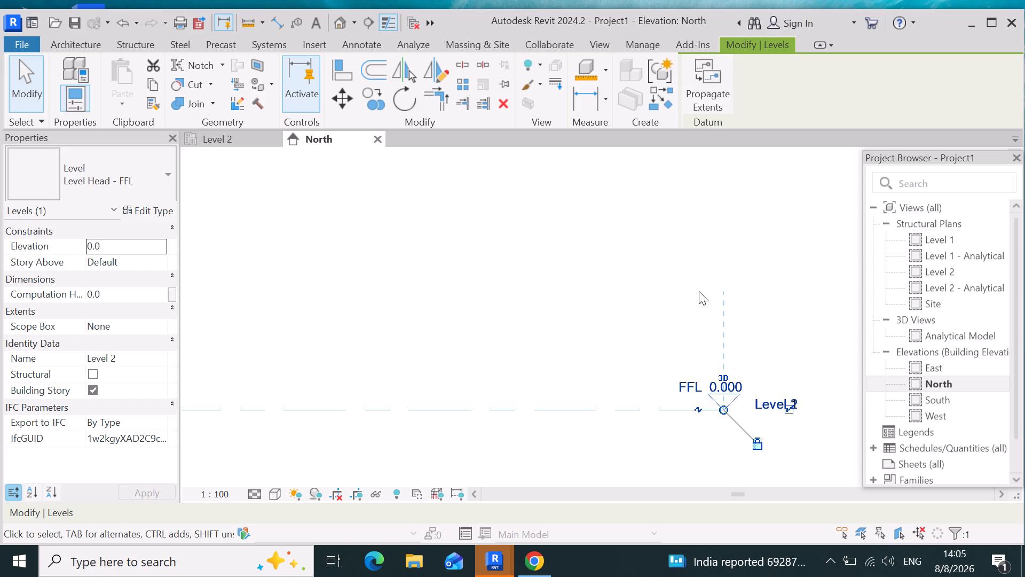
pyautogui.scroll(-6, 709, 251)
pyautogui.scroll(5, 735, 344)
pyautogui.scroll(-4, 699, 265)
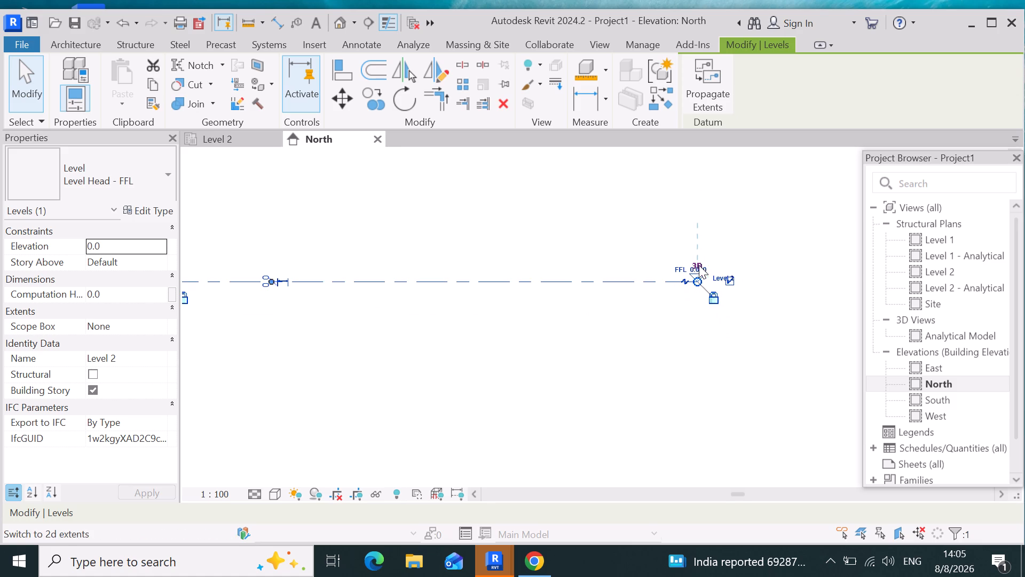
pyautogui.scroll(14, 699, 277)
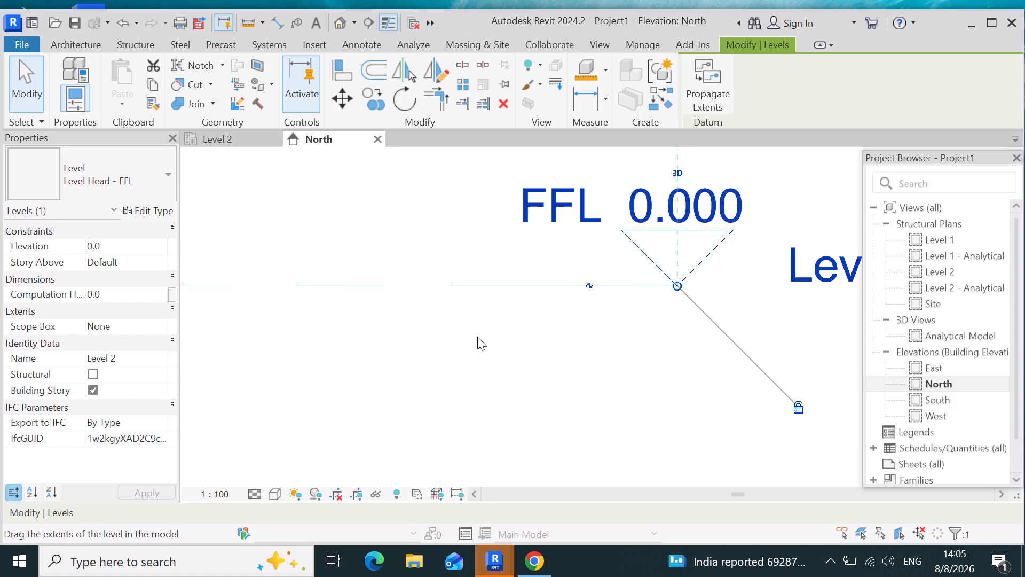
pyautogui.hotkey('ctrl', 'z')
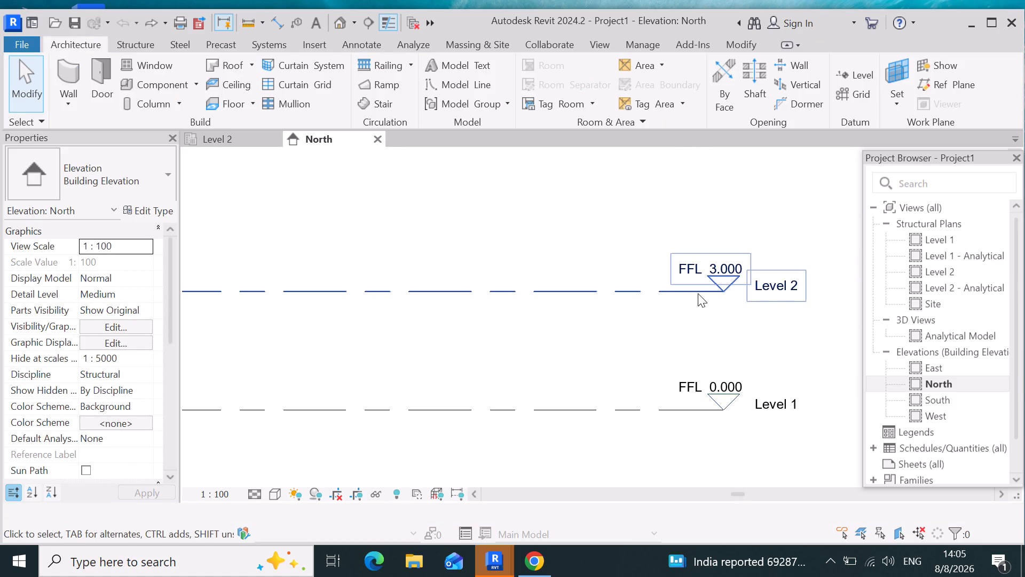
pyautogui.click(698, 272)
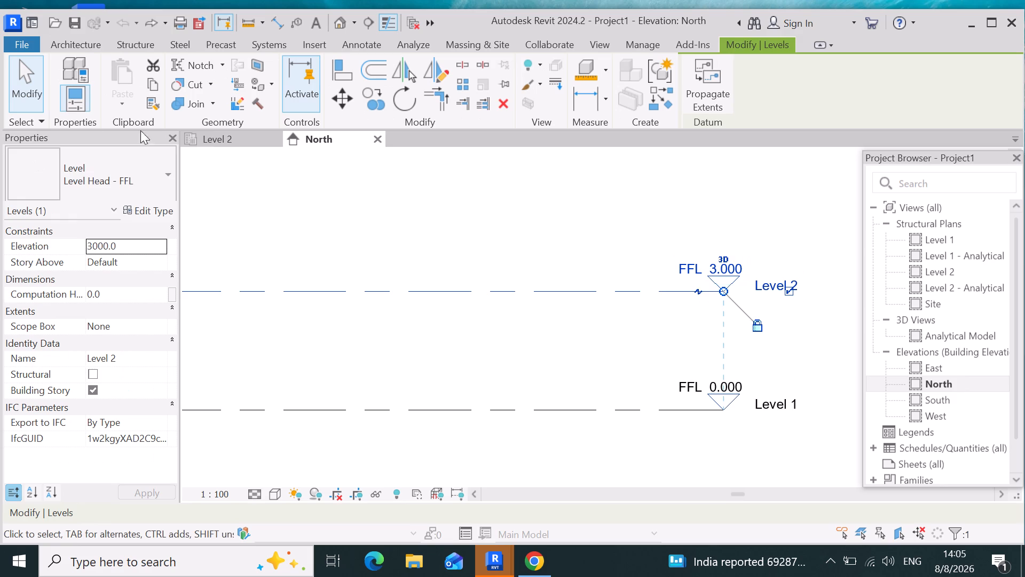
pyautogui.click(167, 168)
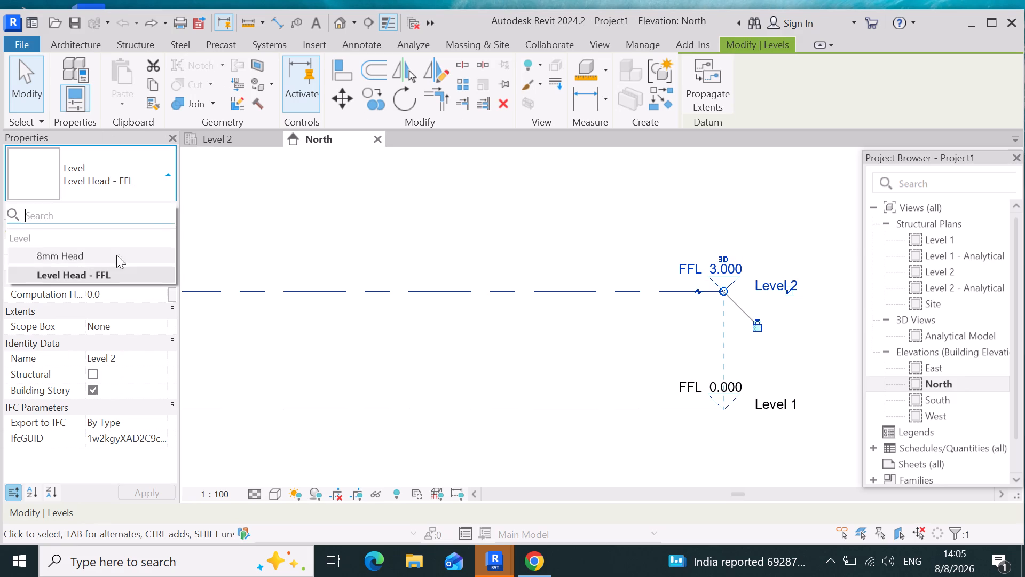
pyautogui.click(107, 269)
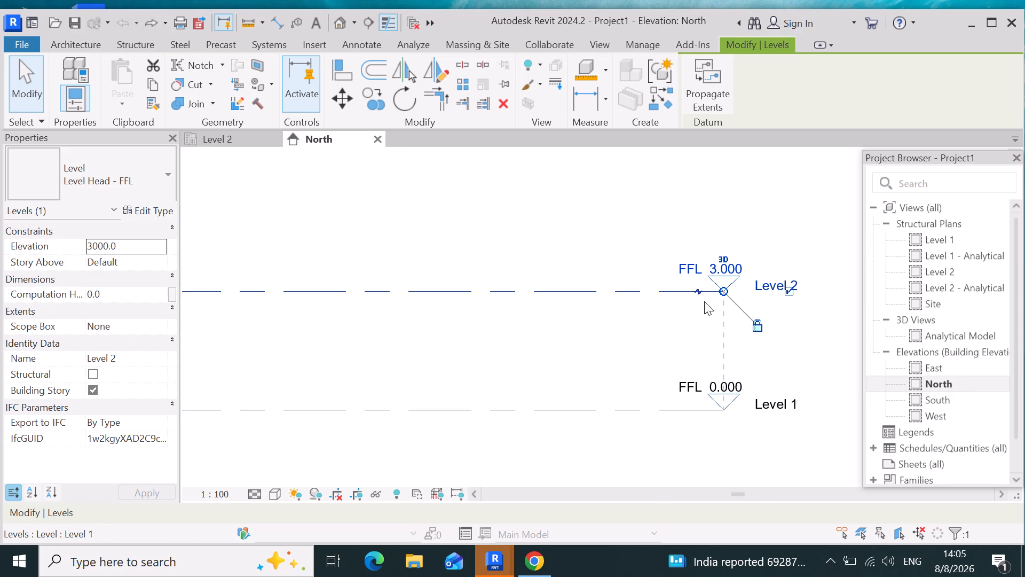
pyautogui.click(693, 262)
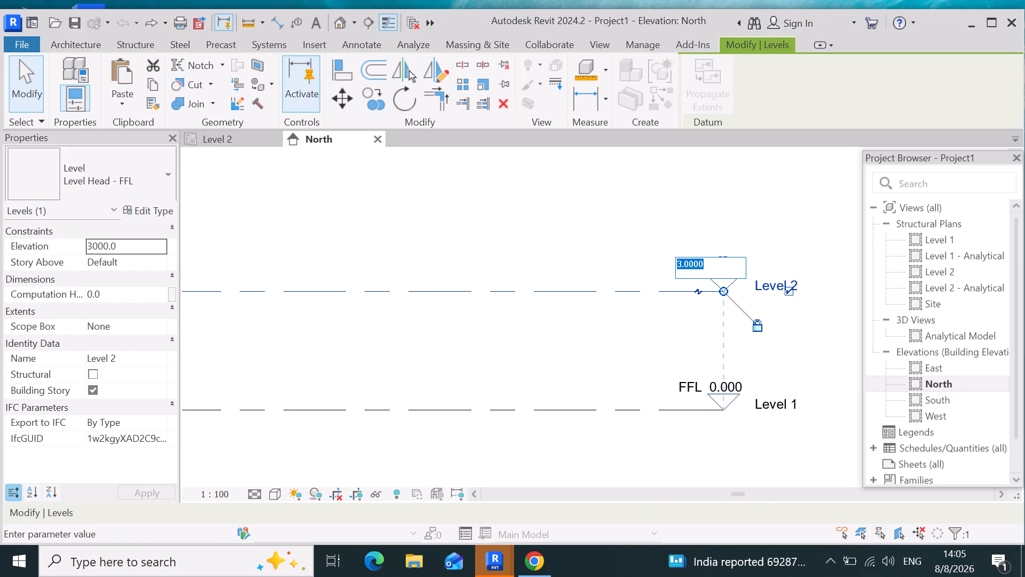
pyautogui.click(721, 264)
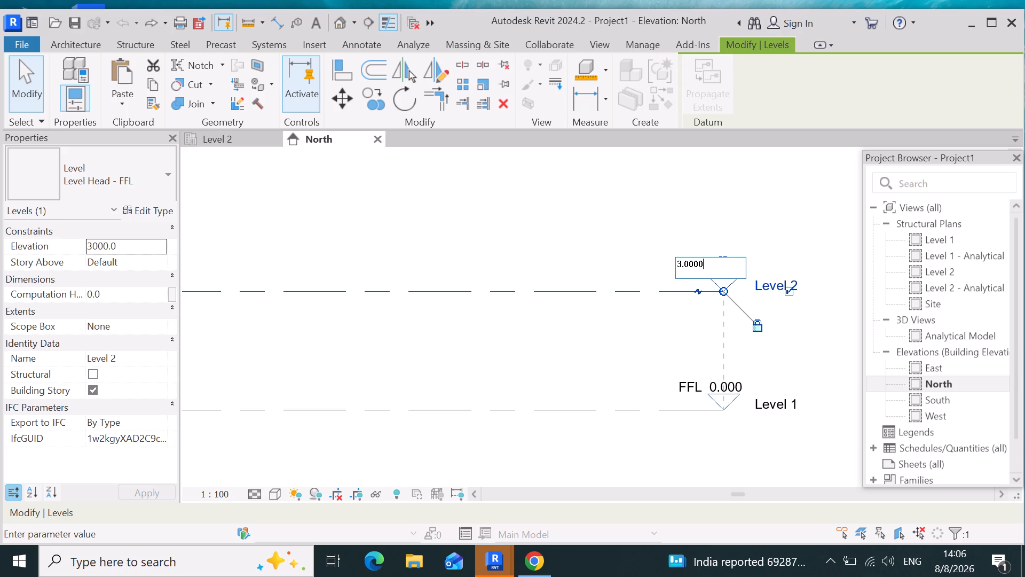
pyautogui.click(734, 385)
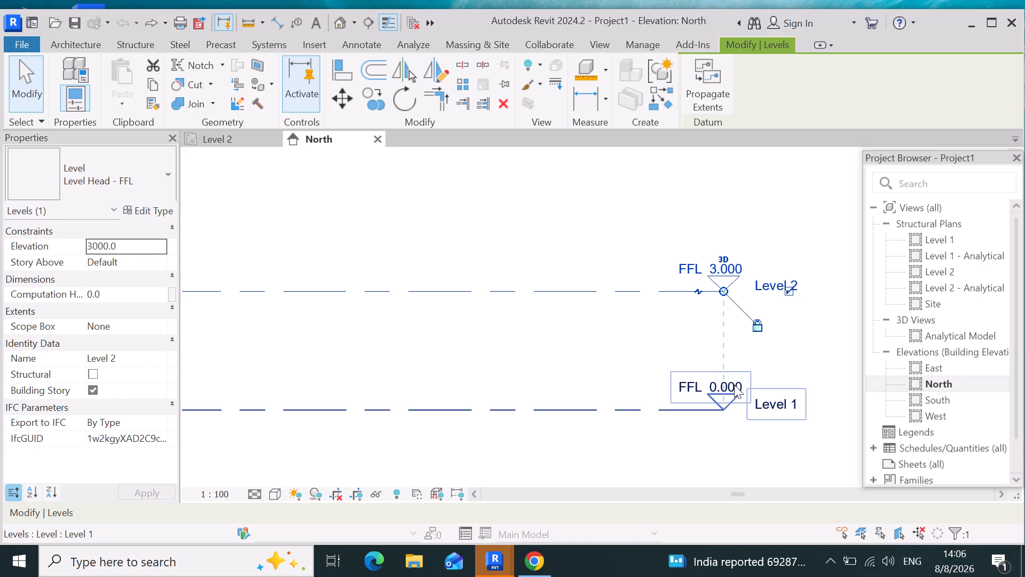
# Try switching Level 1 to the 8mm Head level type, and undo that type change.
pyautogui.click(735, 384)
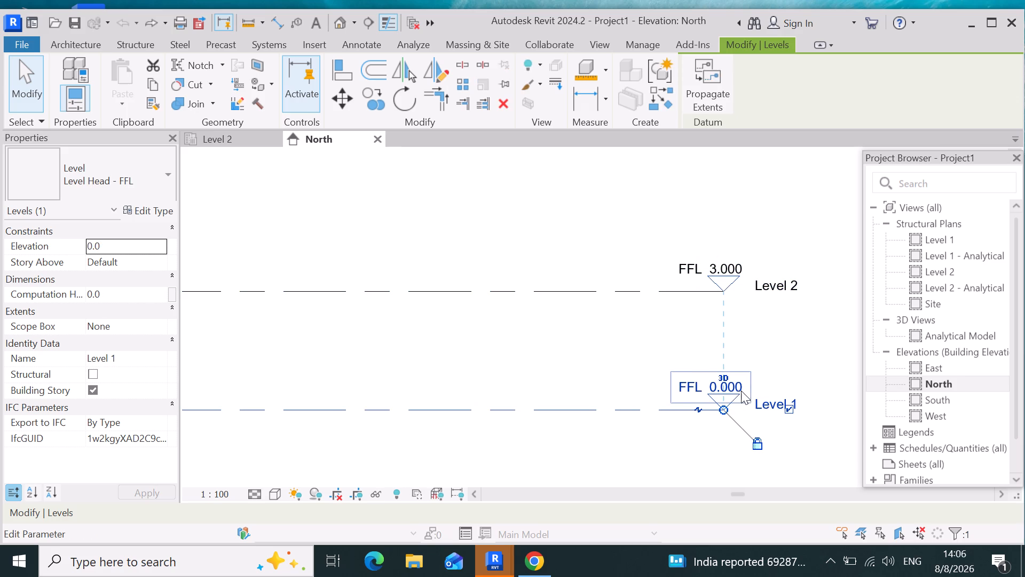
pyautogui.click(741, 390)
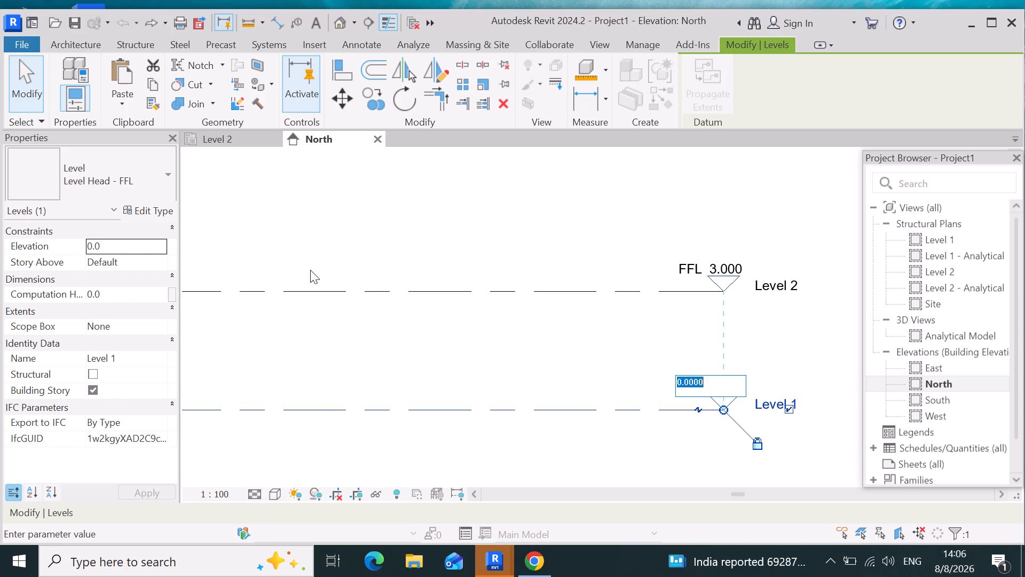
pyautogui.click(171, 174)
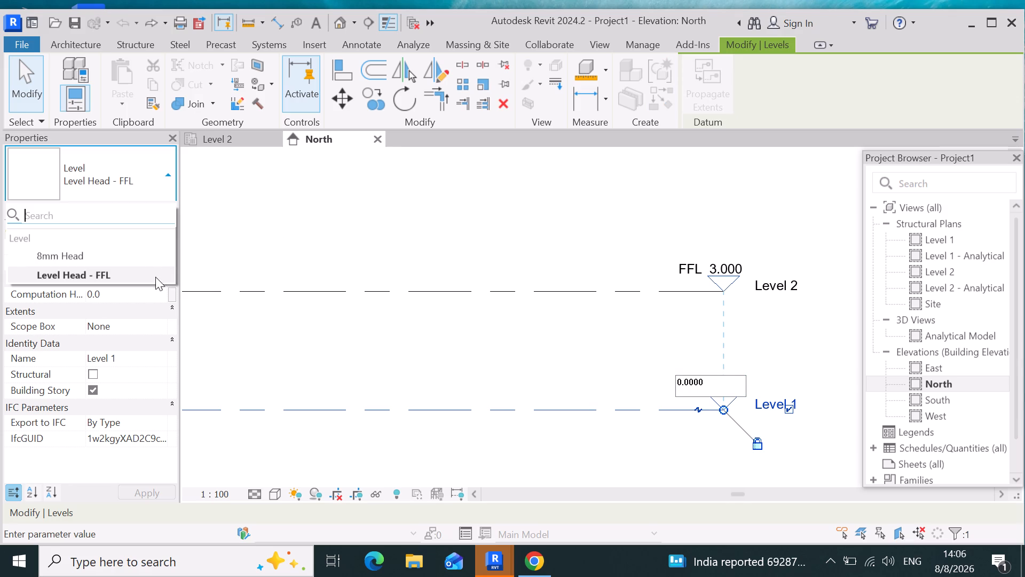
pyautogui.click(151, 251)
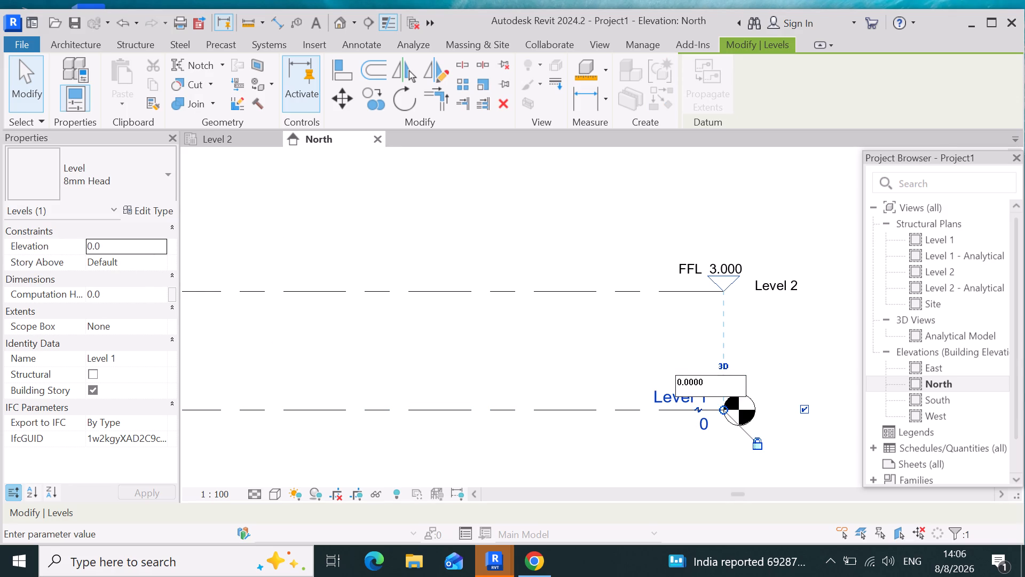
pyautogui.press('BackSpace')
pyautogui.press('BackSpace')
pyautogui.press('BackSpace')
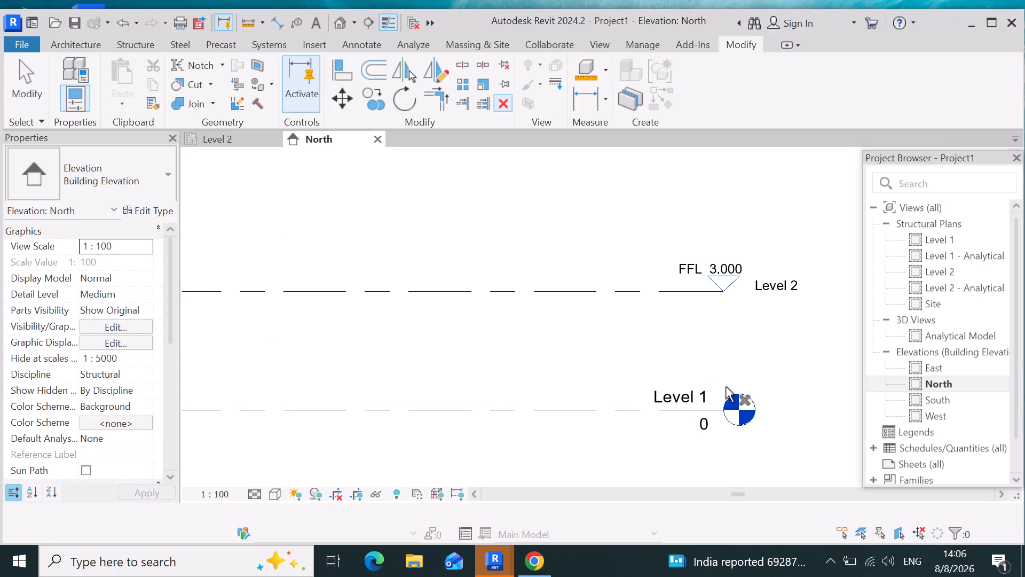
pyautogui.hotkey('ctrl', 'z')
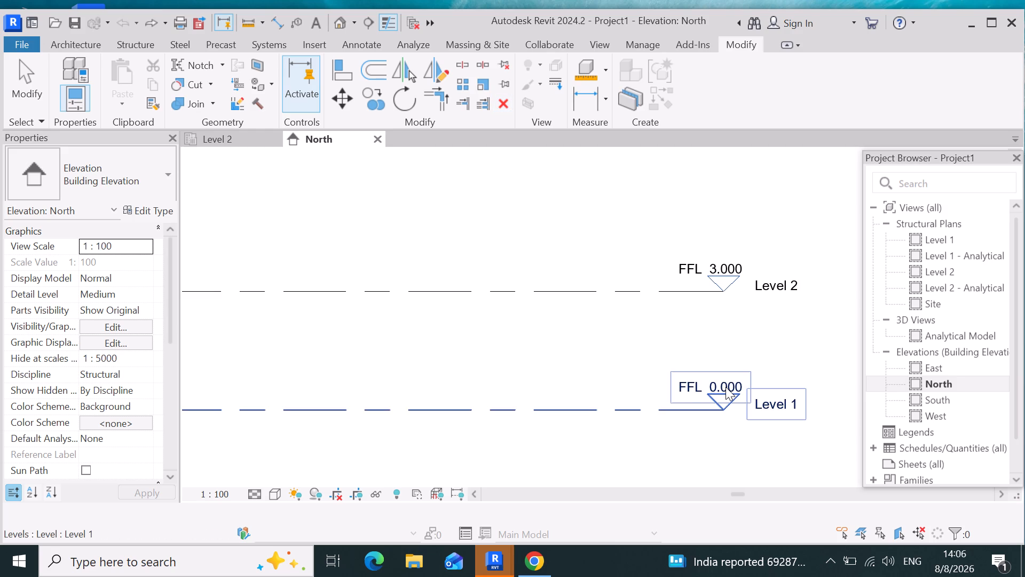
# Change the level type of Level 1 to 8mm Head.
pyautogui.click(735, 387)
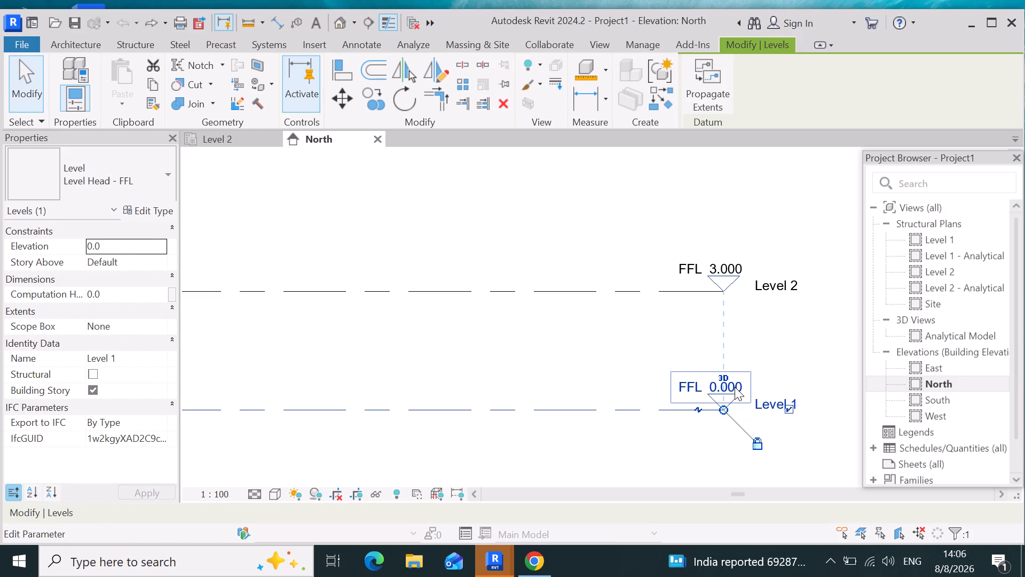
pyautogui.click(167, 175)
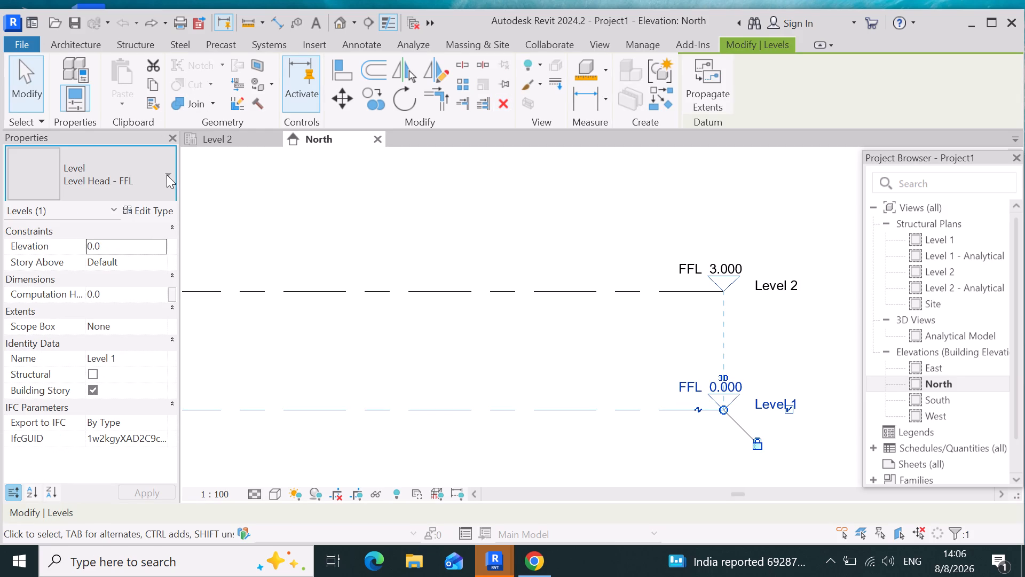
pyautogui.click(102, 254)
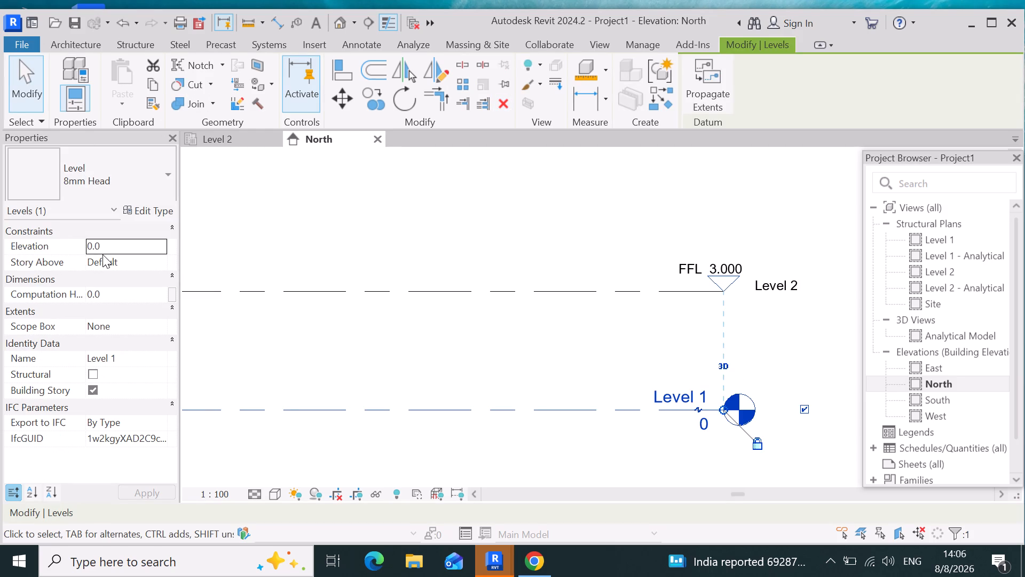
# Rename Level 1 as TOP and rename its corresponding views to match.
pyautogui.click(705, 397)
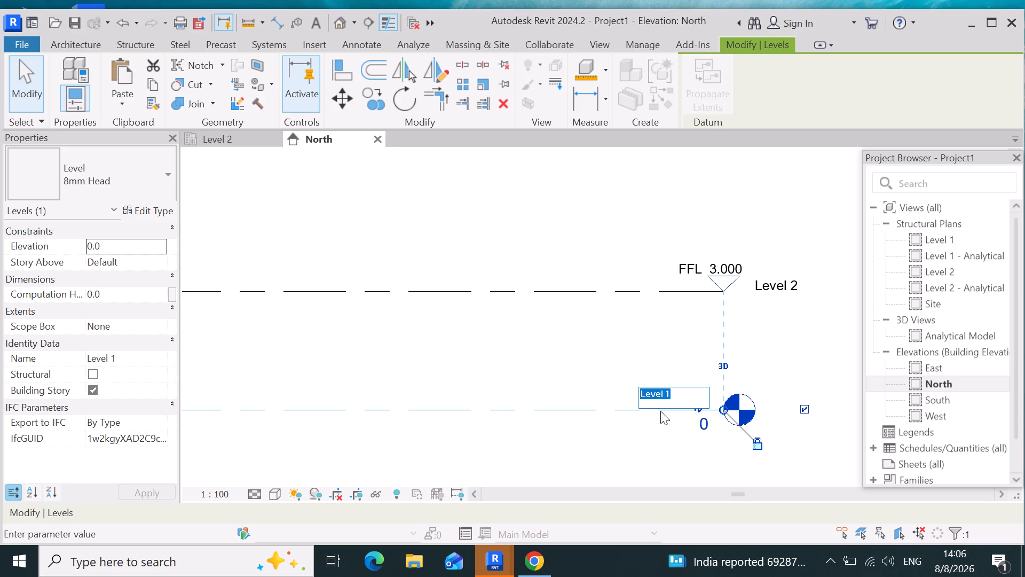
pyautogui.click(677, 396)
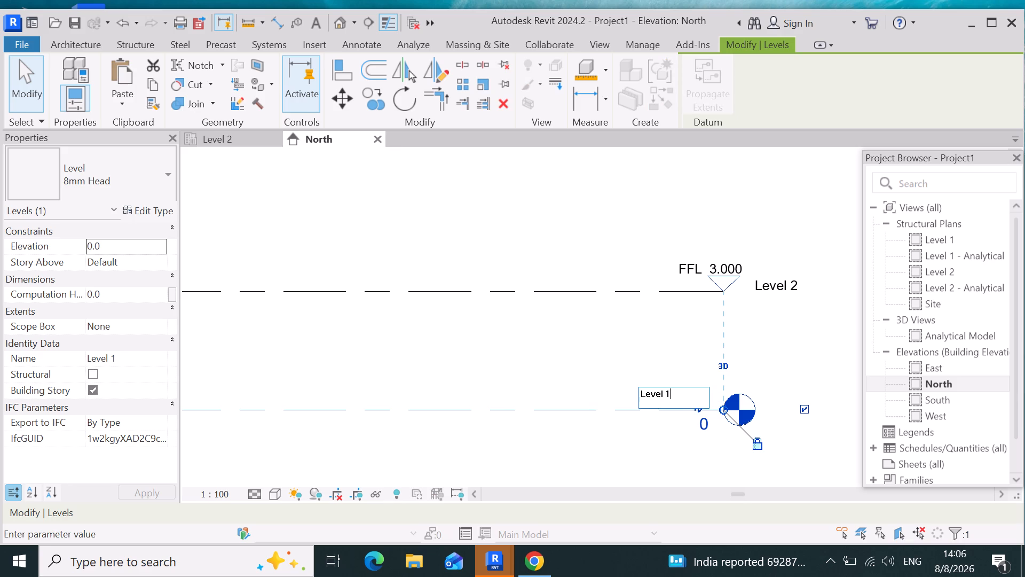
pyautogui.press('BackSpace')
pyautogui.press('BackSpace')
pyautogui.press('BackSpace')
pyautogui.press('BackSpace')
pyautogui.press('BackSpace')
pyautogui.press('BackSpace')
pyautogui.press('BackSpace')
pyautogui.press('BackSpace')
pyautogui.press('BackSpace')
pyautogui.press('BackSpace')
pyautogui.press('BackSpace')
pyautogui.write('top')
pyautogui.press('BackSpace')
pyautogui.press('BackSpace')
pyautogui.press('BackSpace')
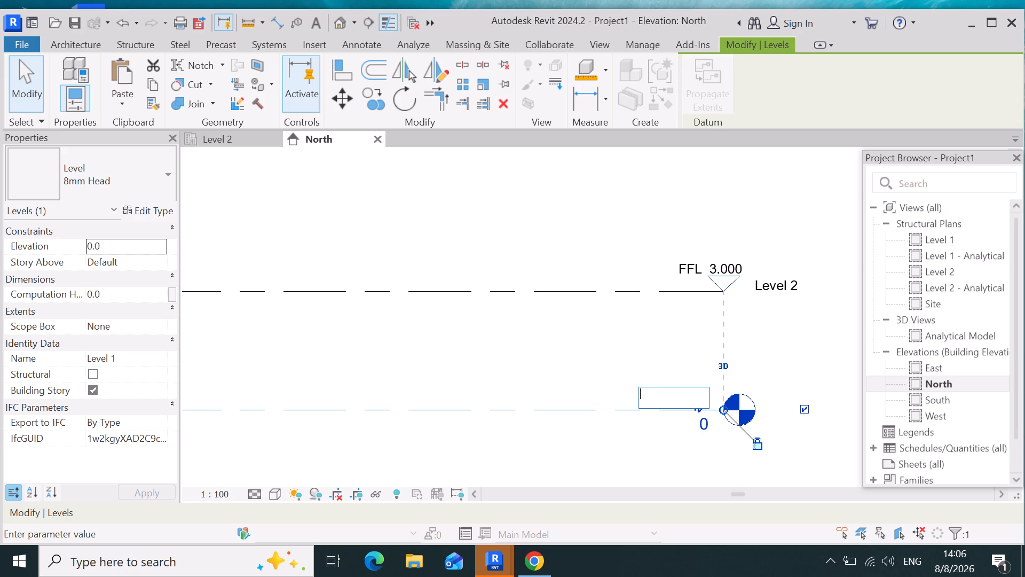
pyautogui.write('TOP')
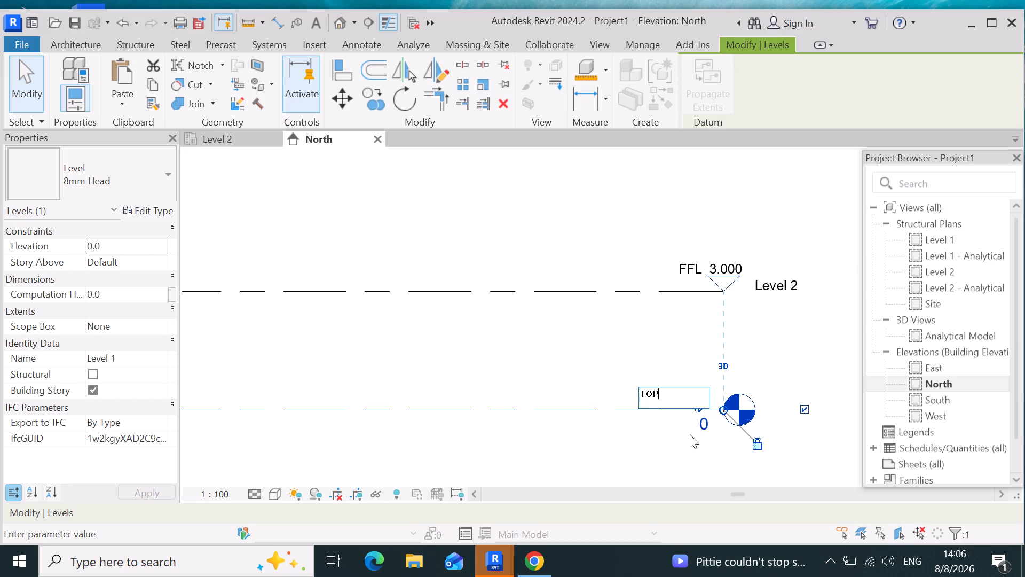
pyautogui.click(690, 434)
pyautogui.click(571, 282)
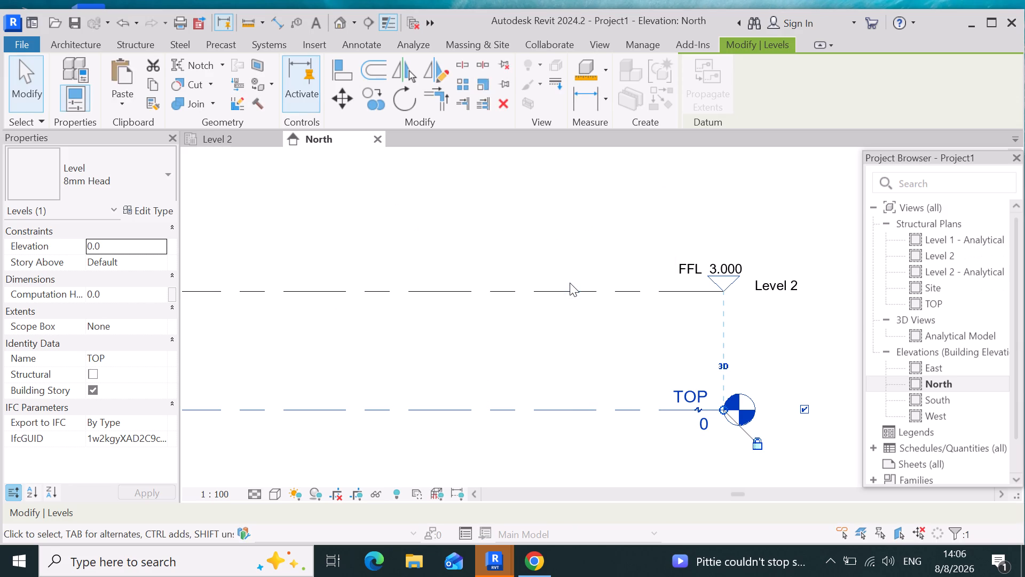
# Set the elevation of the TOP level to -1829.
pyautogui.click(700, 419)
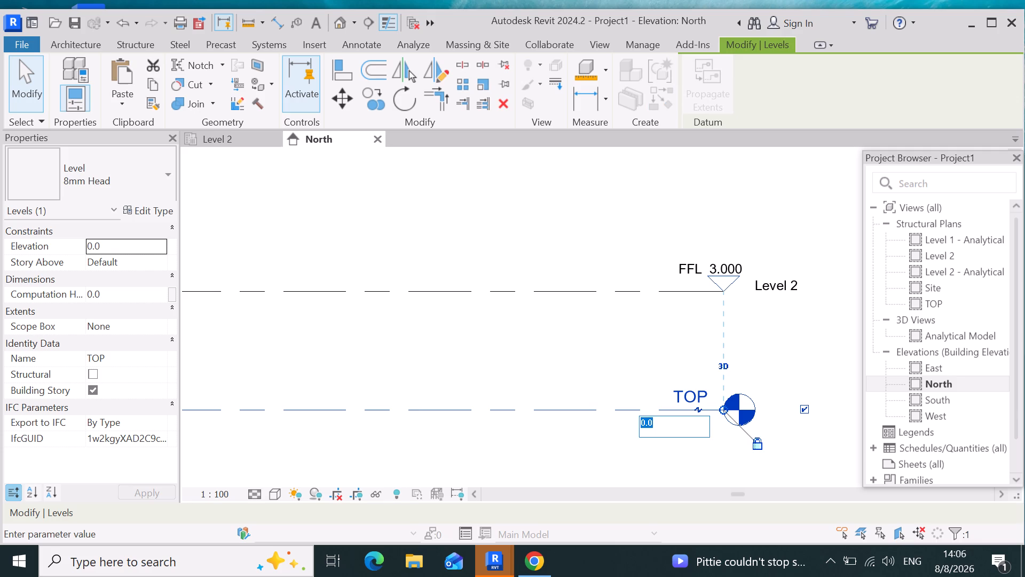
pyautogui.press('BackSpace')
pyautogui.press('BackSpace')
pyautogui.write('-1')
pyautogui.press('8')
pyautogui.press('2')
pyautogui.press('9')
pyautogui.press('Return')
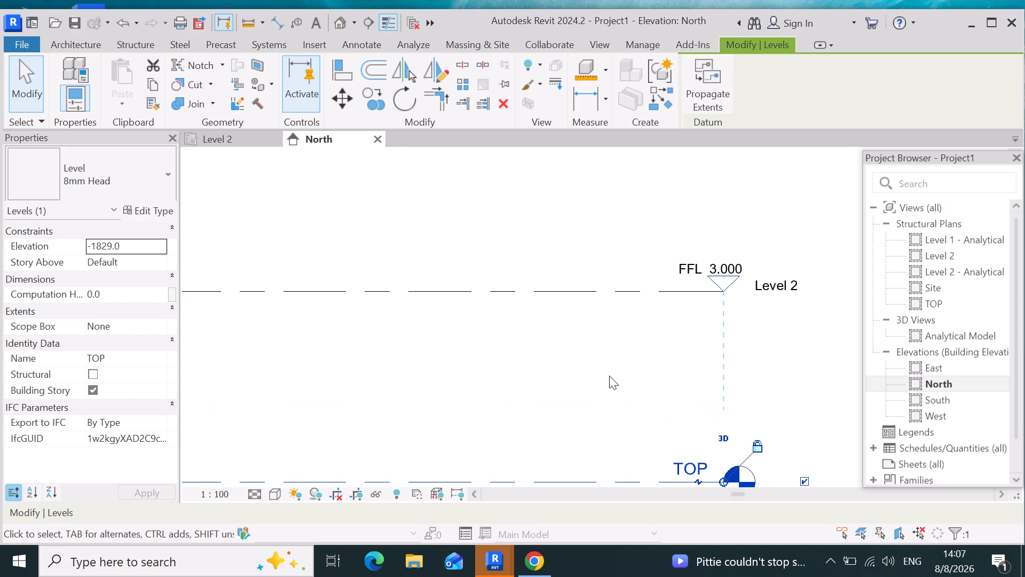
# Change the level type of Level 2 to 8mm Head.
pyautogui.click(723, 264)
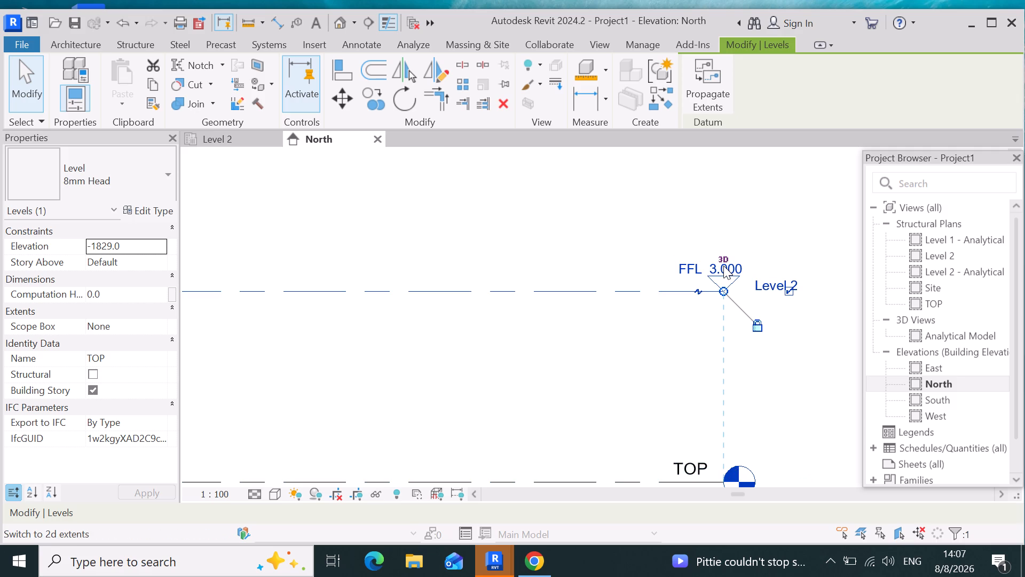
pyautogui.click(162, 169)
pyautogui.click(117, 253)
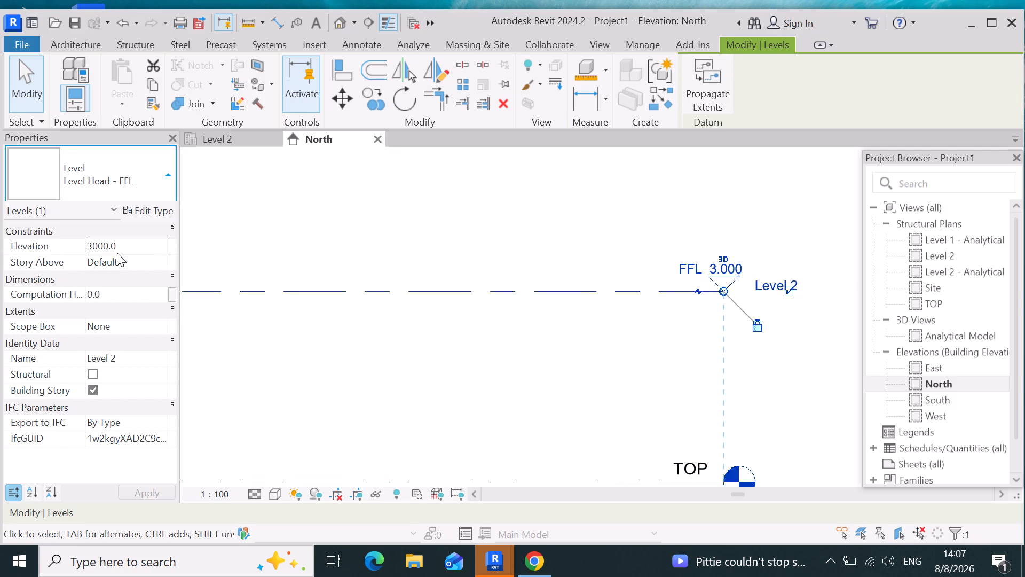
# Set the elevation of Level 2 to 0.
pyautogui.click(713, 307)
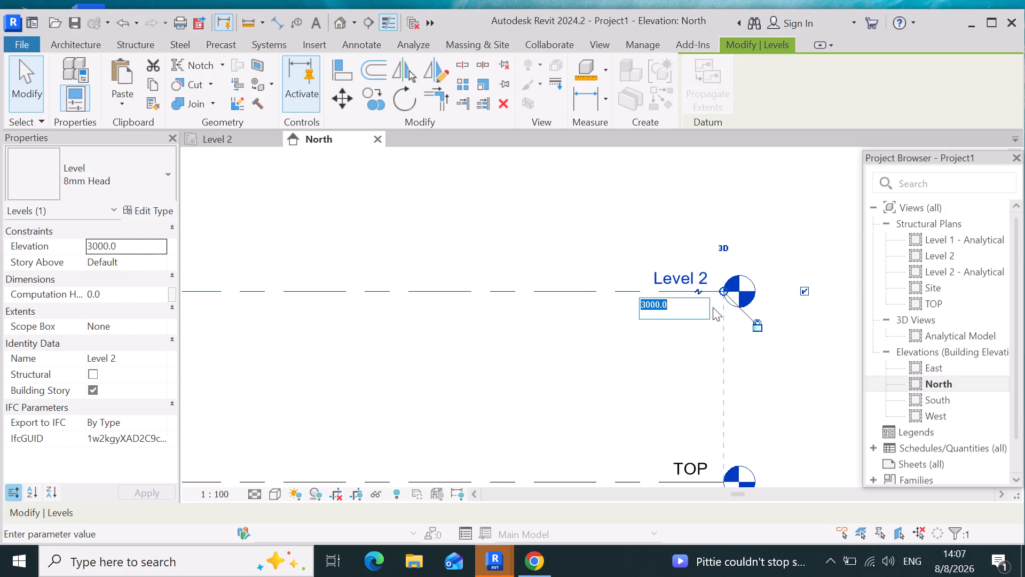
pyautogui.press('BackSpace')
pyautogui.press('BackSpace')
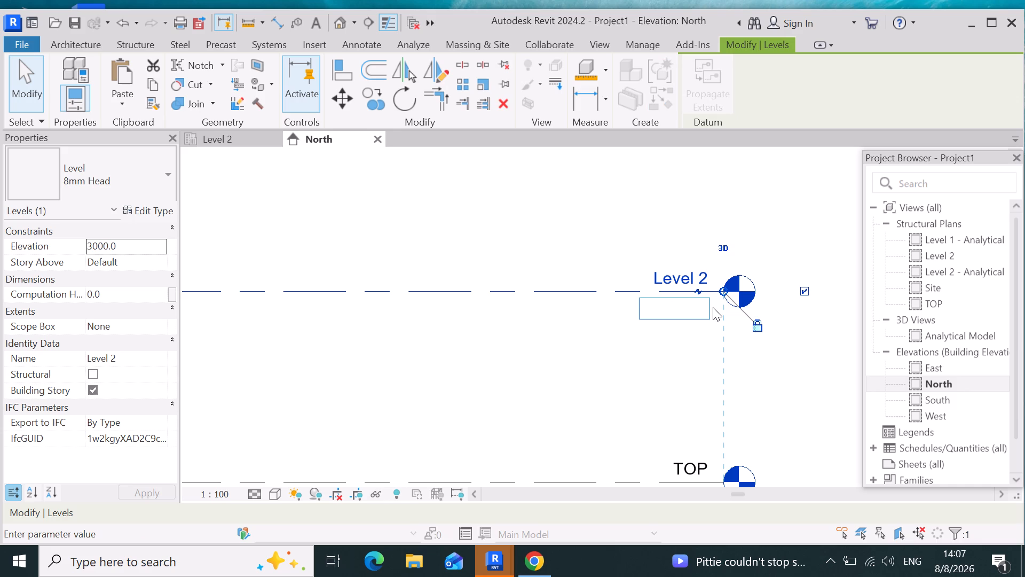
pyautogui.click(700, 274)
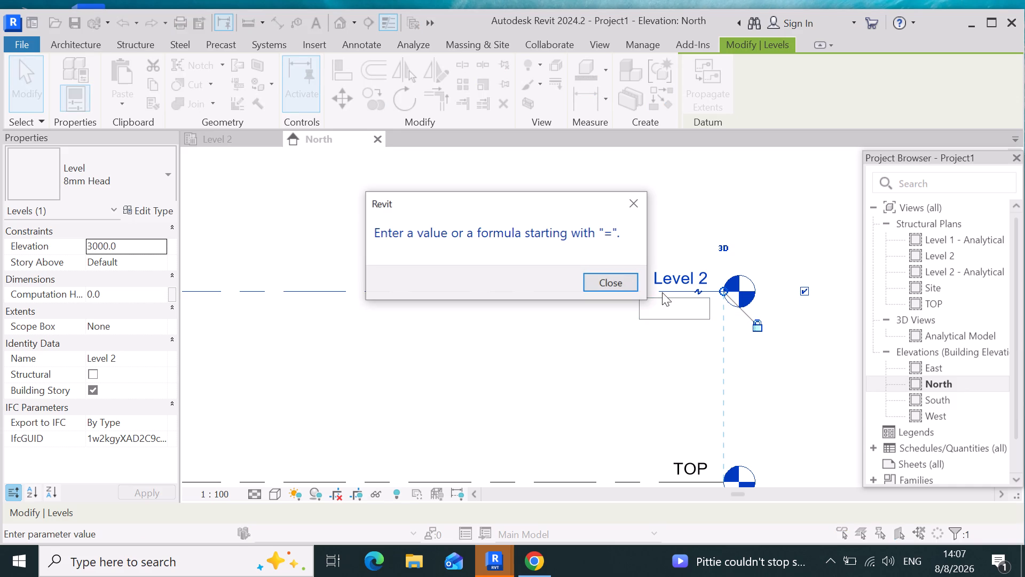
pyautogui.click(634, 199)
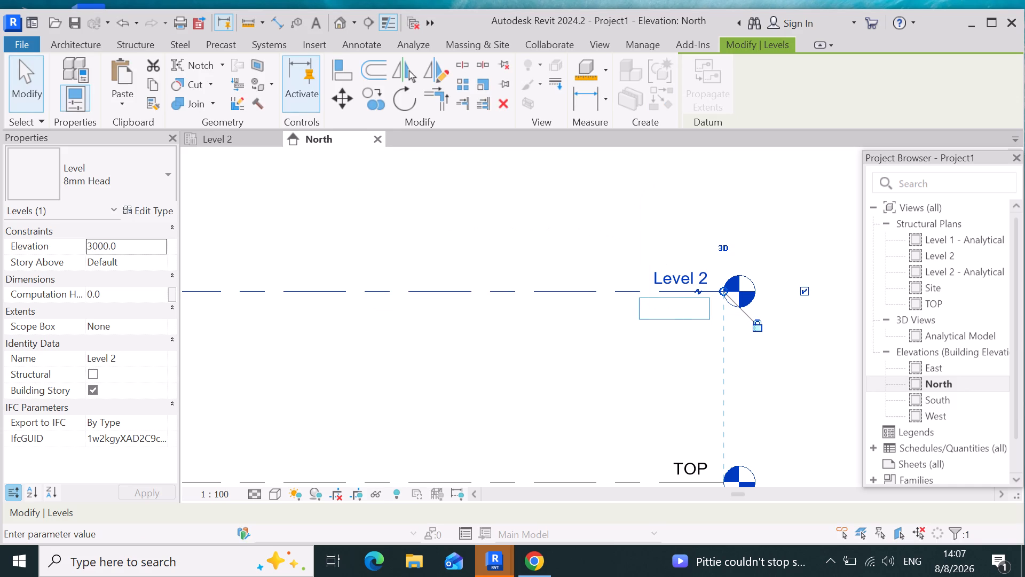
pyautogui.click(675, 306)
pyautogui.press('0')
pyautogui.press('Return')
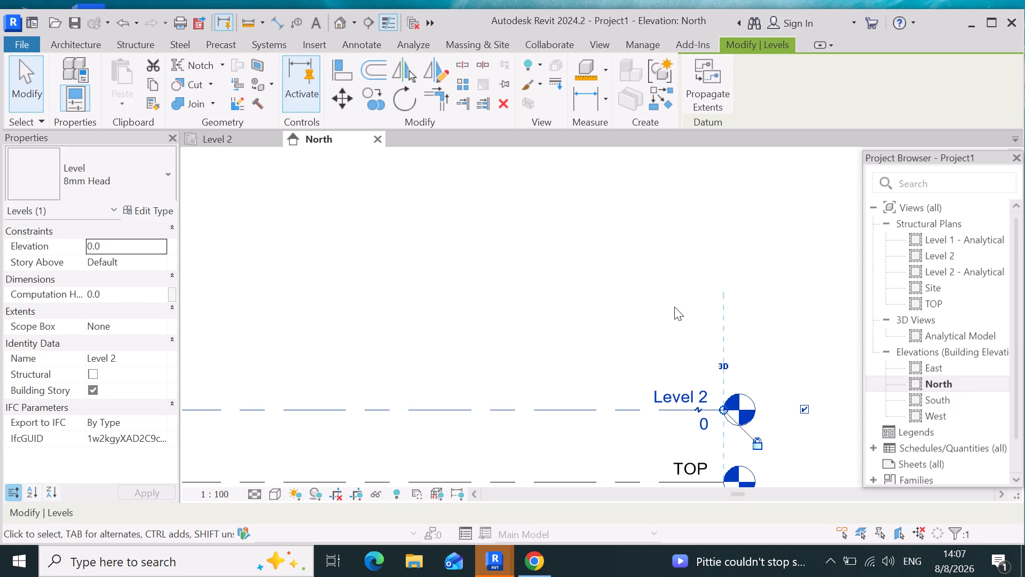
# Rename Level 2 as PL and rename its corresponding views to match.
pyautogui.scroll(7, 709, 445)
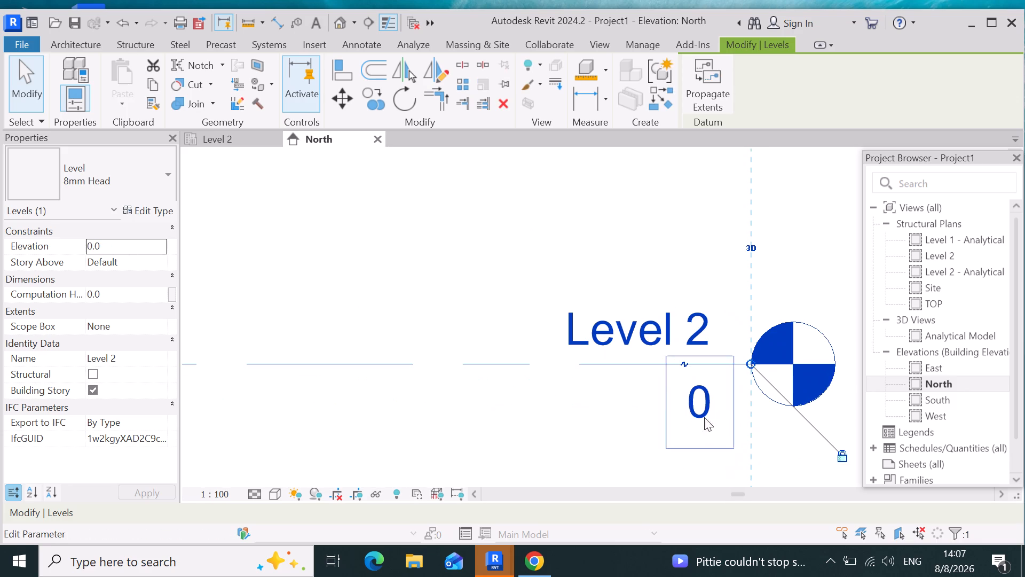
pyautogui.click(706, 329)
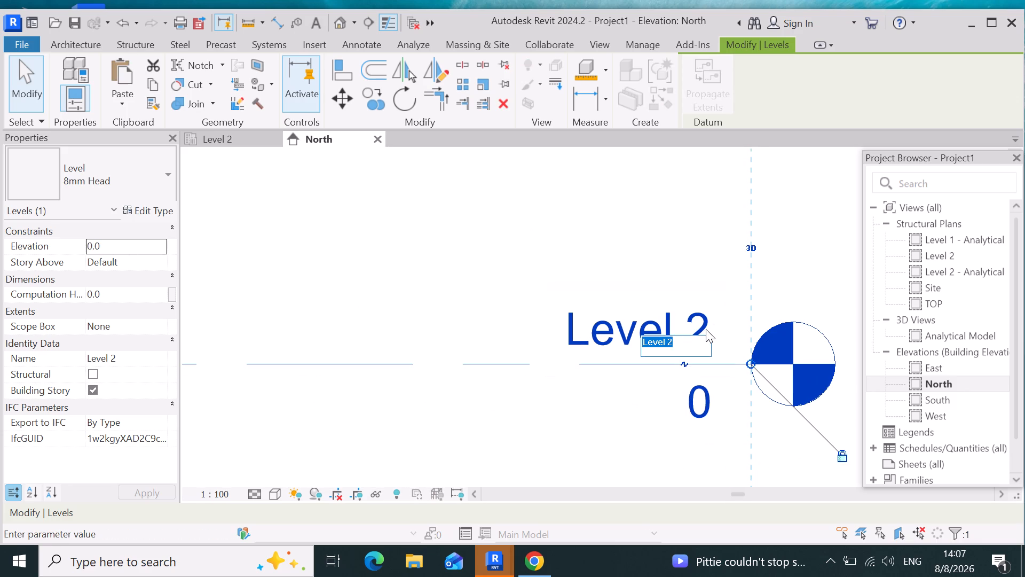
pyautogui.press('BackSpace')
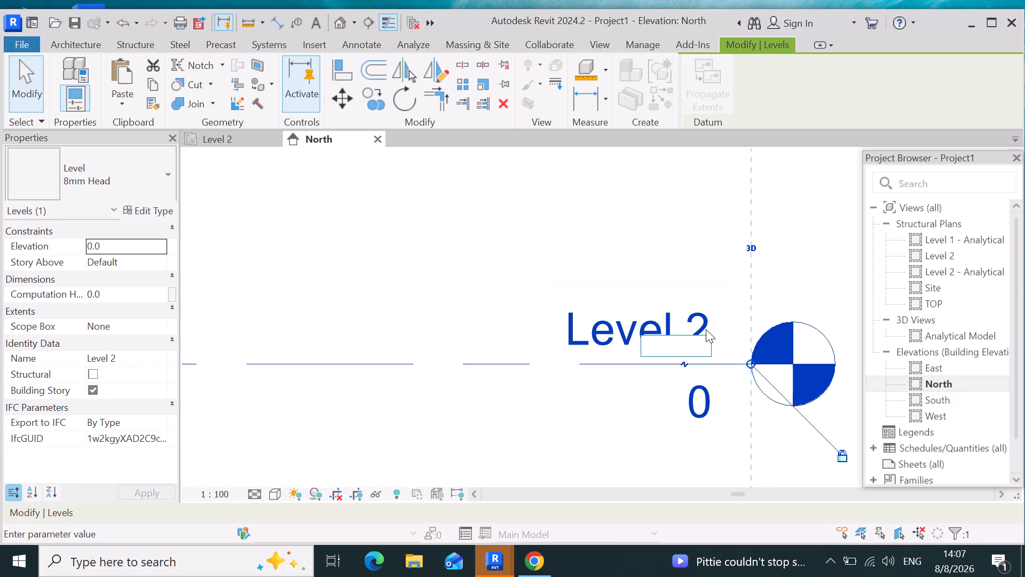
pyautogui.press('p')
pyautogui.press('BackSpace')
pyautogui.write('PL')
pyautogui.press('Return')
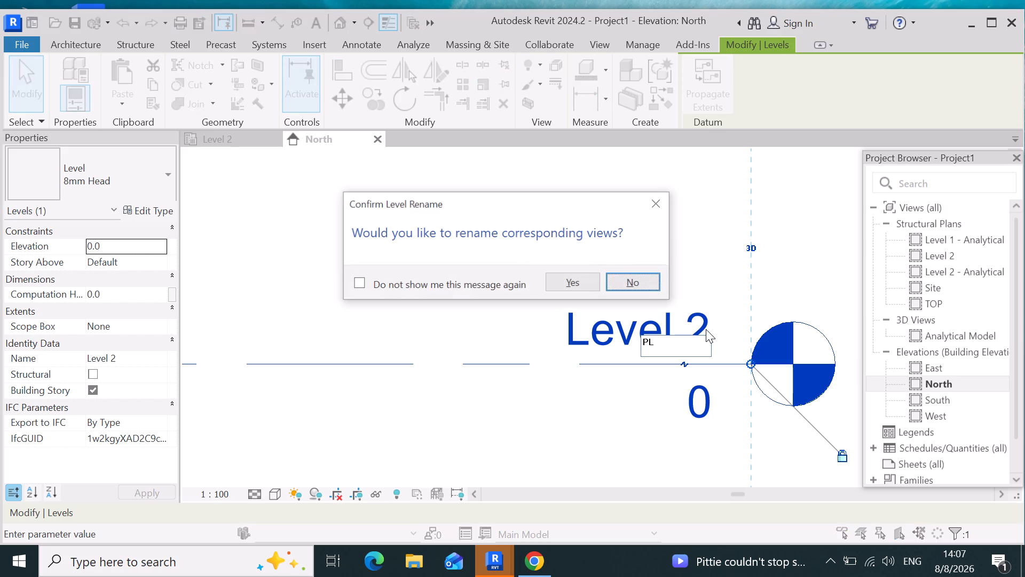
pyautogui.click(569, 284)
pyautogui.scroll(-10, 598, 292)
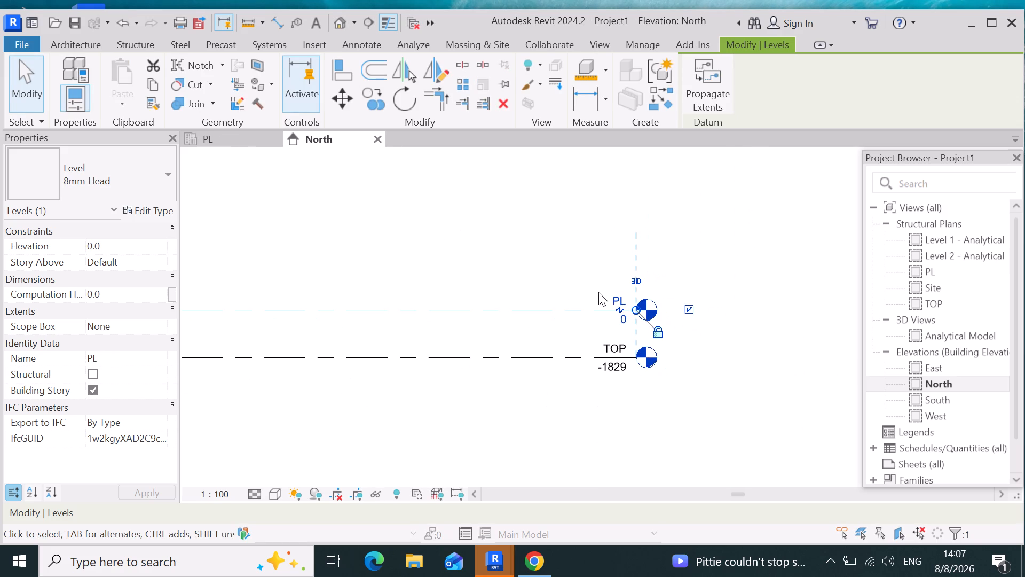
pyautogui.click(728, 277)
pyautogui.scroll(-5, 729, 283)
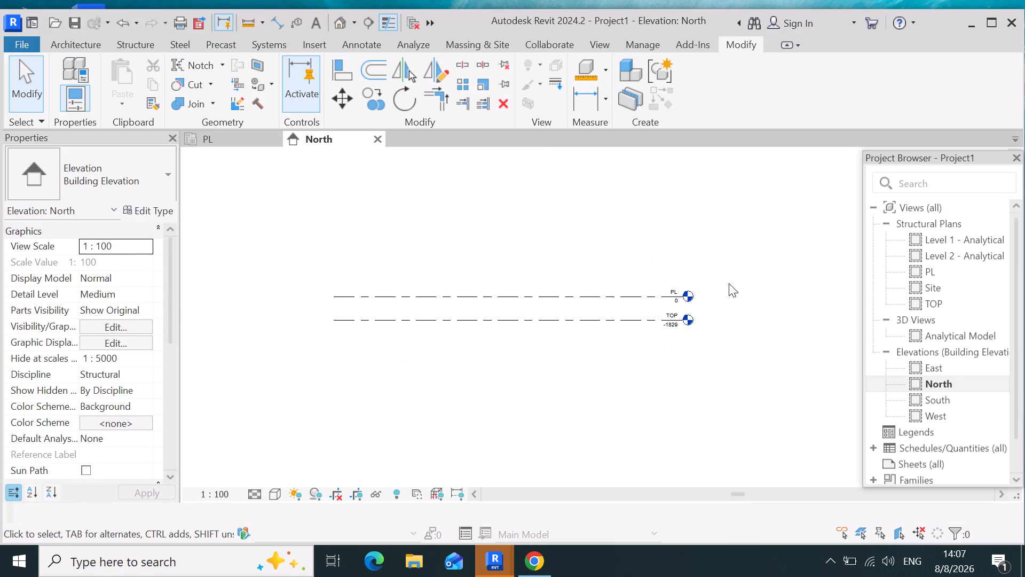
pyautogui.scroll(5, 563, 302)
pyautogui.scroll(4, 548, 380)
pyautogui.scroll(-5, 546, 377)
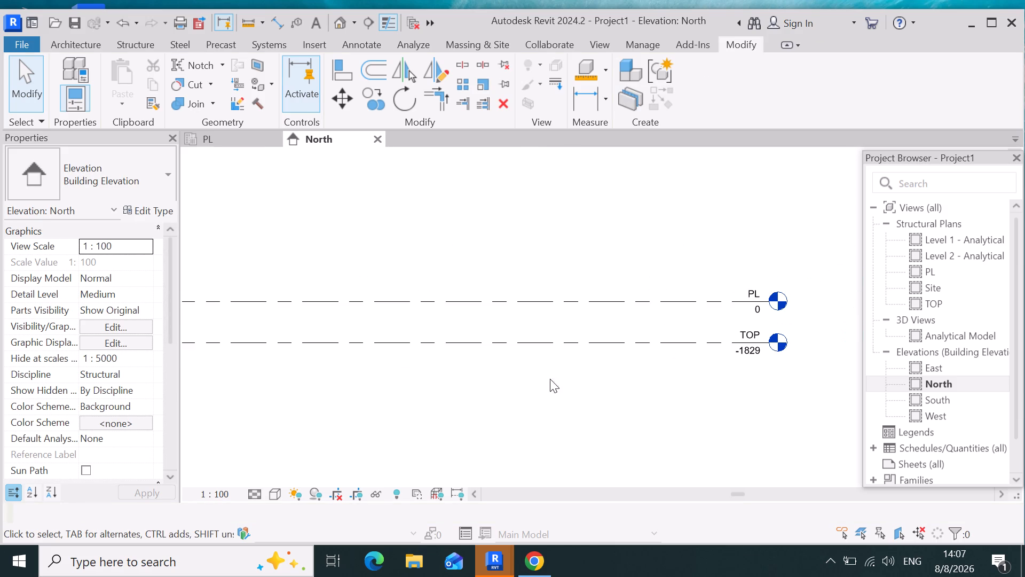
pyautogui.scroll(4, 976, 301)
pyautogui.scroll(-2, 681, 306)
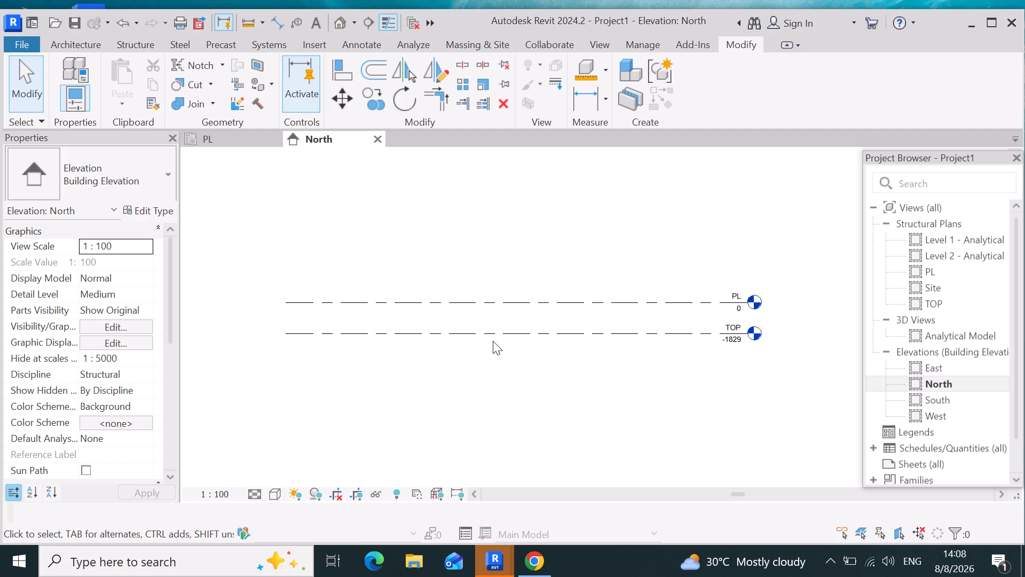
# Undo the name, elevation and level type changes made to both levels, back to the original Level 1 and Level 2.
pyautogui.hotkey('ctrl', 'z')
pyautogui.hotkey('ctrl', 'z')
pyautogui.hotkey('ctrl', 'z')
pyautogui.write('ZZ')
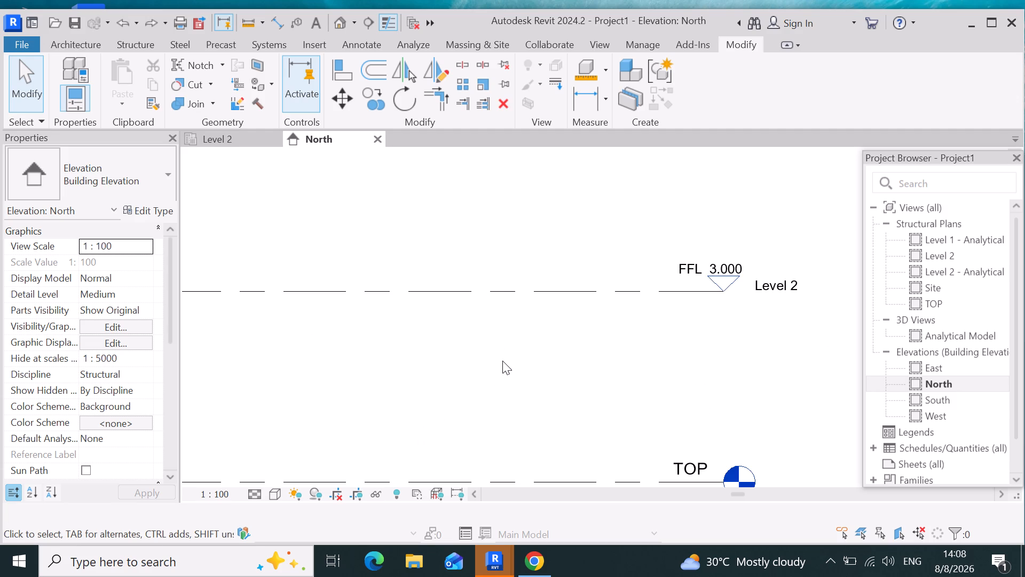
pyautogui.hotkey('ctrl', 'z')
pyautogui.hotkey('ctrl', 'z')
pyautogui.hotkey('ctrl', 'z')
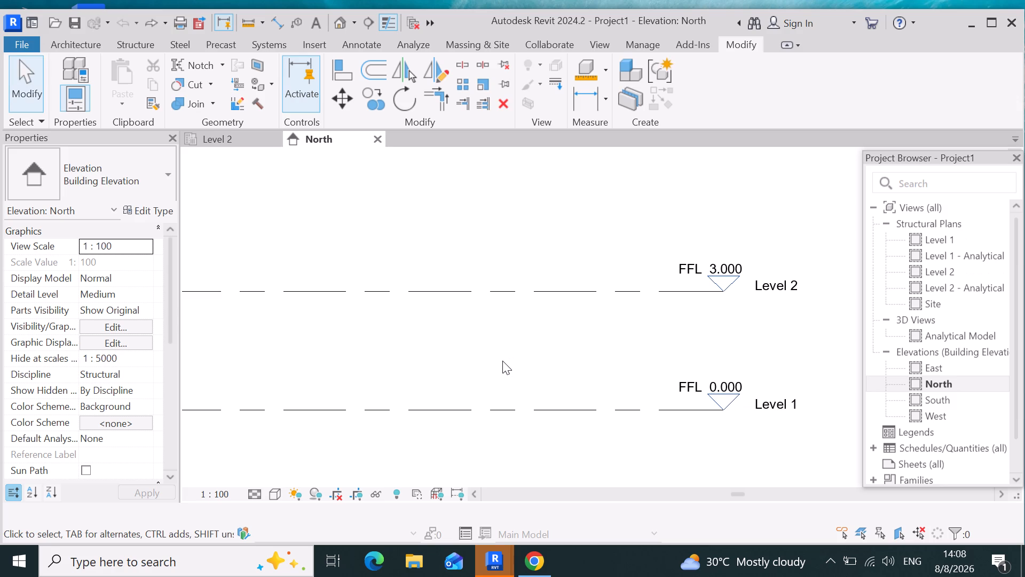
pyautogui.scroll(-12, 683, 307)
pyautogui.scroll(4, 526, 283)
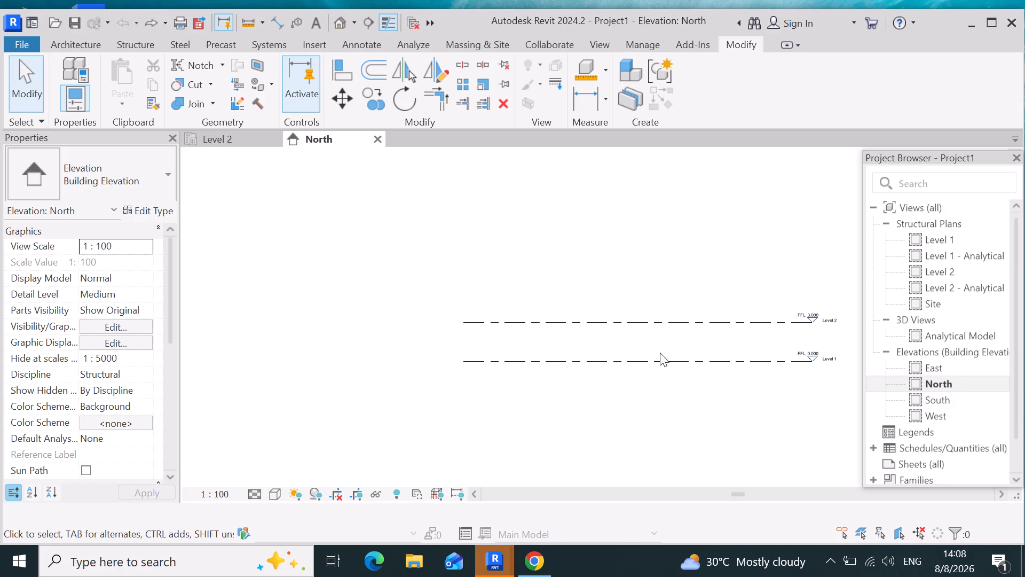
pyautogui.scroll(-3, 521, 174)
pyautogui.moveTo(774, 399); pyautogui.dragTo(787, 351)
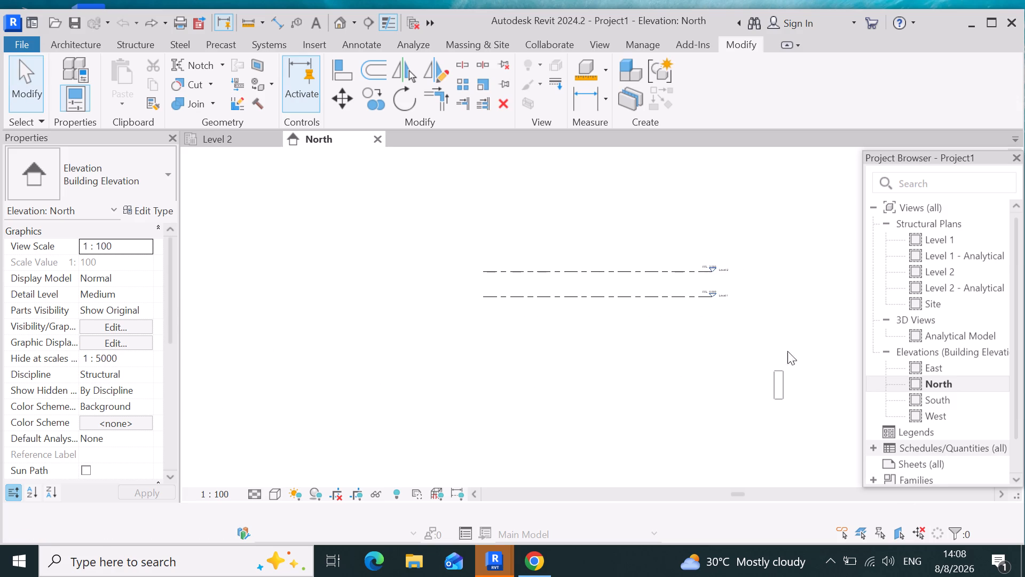
# Delete Level 1 and Level 2 together with their associated structural plan views.
pyautogui.moveTo(787, 351); pyautogui.dragTo(398, 217)
pyautogui.press('Delete')
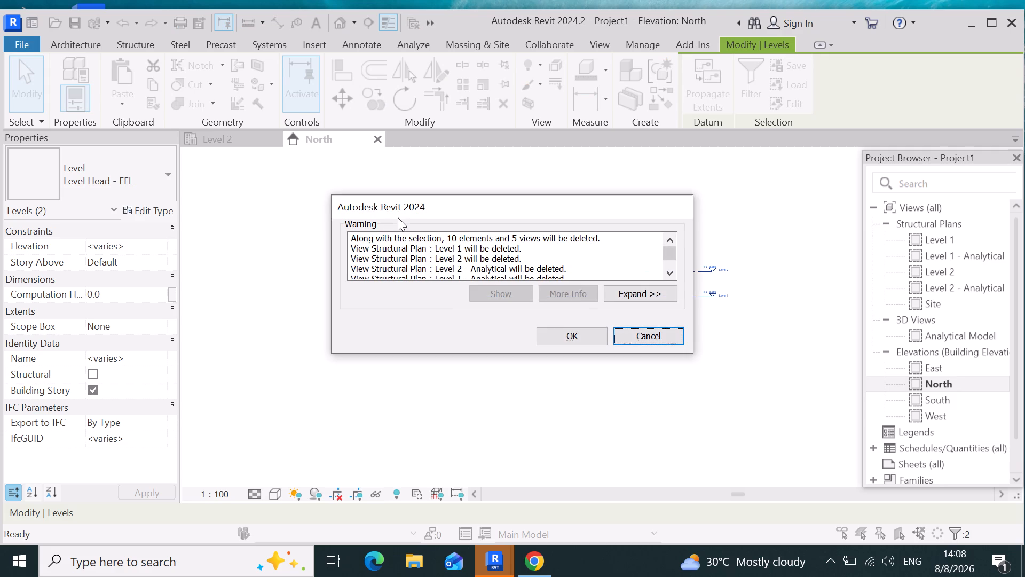
pyautogui.click(577, 339)
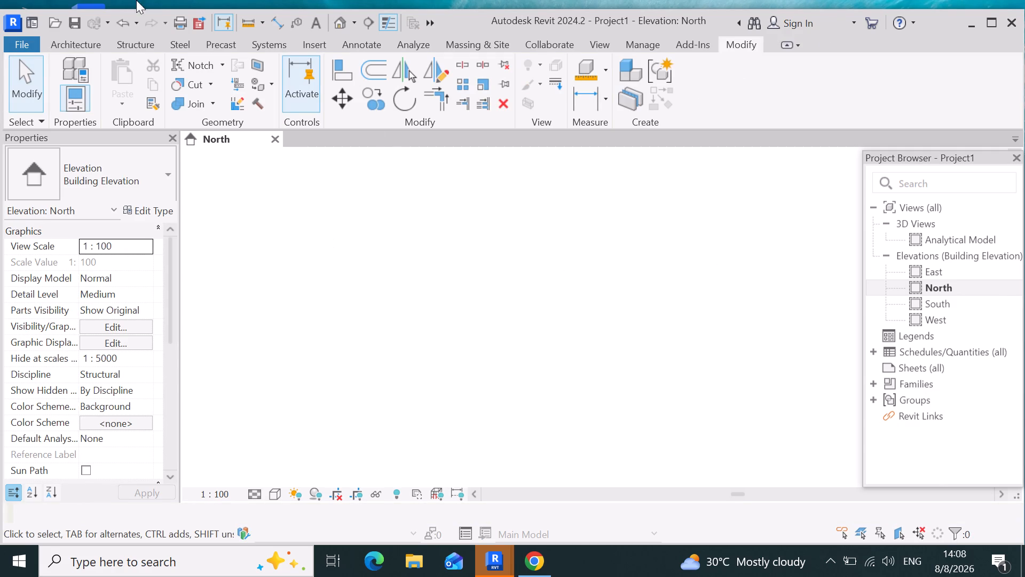
# Draw a new horizontal level line in the empty North elevation, with Structural Plan as its plan view type.
pyautogui.click(128, 48)
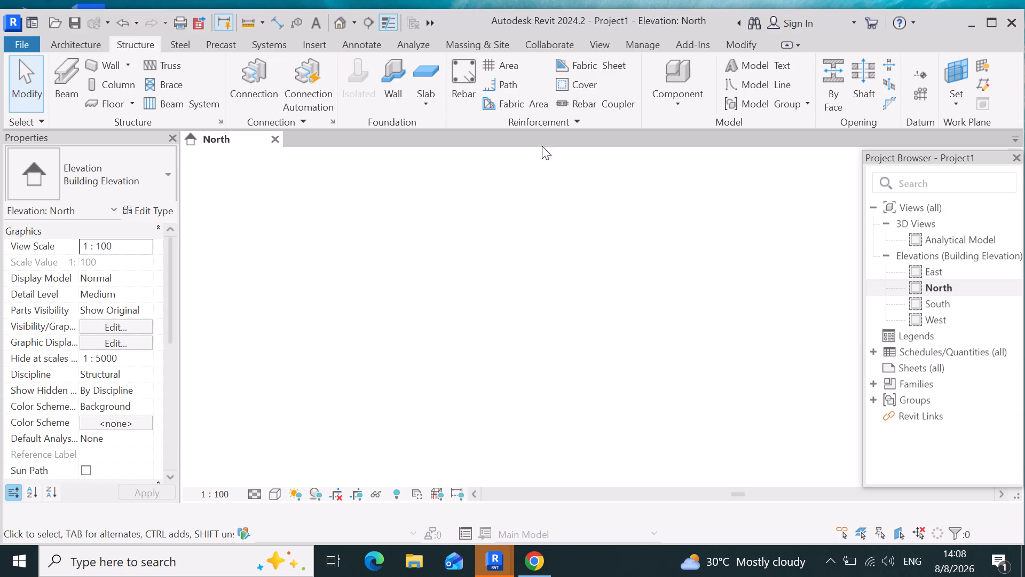
pyautogui.click(922, 79)
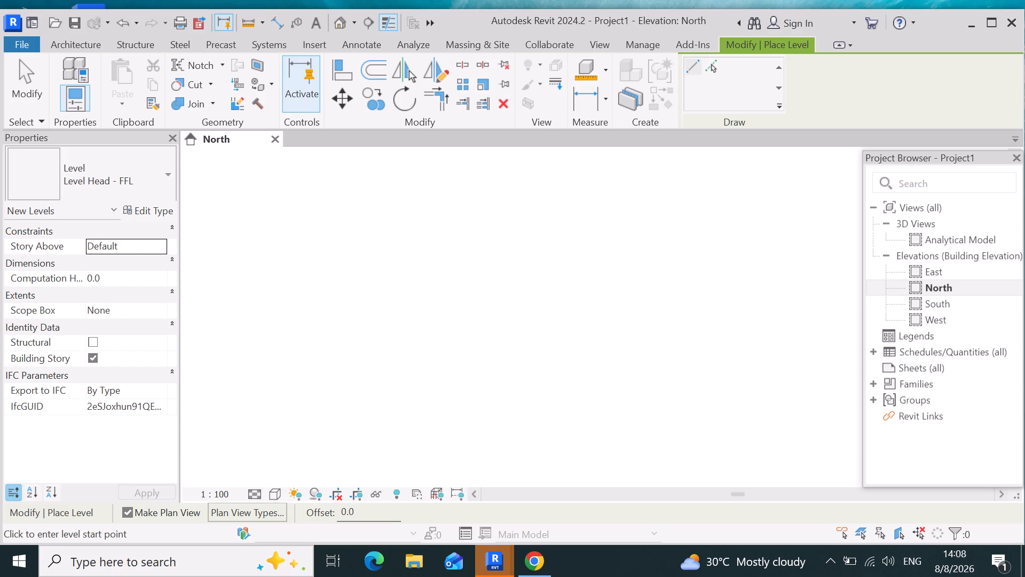
pyautogui.click(280, 514)
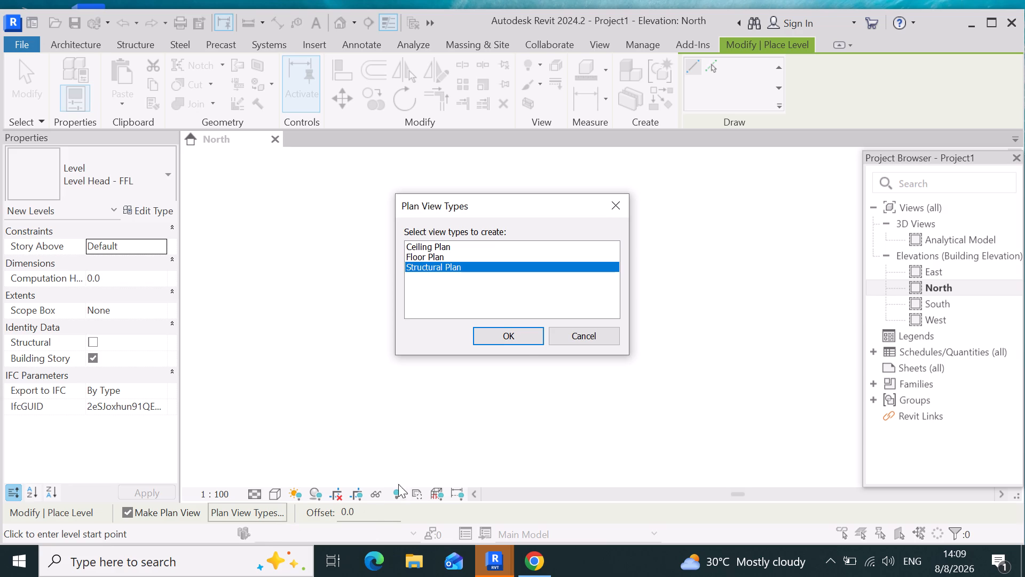
pyautogui.click(520, 341)
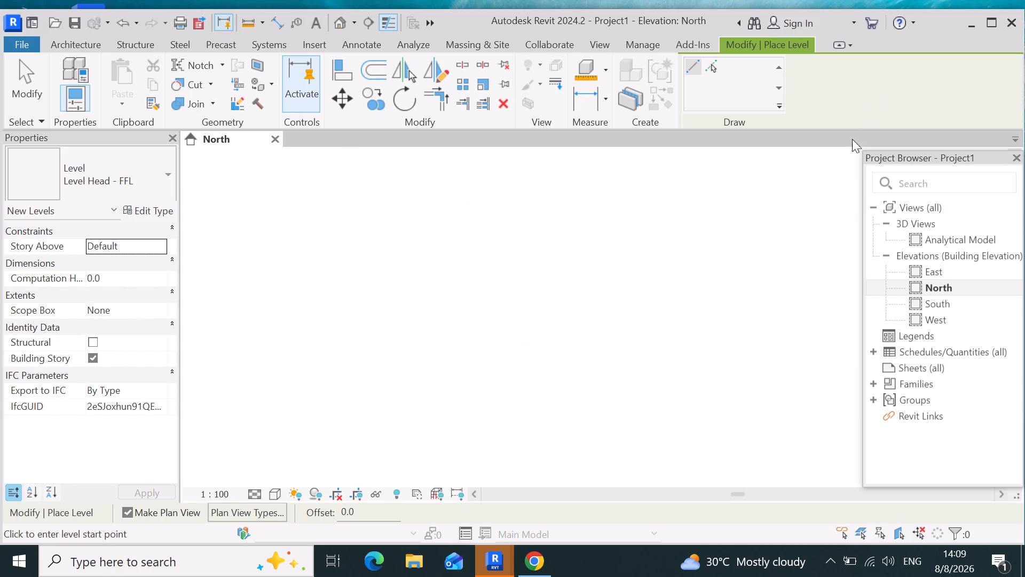
pyautogui.click(690, 68)
pyautogui.click(332, 375)
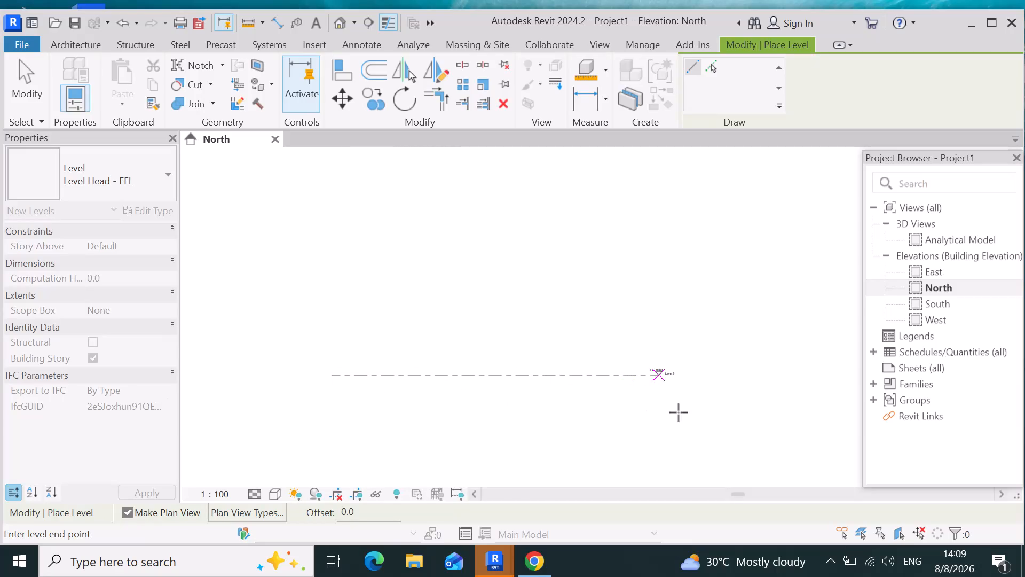
pyautogui.click(743, 419)
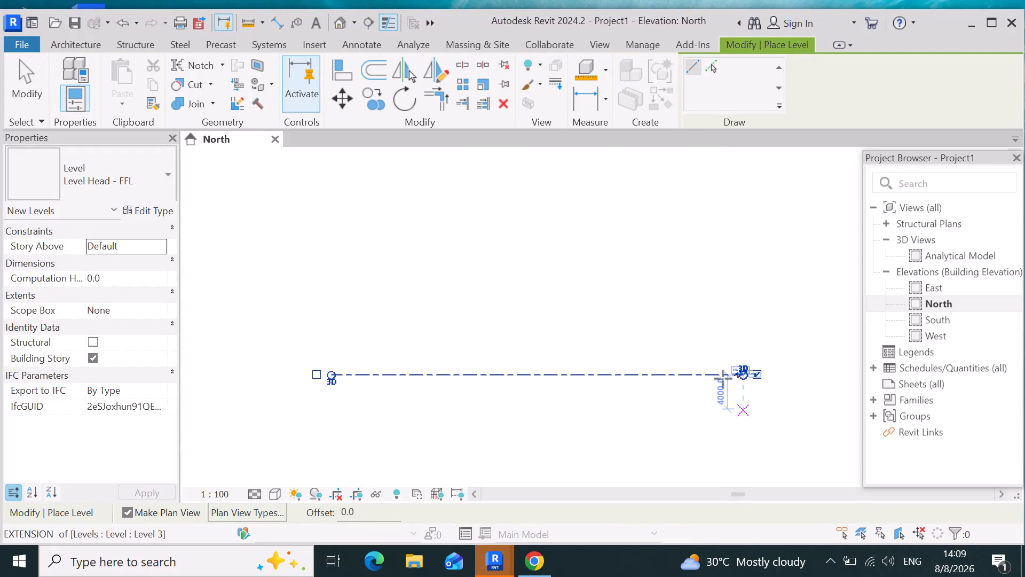
# Create a second level above the new one by picking its line with an offset of 10'6".
pyautogui.click(713, 72)
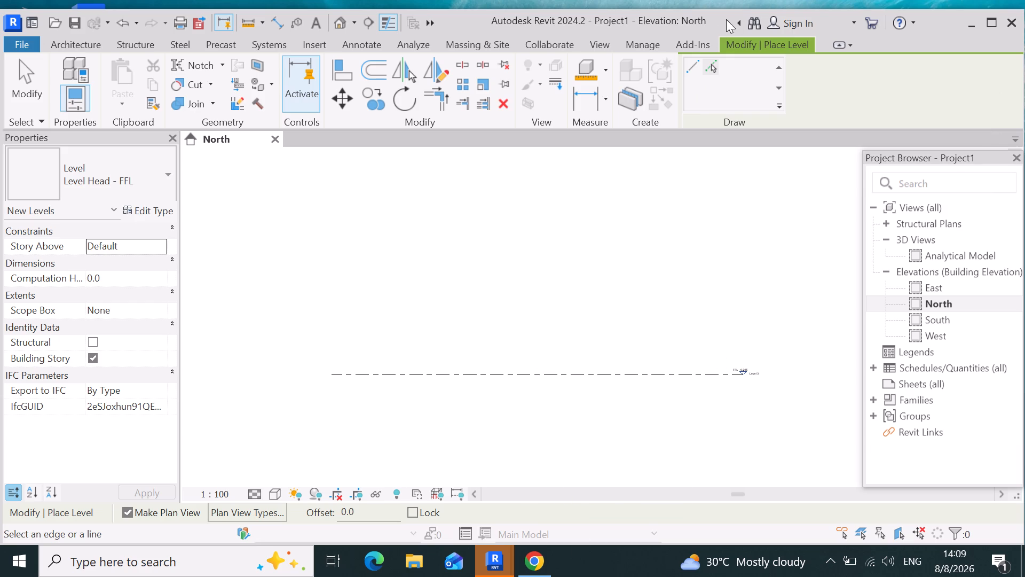
pyautogui.click(713, 67)
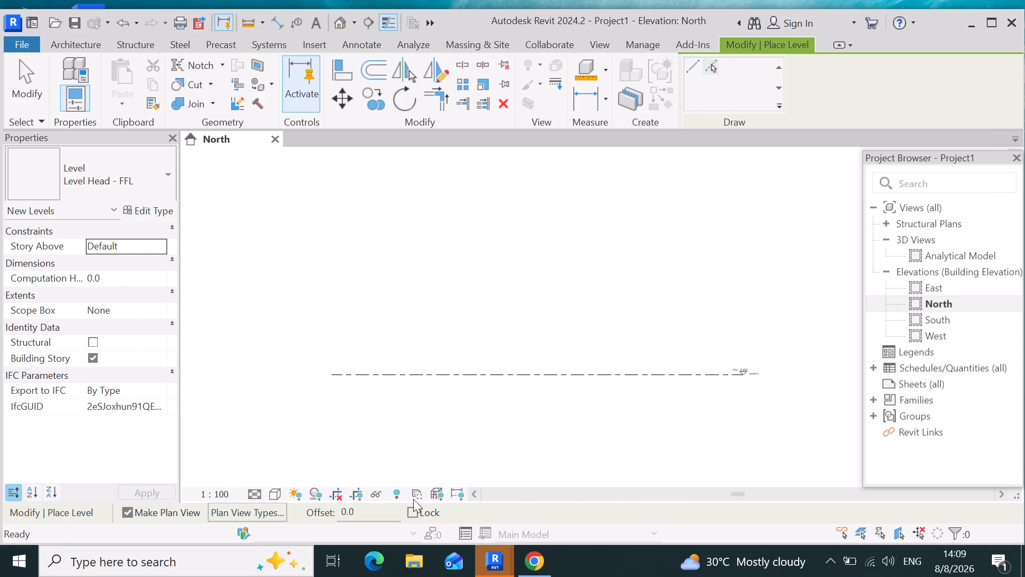
pyautogui.click(355, 514)
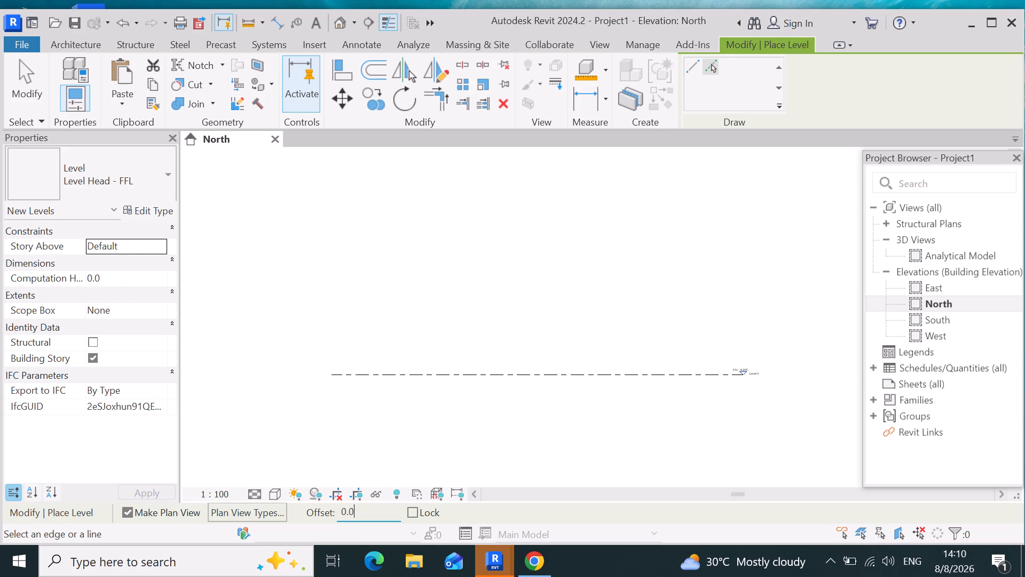
pyautogui.press('BackSpace')
pyautogui.press('BackSpace')
pyautogui.press('BackSpace')
pyautogui.press('BackSpace')
pyautogui.write("10'6")
pyautogui.hotkey('shift', '"')
pyautogui.press('Return')
pyautogui.click(658, 372)
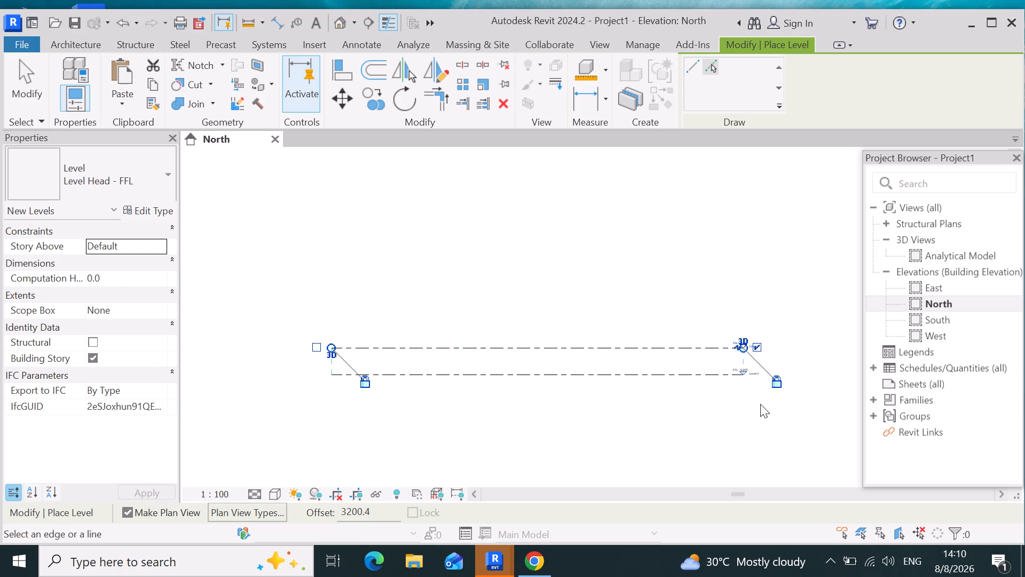
pyautogui.scroll(9, 731, 377)
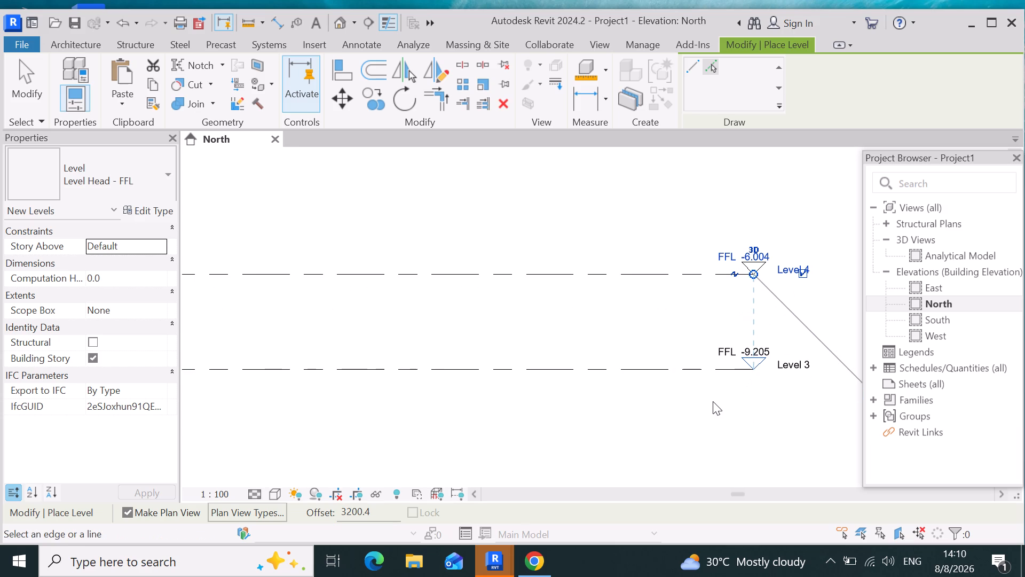
pyautogui.click(695, 221)
pyautogui.click(704, 301)
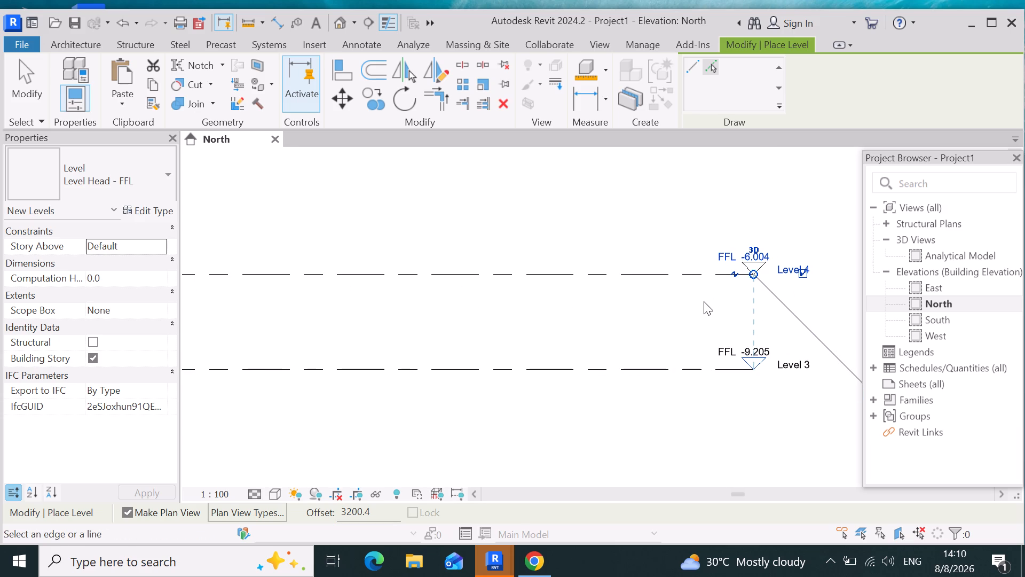
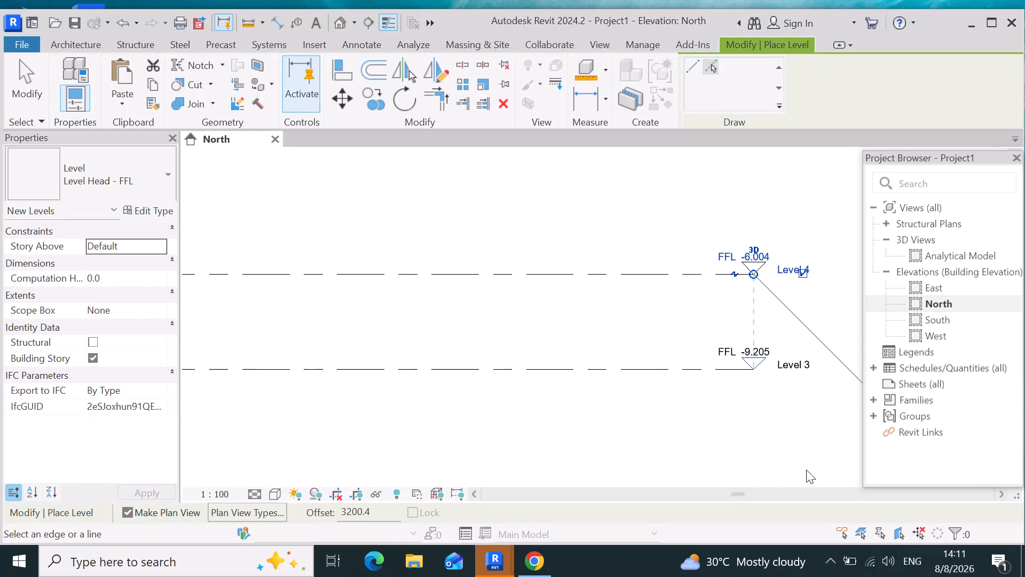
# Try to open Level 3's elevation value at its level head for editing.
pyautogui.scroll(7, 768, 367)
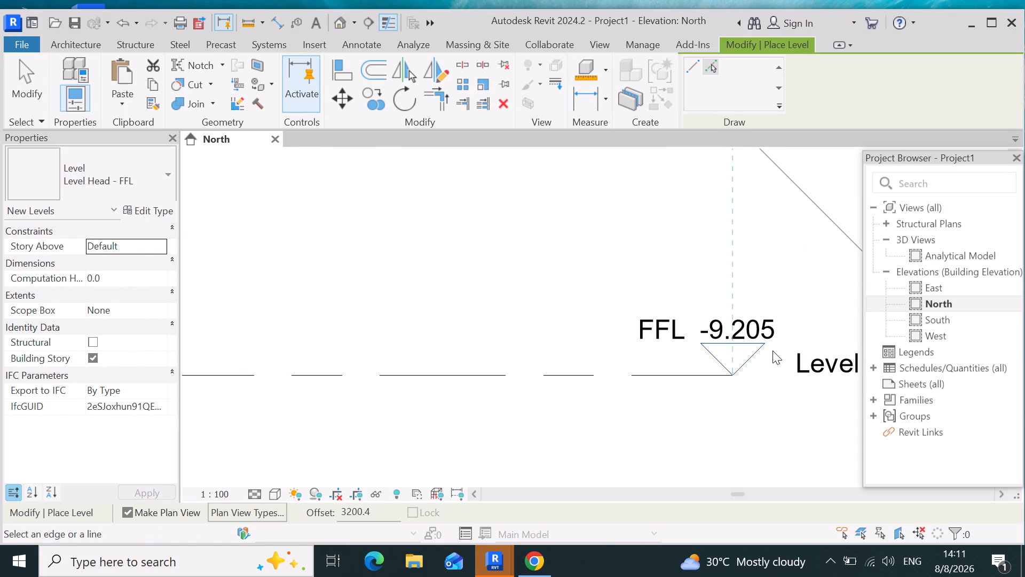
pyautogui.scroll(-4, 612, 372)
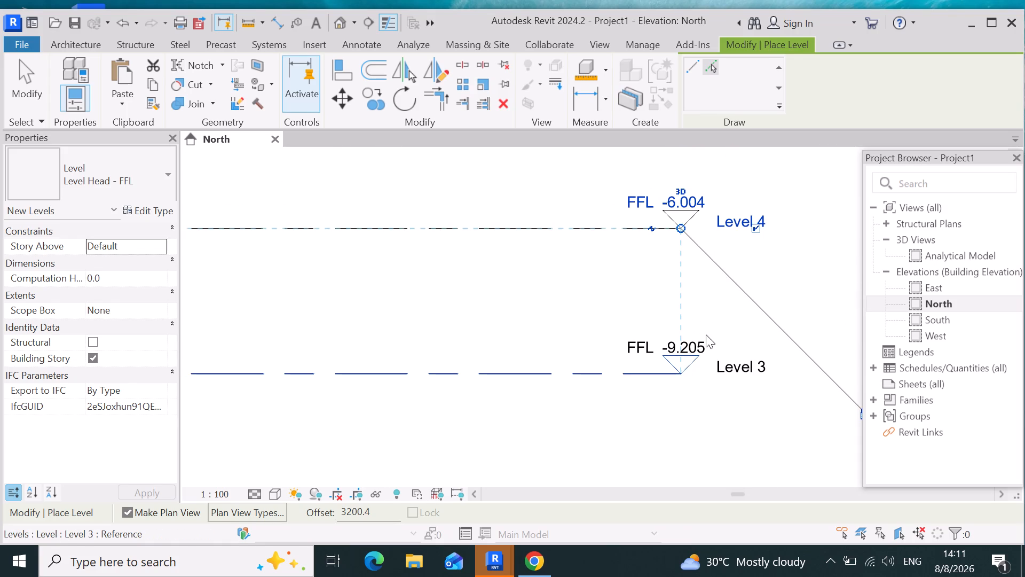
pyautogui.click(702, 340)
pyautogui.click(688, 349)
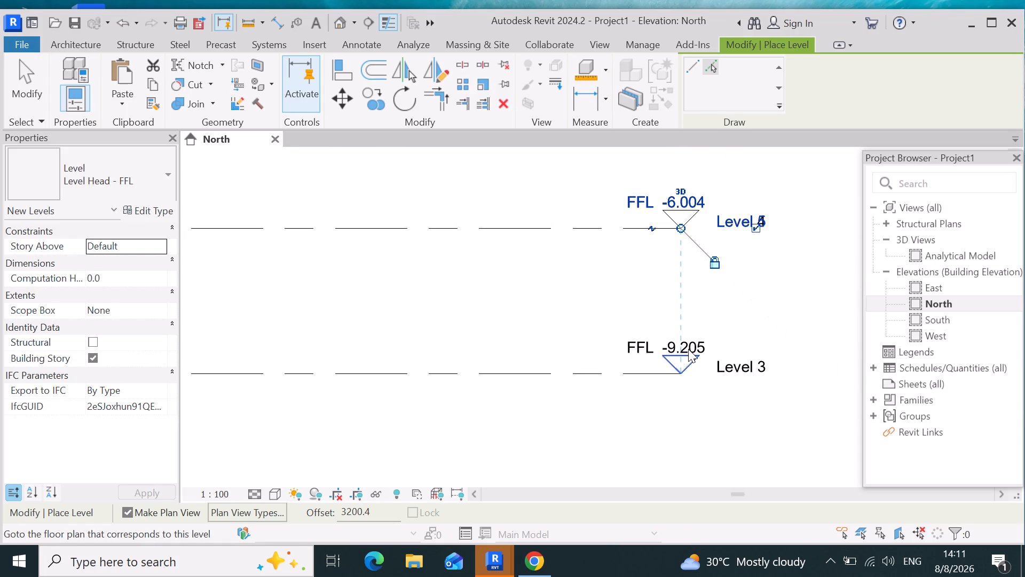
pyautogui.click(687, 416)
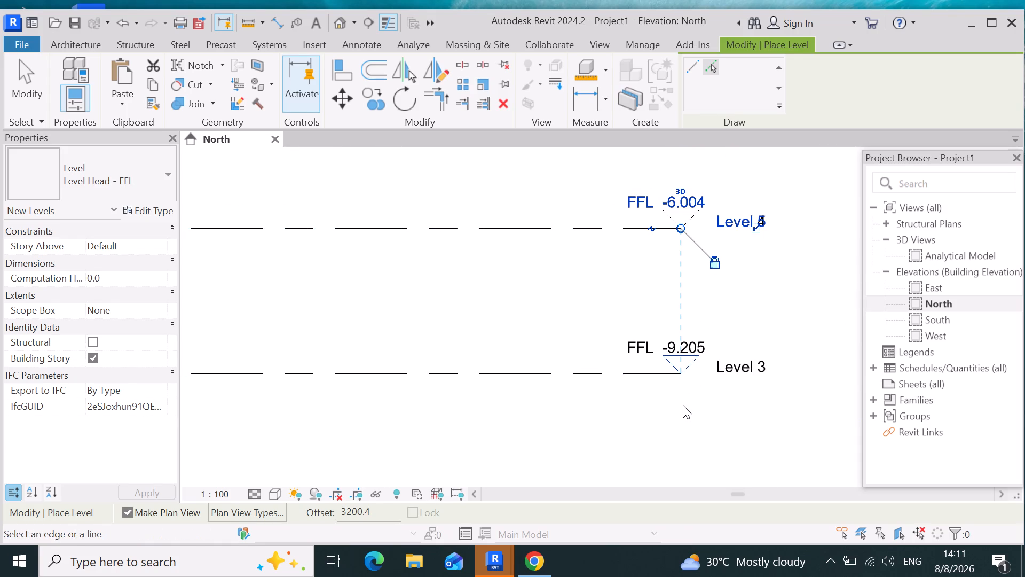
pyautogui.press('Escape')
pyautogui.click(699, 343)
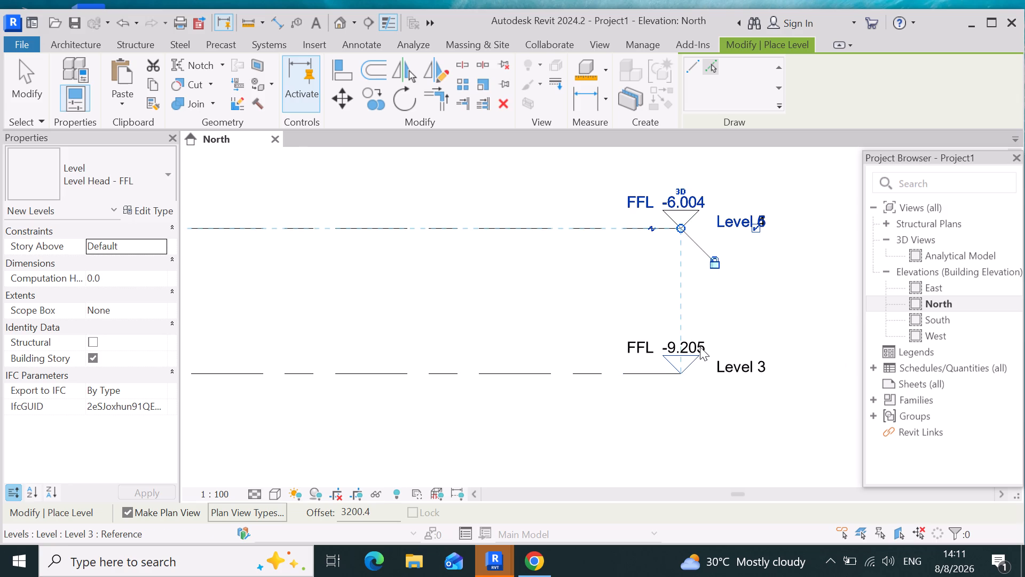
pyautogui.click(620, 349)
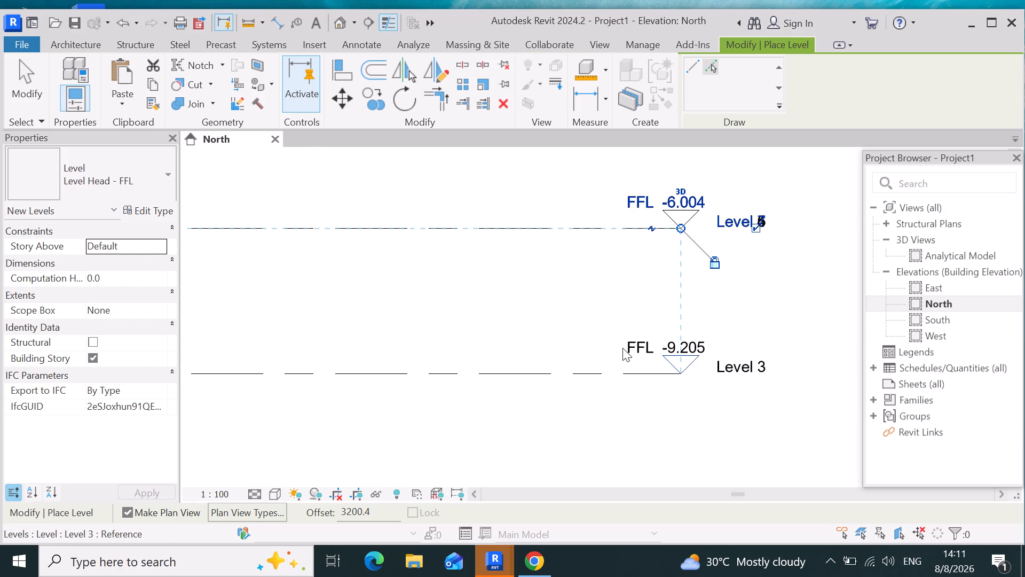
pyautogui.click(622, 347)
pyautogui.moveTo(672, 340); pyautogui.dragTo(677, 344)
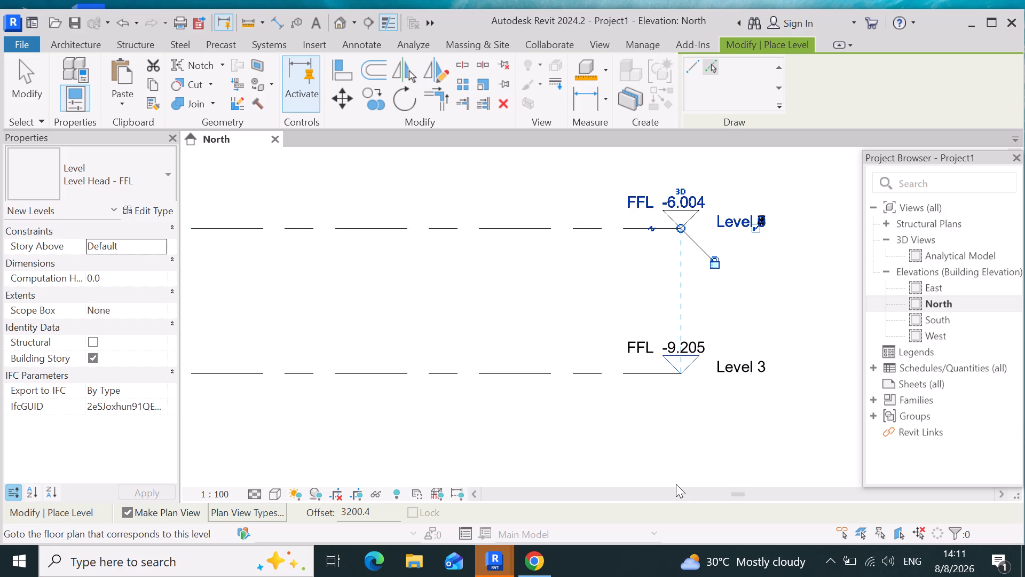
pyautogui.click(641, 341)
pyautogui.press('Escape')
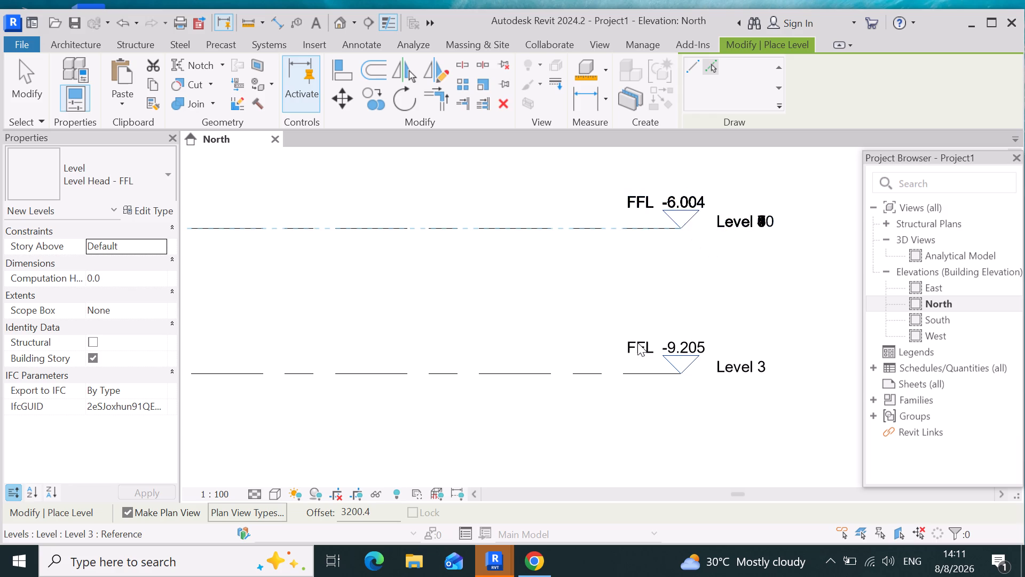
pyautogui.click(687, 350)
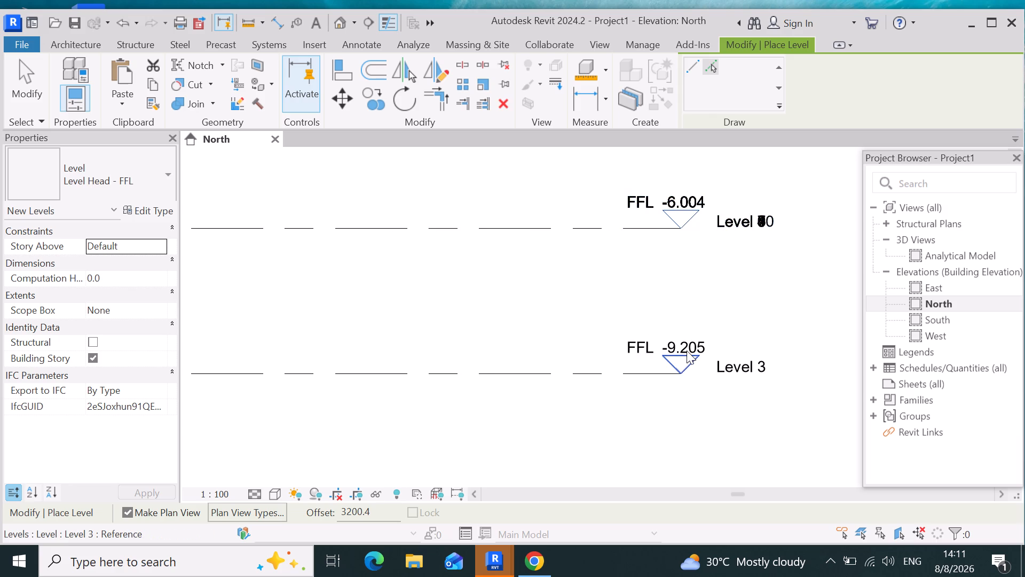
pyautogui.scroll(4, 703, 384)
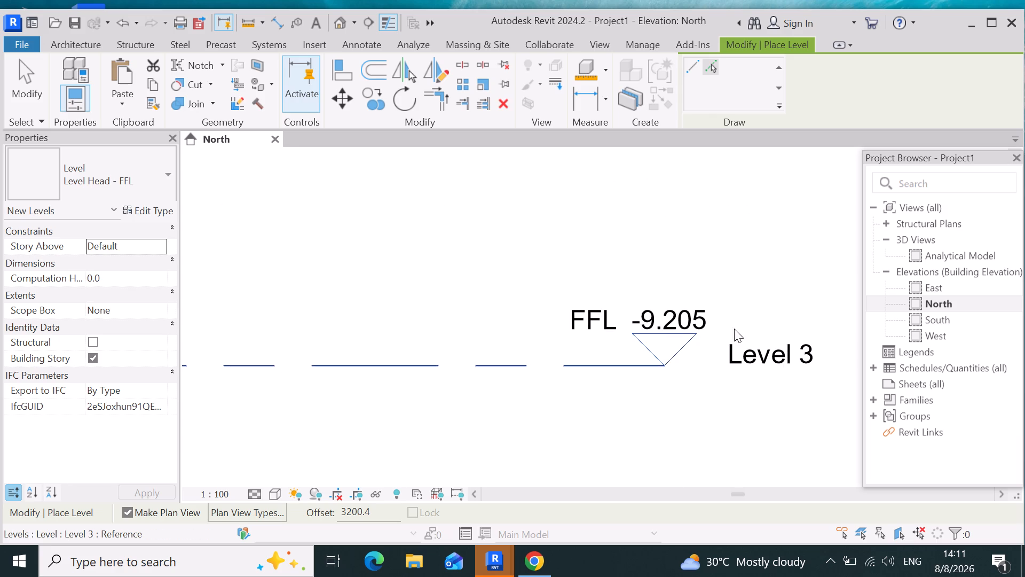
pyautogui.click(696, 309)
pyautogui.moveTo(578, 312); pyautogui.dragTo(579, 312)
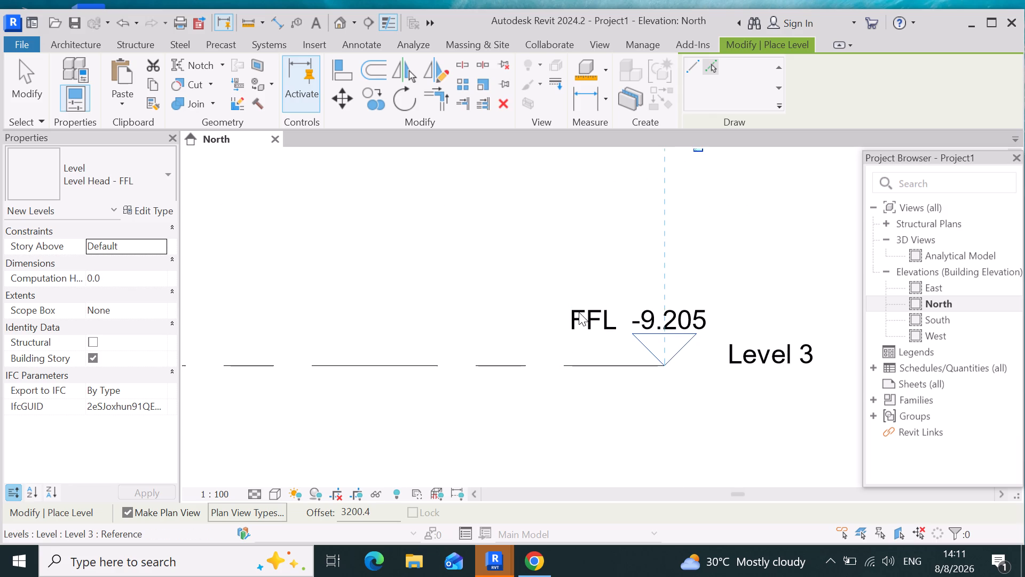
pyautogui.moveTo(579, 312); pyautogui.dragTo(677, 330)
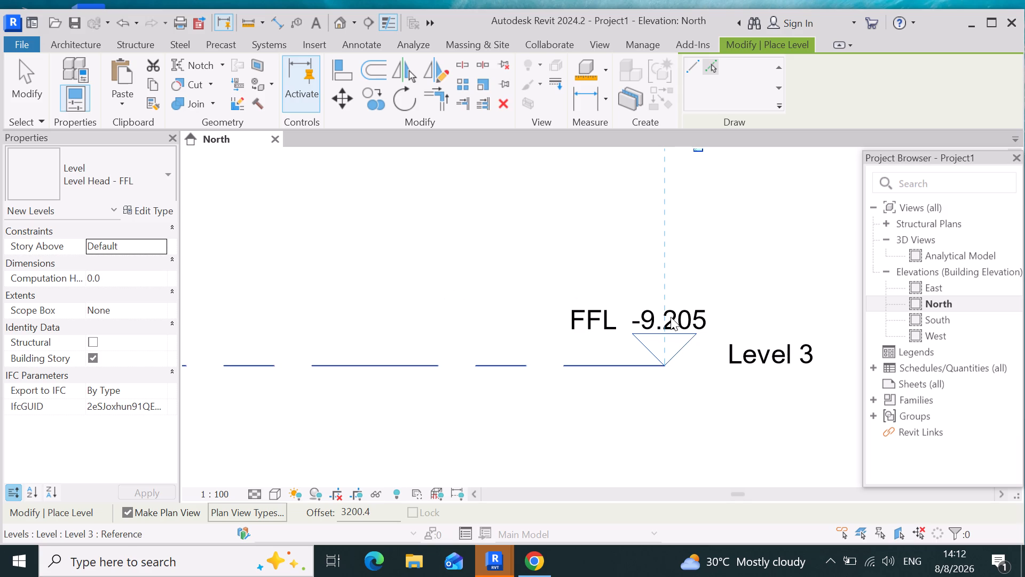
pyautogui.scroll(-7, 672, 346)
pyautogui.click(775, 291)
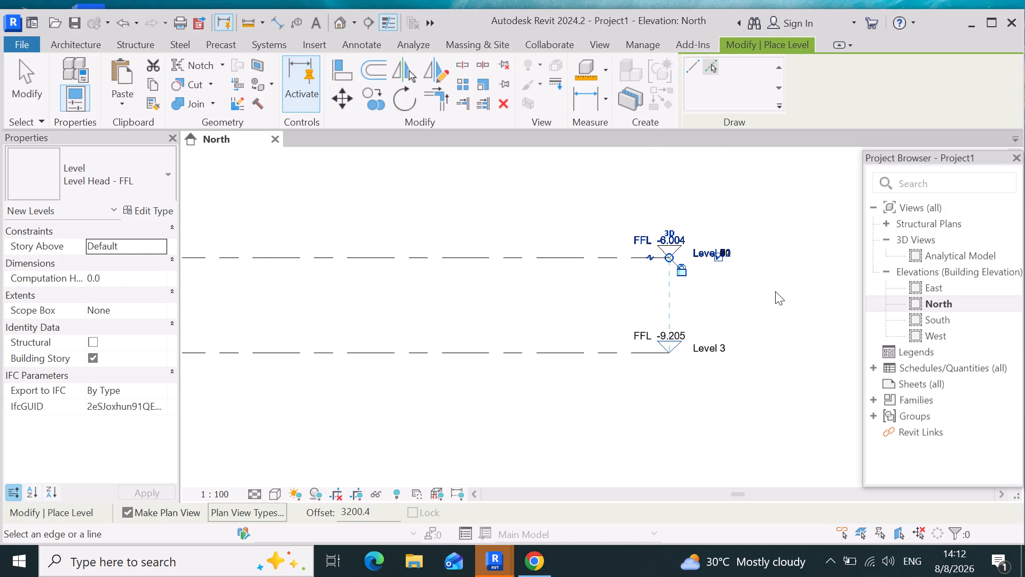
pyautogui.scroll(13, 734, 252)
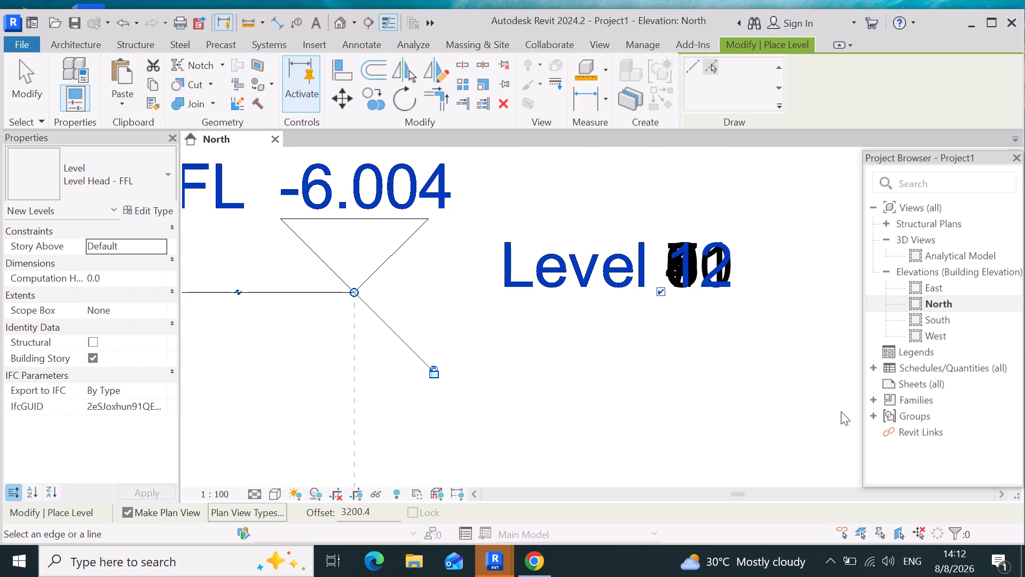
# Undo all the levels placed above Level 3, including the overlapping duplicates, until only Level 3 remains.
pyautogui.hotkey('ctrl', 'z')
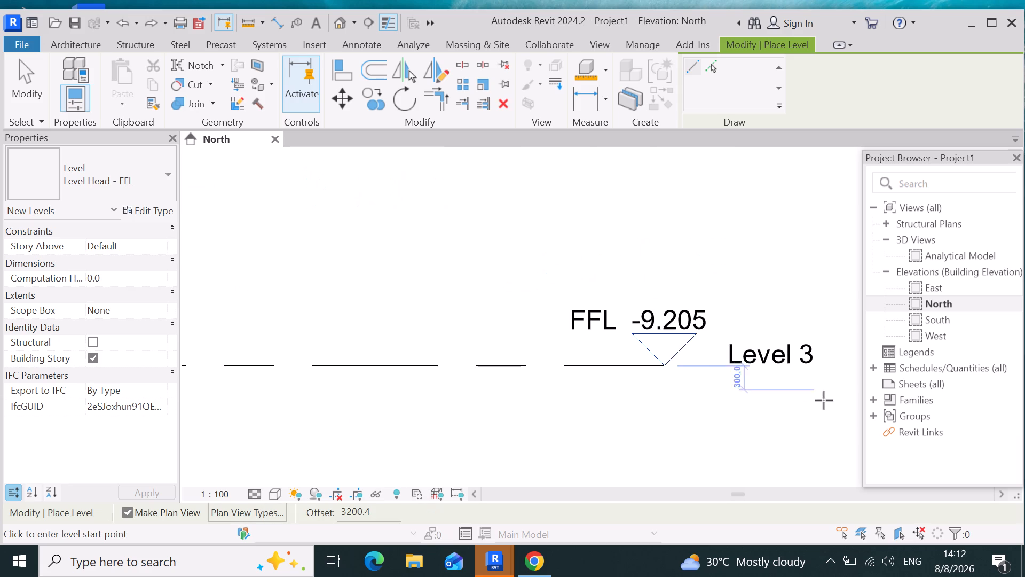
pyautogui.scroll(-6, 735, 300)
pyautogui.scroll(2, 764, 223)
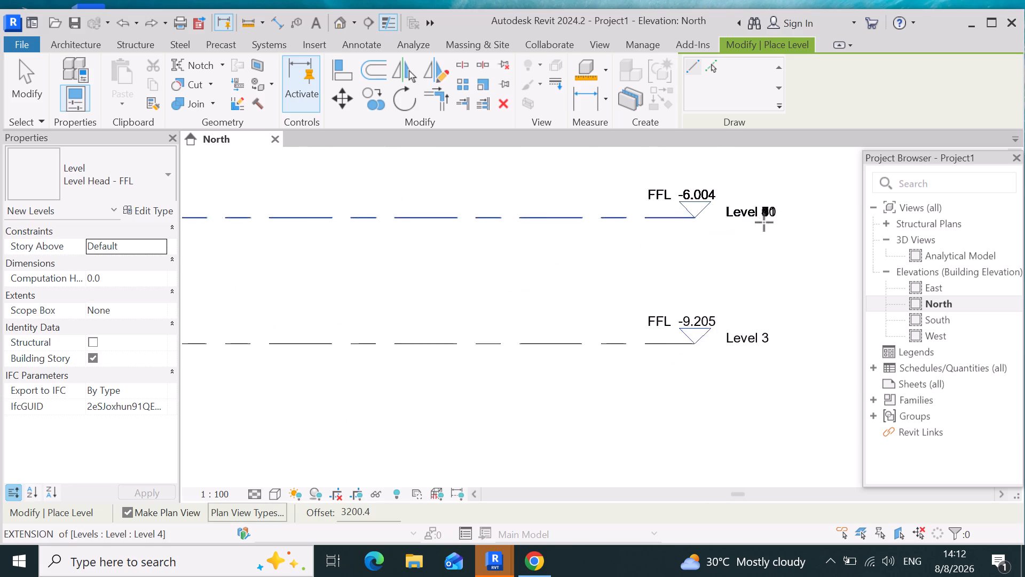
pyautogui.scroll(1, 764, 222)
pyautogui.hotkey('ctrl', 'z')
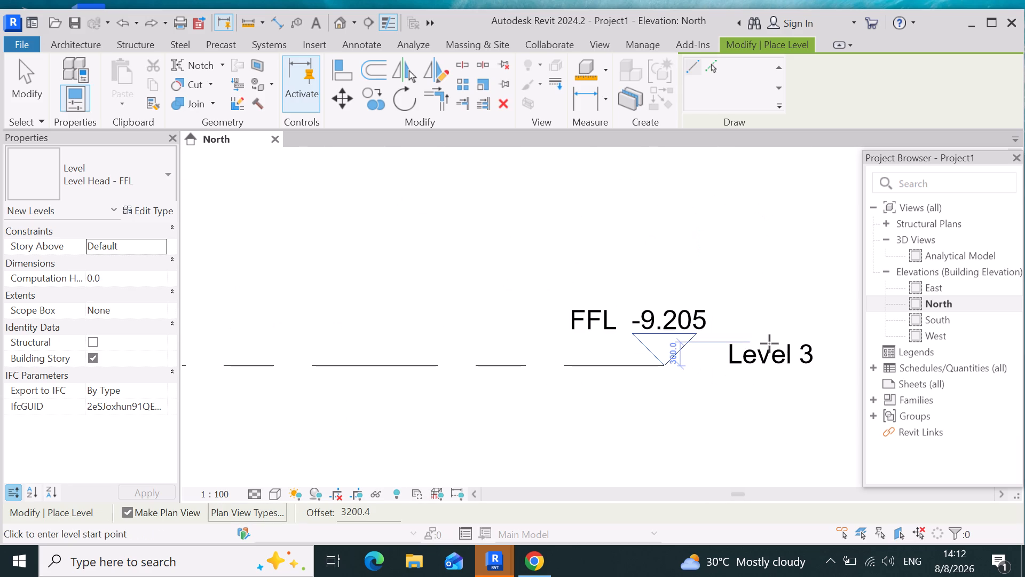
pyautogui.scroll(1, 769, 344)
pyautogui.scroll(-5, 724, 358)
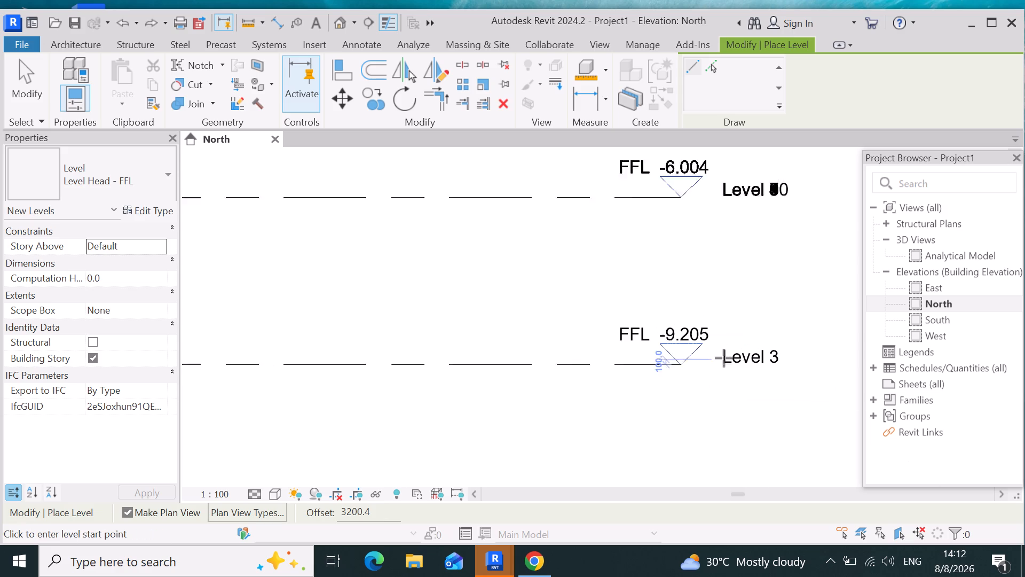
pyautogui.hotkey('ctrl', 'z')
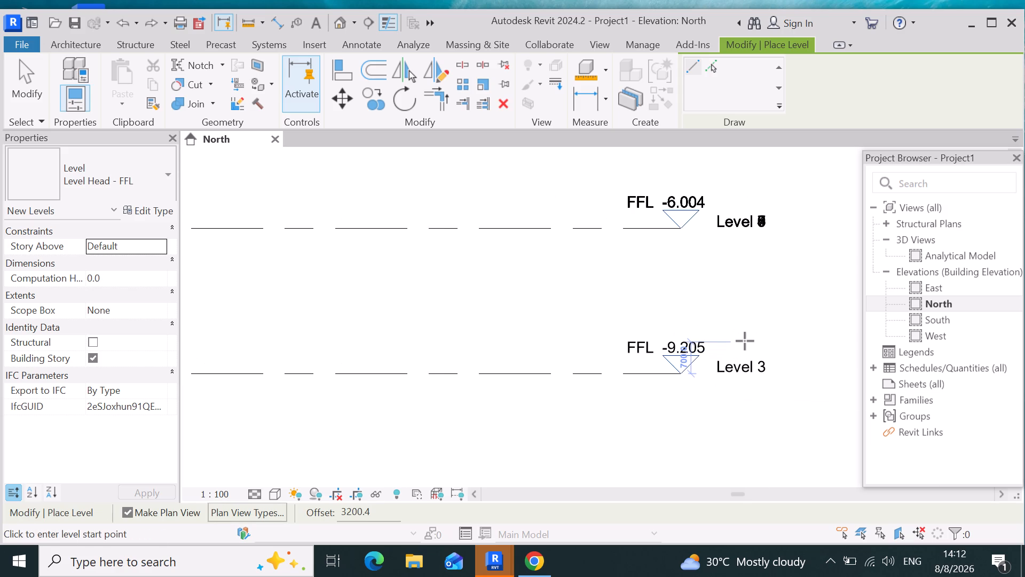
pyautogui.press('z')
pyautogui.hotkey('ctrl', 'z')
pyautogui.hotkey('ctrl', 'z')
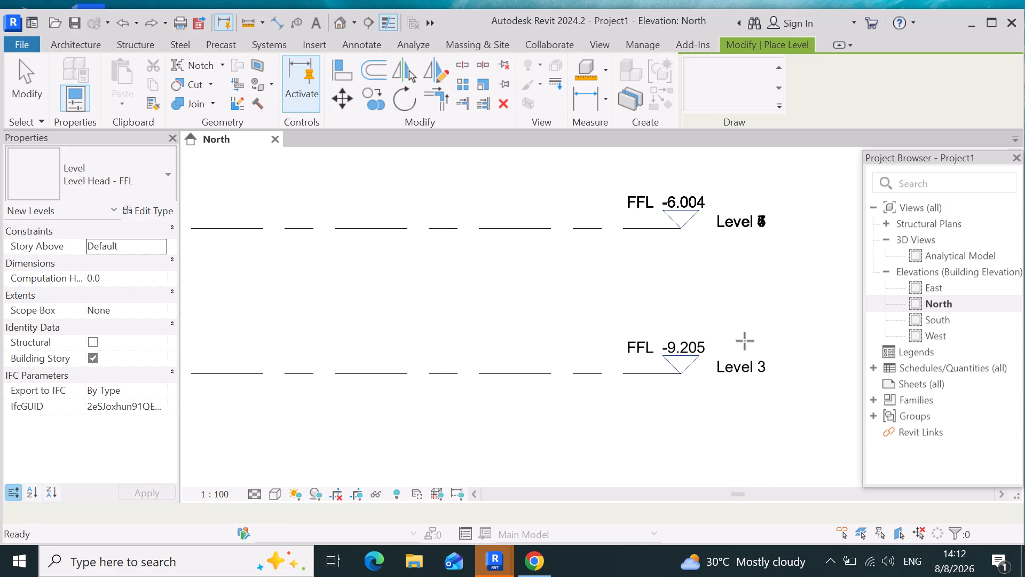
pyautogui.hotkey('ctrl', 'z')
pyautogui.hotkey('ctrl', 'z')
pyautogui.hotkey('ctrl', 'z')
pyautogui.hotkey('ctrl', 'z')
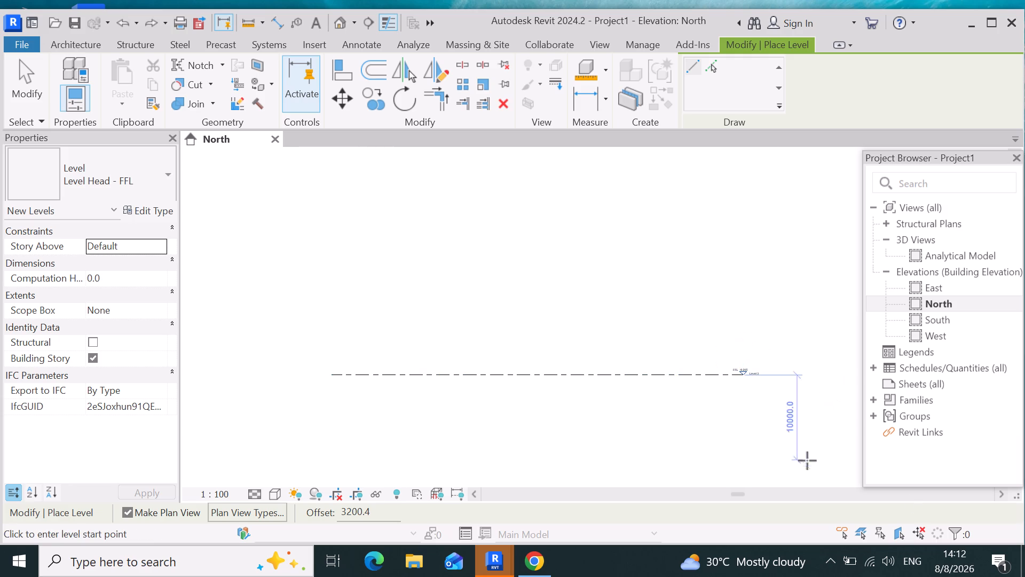
# Create a new level above Level 3 by picking its line with an offset of 3200.4.
pyautogui.scroll(5, 687, 367)
pyautogui.scroll(5, 798, 467)
pyautogui.scroll(-4, 679, 383)
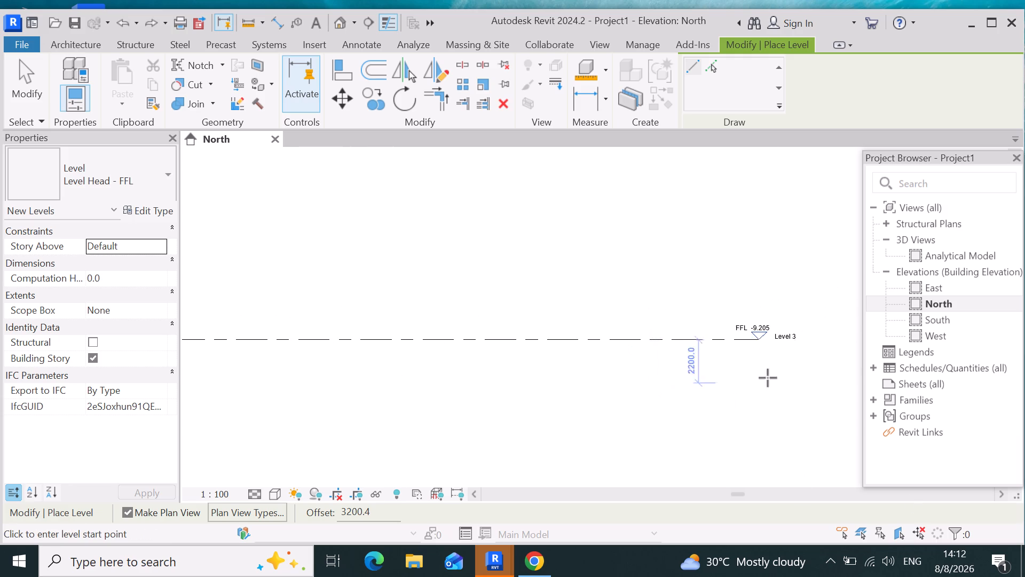
pyautogui.scroll(5, 682, 313)
pyautogui.scroll(5, 846, 370)
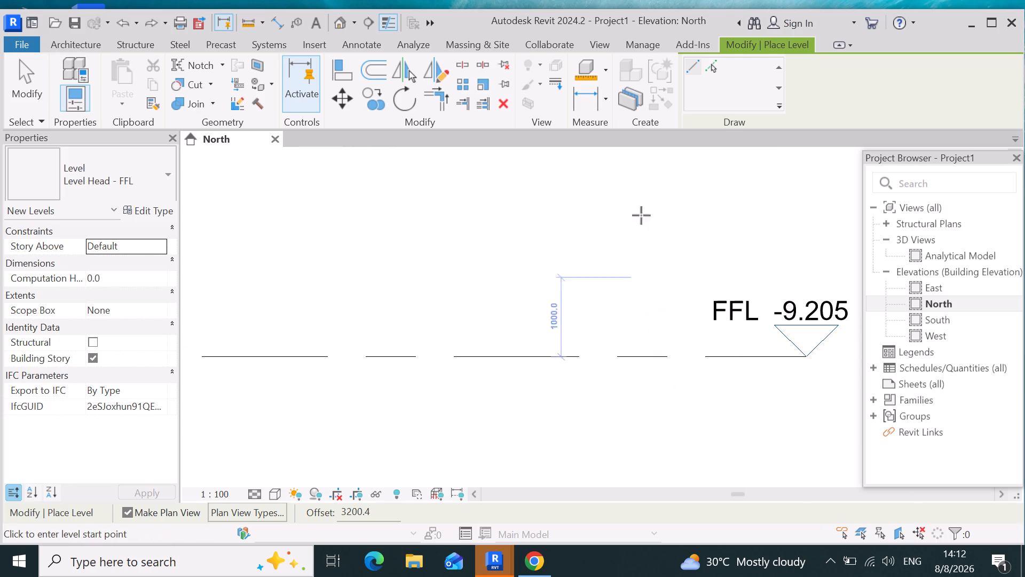
pyautogui.click(690, 64)
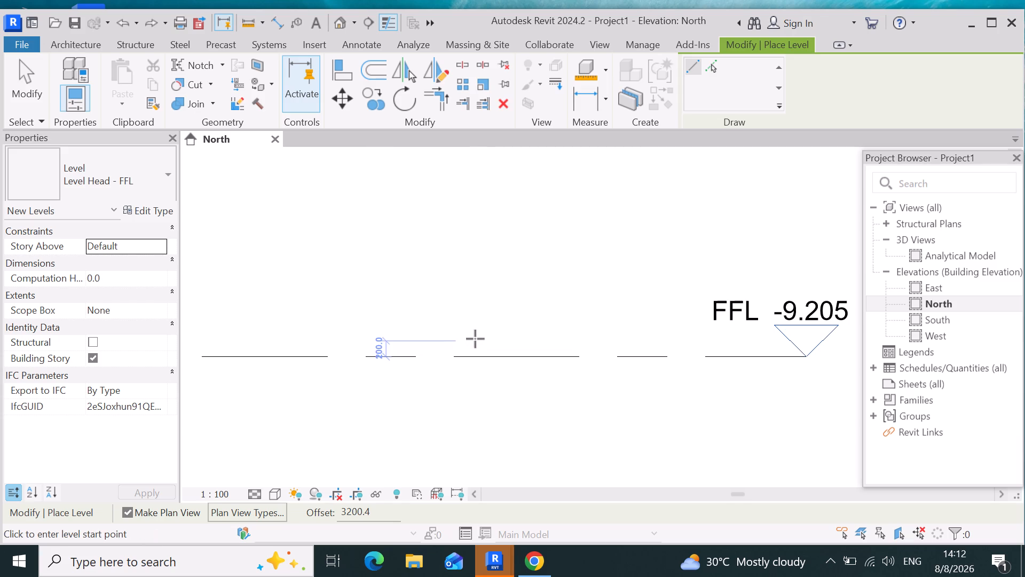
pyautogui.click(712, 64)
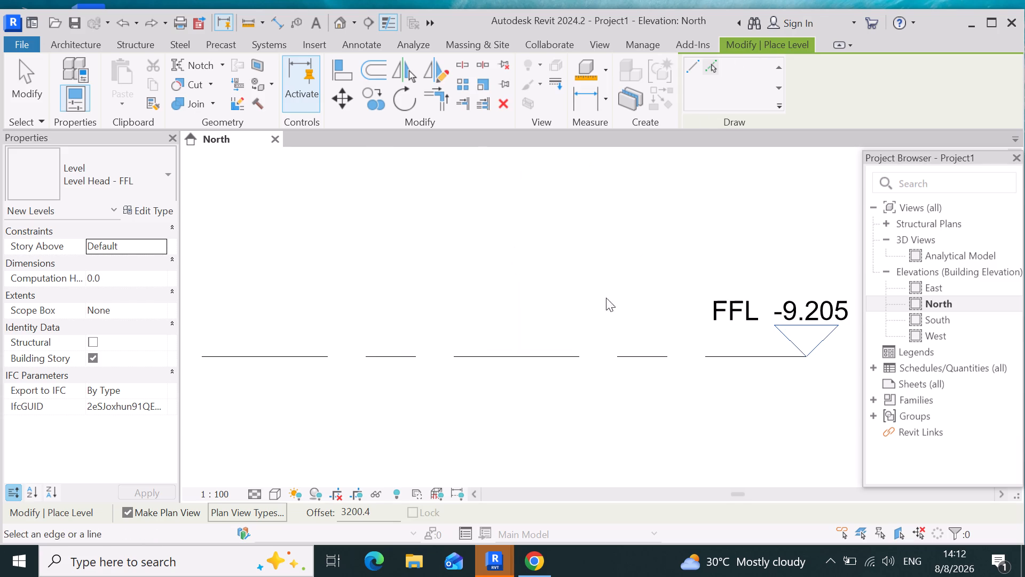
pyautogui.scroll(-8, 642, 303)
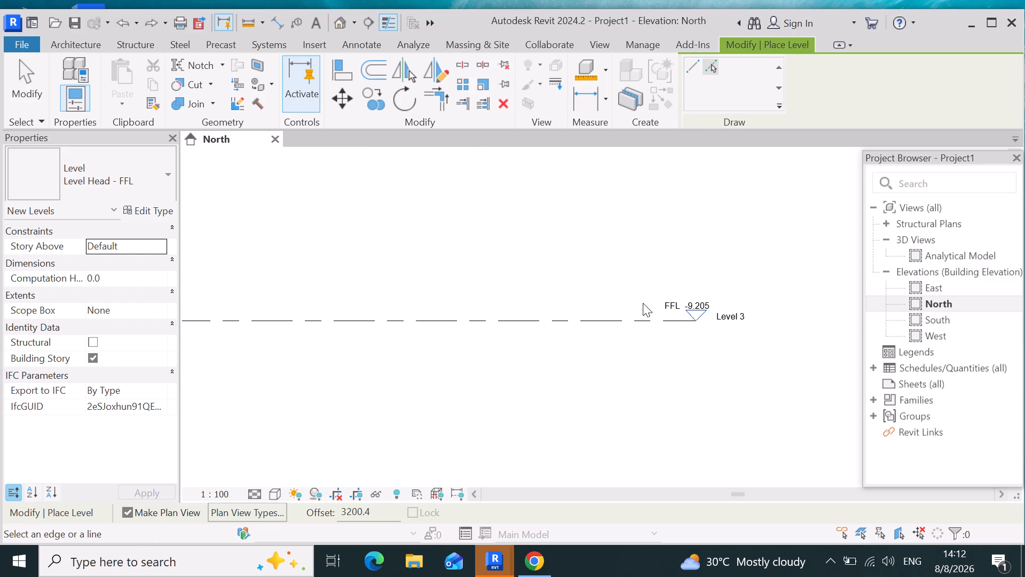
pyautogui.scroll(-1, 643, 303)
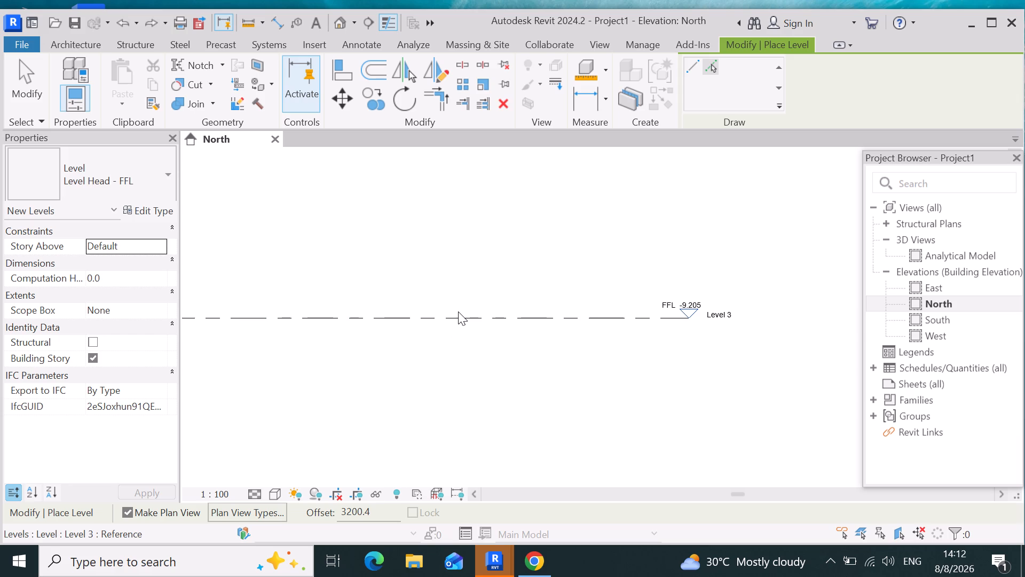
pyautogui.click(459, 314)
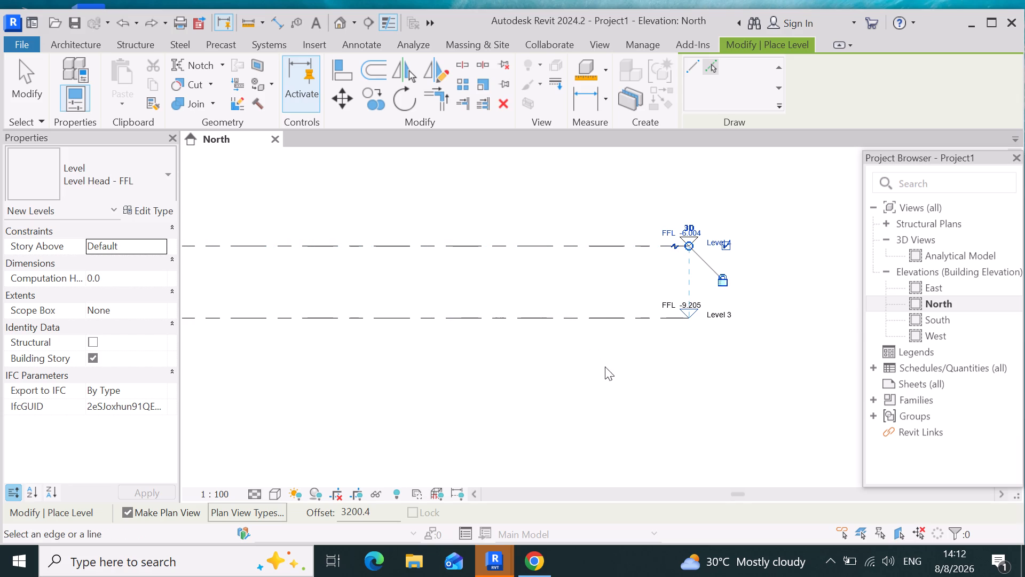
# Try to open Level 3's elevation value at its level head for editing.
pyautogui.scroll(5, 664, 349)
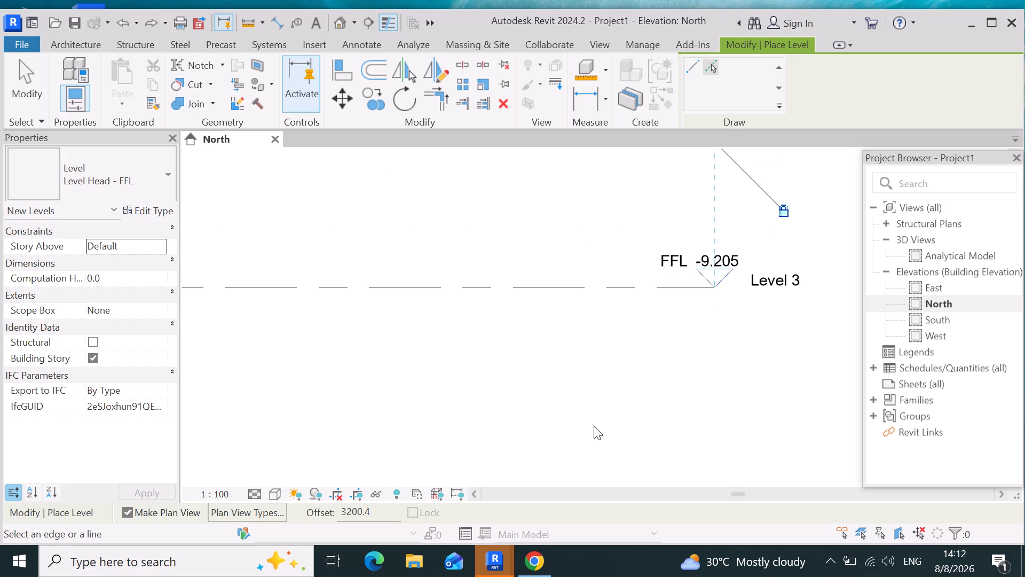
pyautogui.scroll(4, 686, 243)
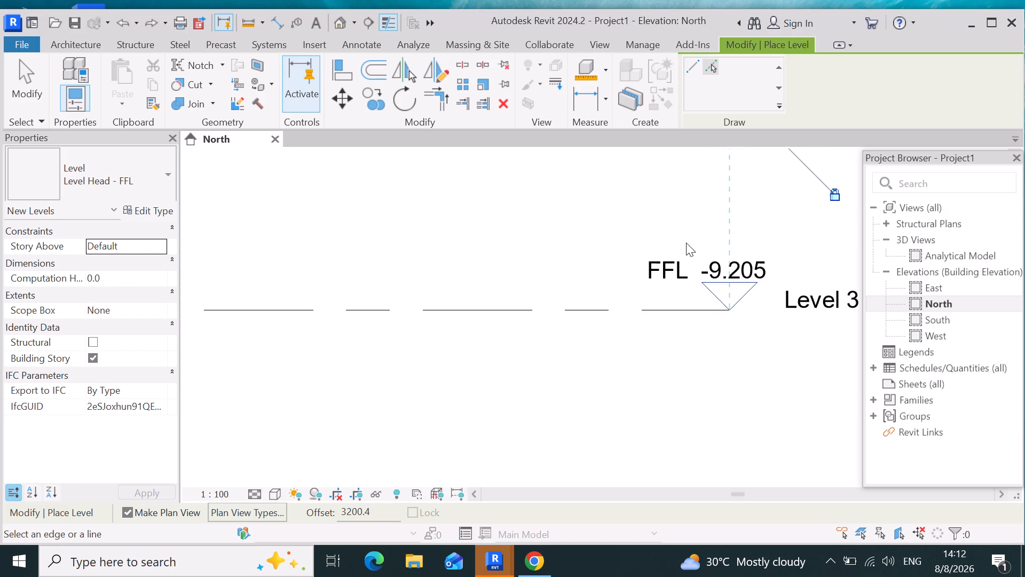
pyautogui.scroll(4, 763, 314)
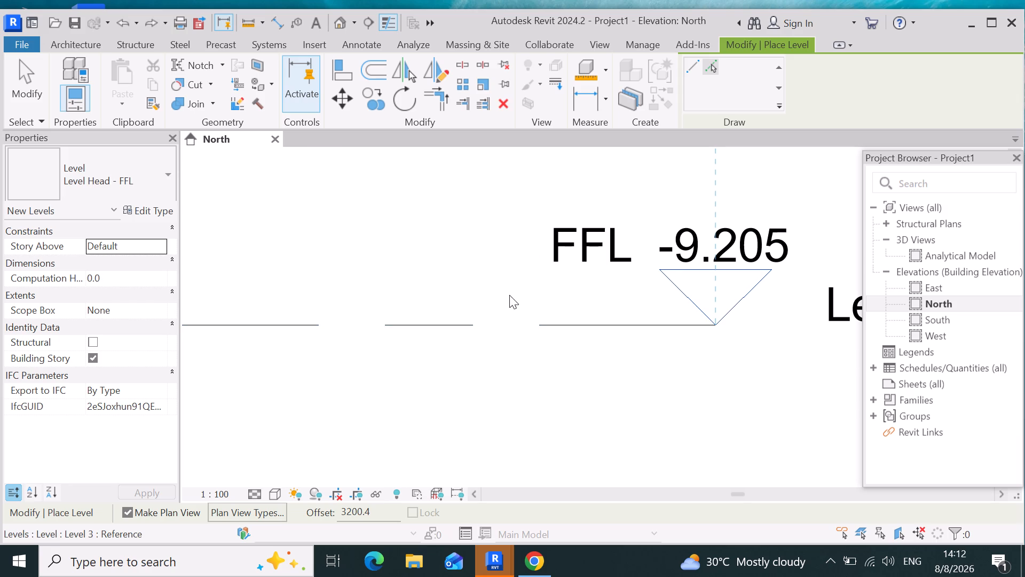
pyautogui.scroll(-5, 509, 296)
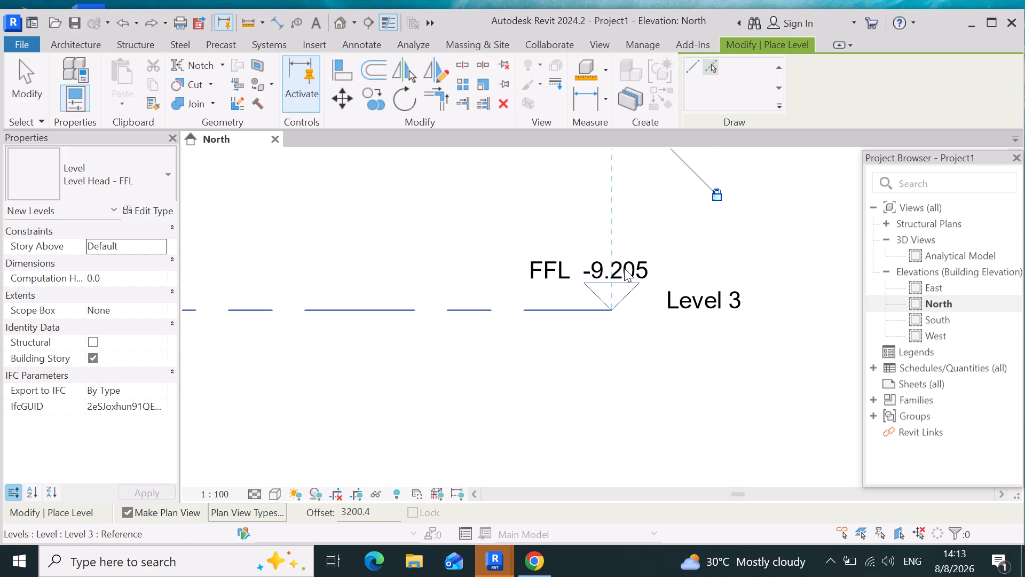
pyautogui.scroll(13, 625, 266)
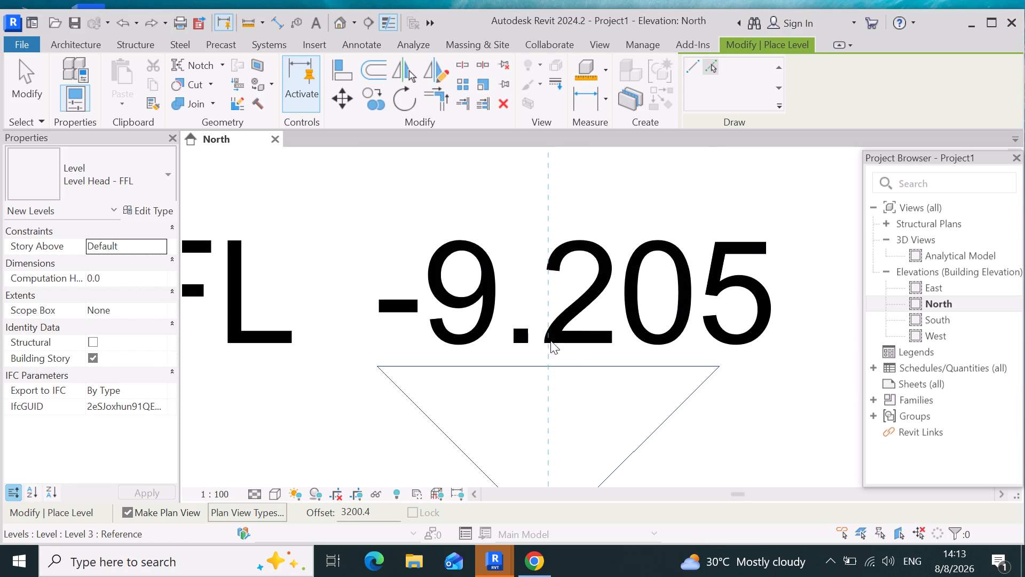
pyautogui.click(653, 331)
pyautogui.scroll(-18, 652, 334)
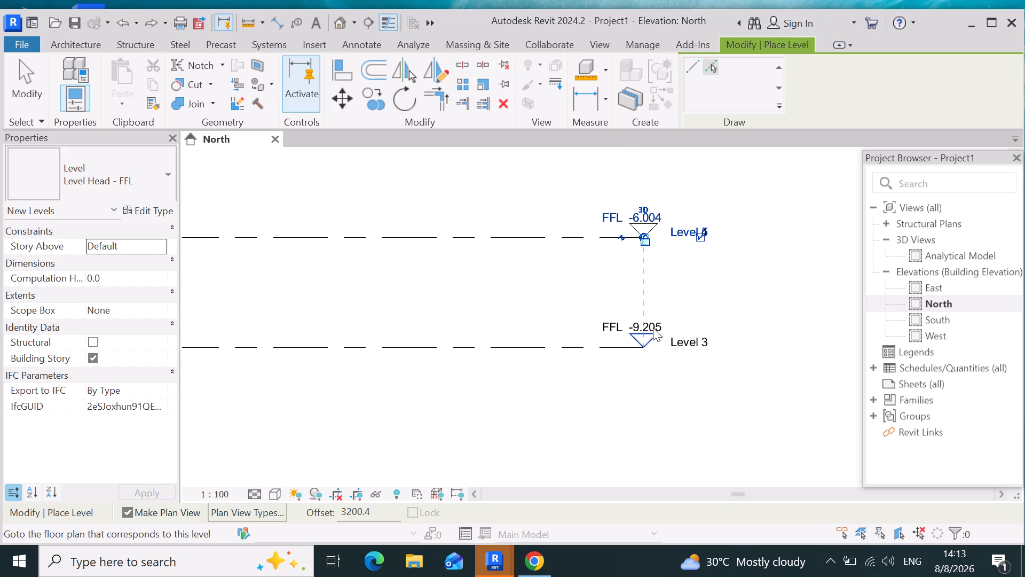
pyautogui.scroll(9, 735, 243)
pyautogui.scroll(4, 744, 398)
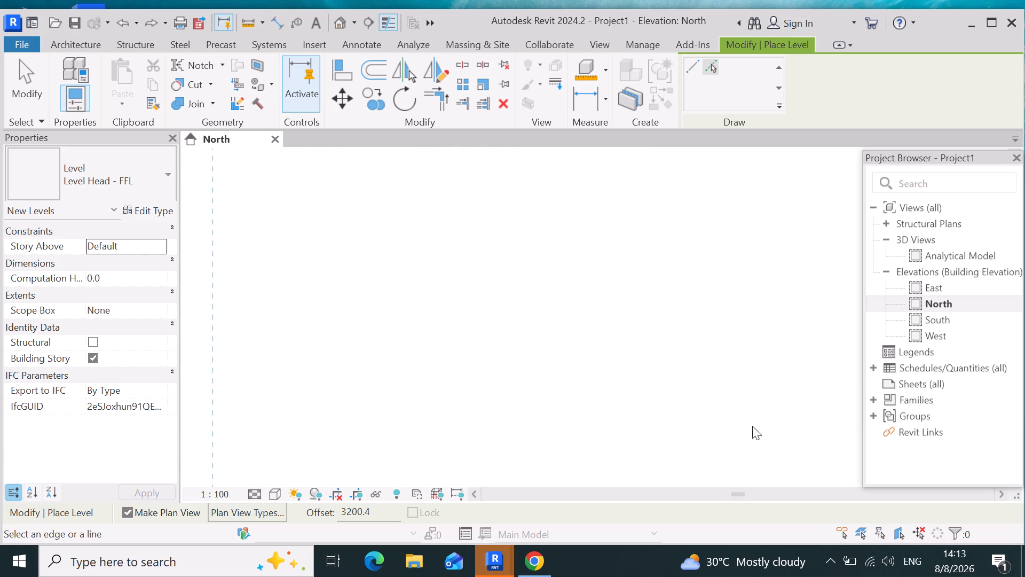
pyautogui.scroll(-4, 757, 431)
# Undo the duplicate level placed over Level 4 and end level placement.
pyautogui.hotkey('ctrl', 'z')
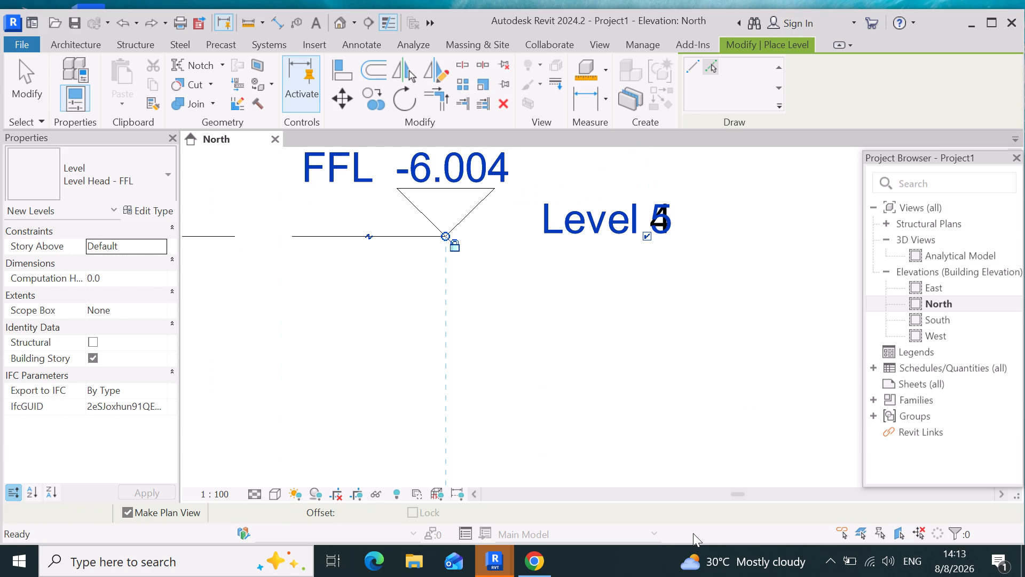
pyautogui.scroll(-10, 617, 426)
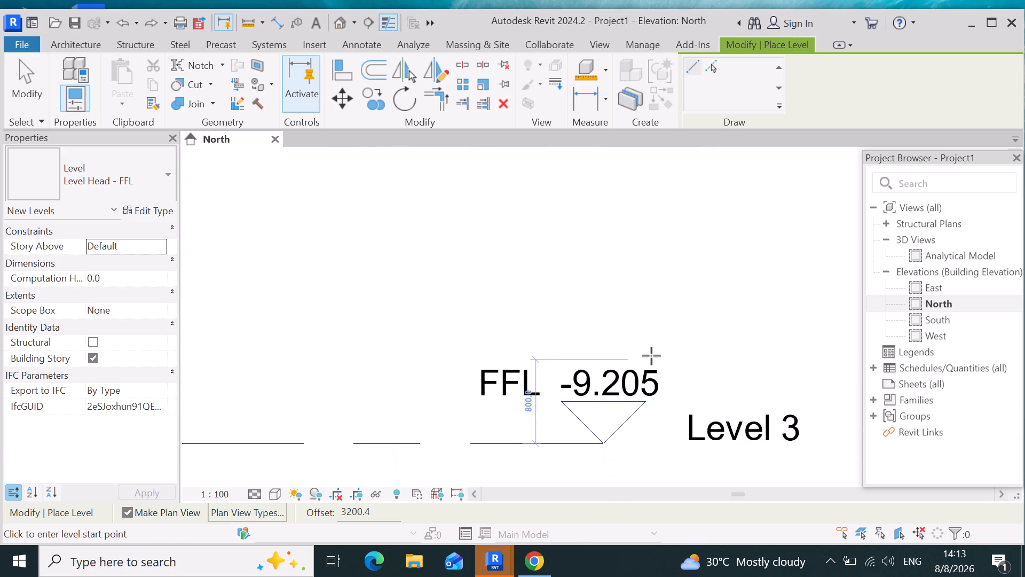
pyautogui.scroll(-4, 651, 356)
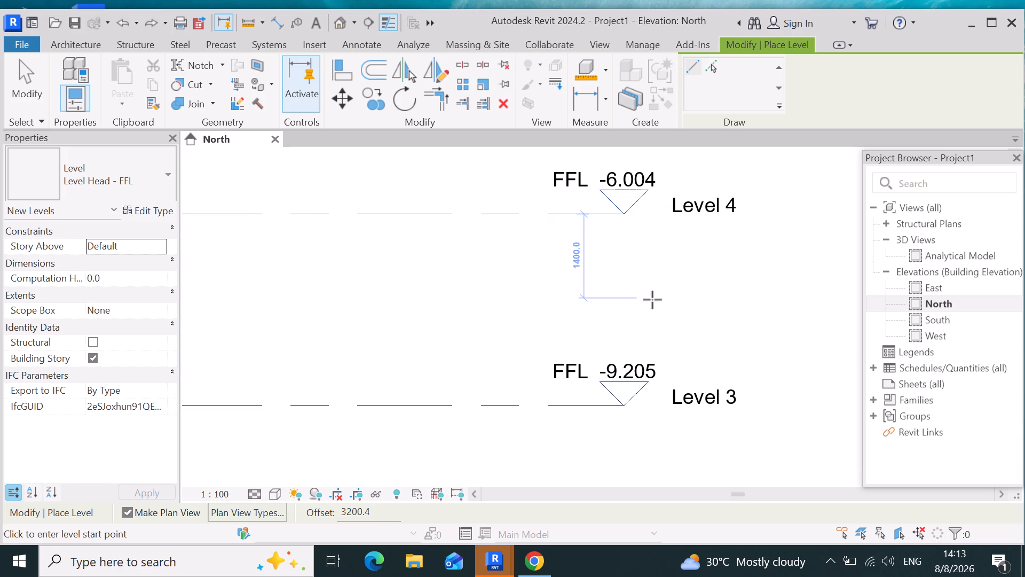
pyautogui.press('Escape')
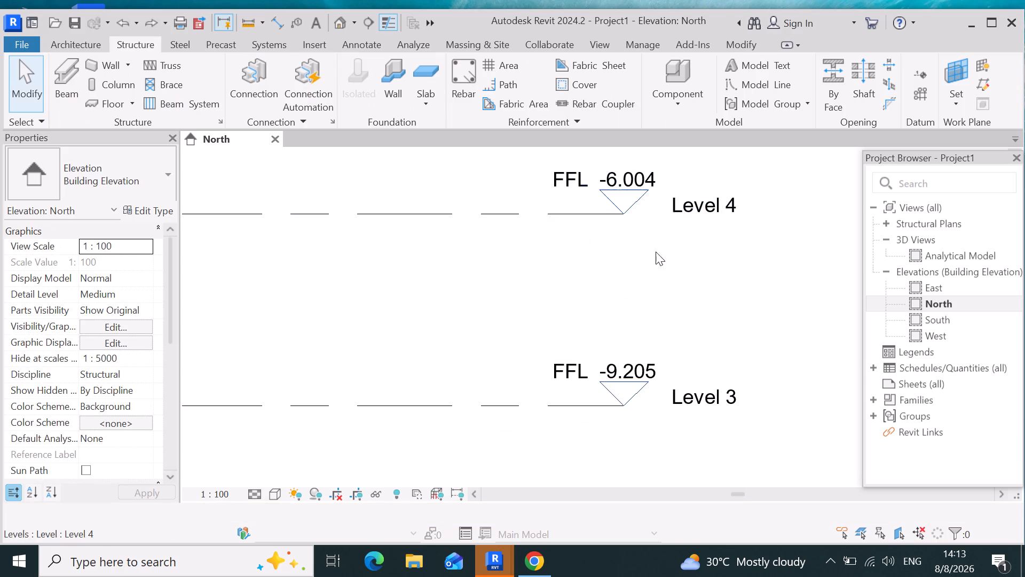
# Change Level 3's level type to 8mm Head.
pyautogui.click(635, 370)
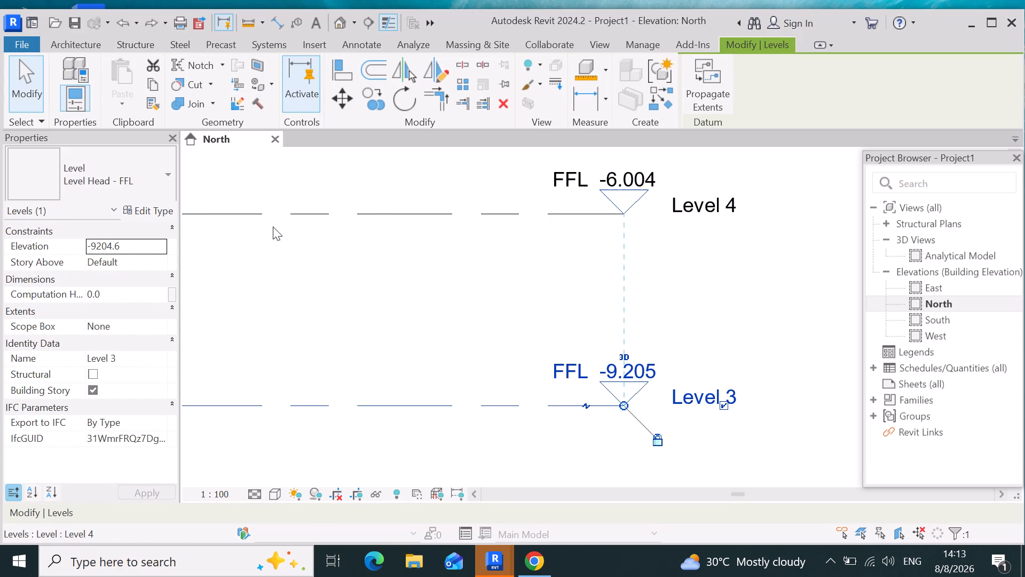
pyautogui.click(173, 174)
pyautogui.click(120, 248)
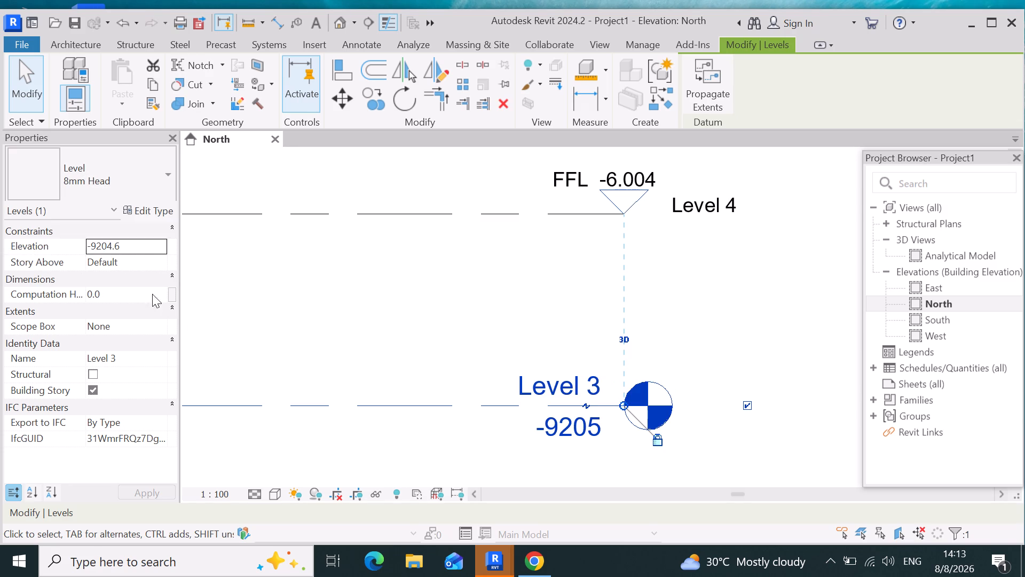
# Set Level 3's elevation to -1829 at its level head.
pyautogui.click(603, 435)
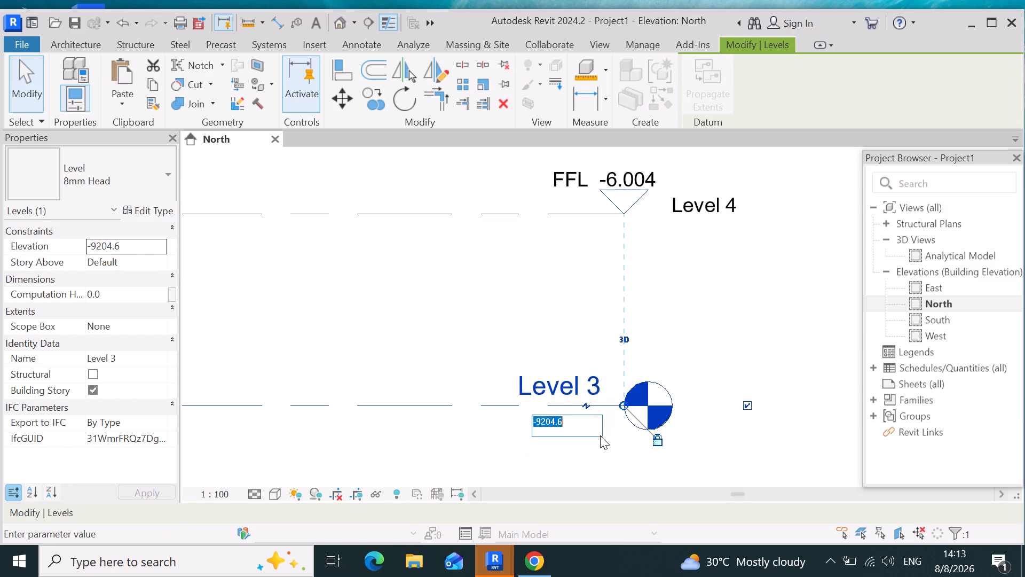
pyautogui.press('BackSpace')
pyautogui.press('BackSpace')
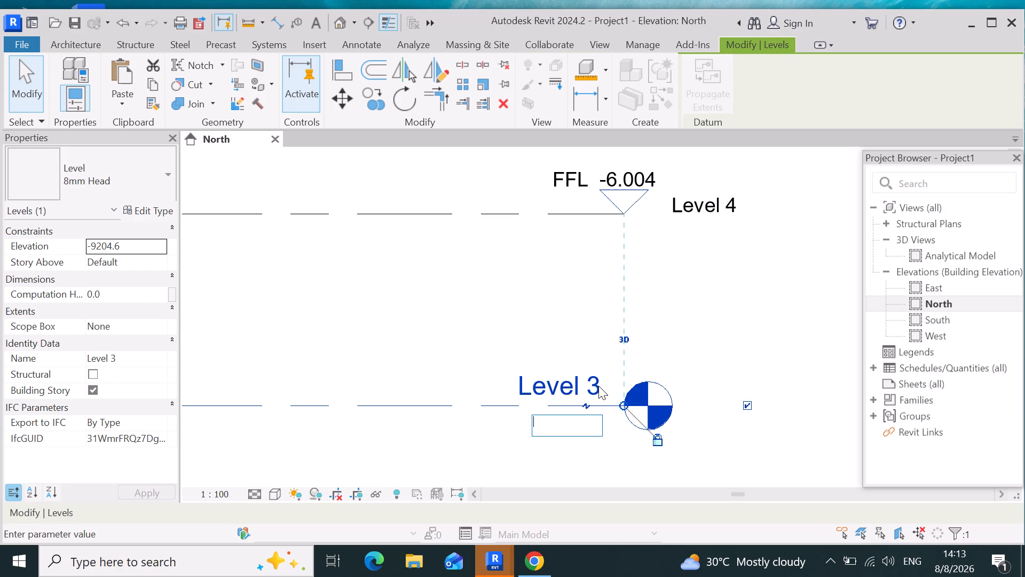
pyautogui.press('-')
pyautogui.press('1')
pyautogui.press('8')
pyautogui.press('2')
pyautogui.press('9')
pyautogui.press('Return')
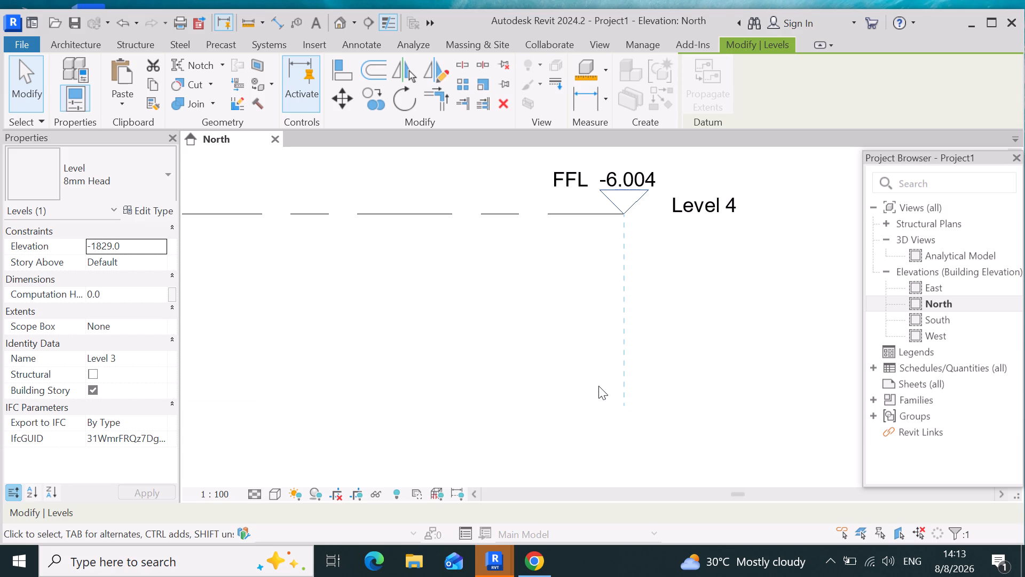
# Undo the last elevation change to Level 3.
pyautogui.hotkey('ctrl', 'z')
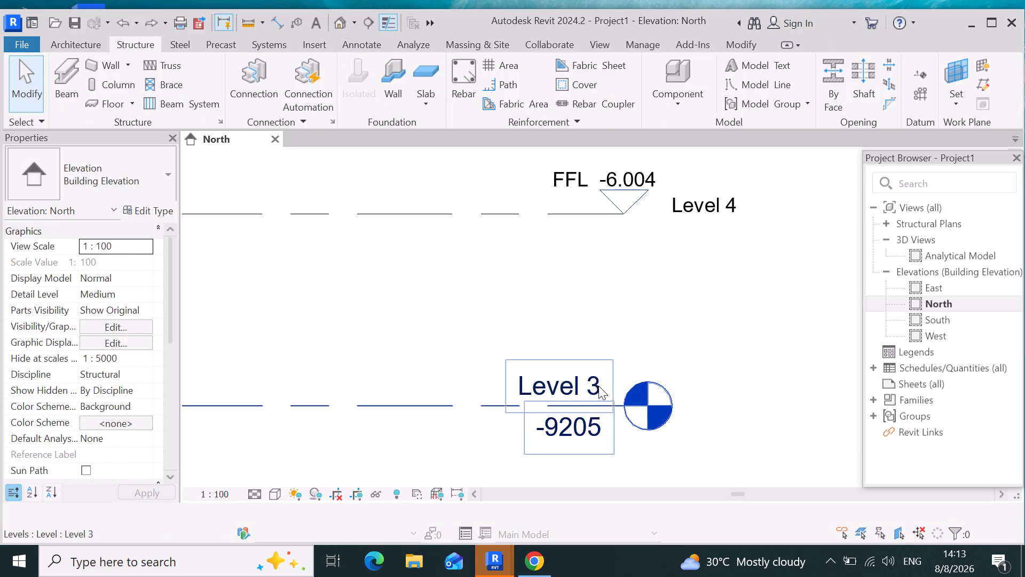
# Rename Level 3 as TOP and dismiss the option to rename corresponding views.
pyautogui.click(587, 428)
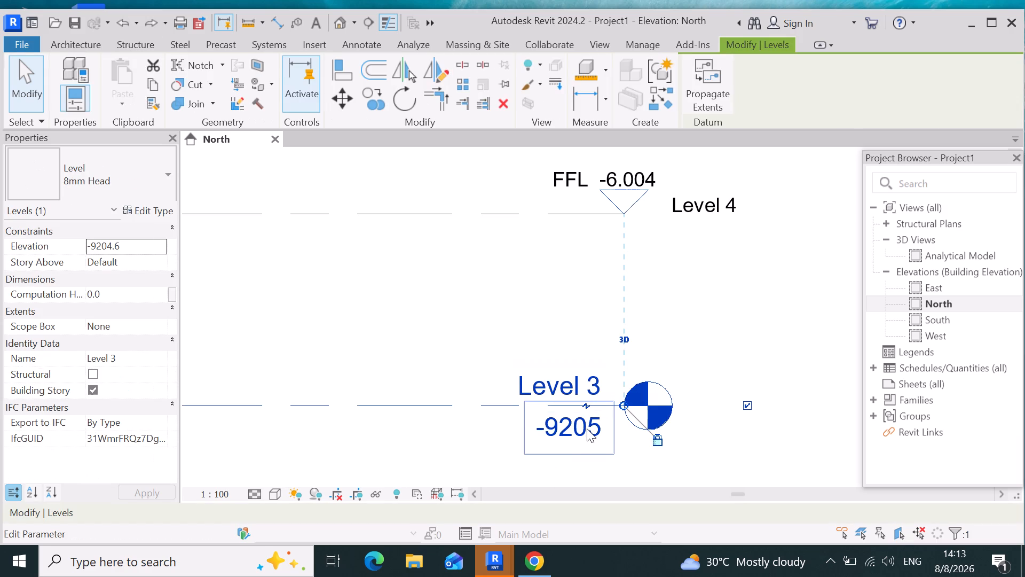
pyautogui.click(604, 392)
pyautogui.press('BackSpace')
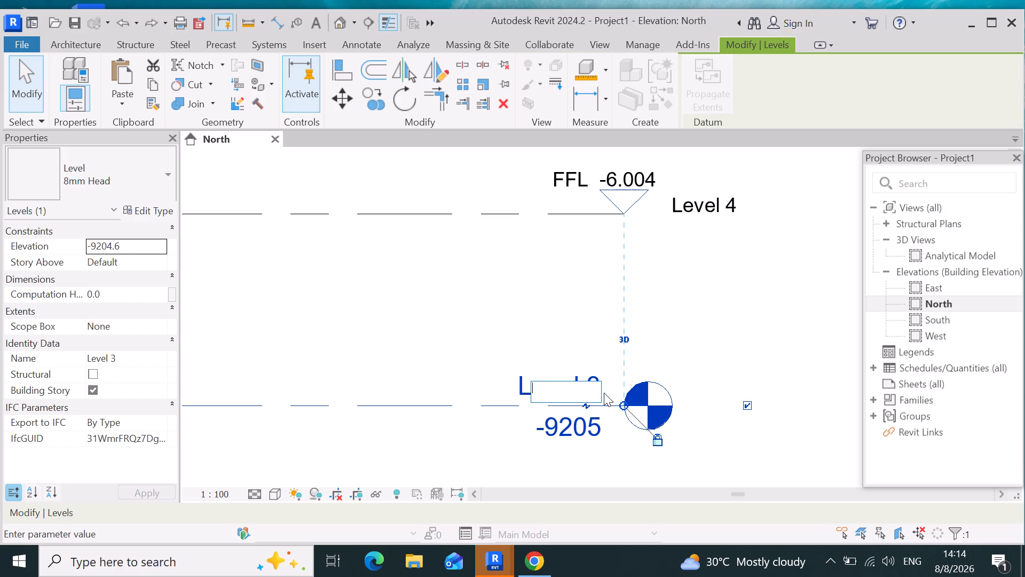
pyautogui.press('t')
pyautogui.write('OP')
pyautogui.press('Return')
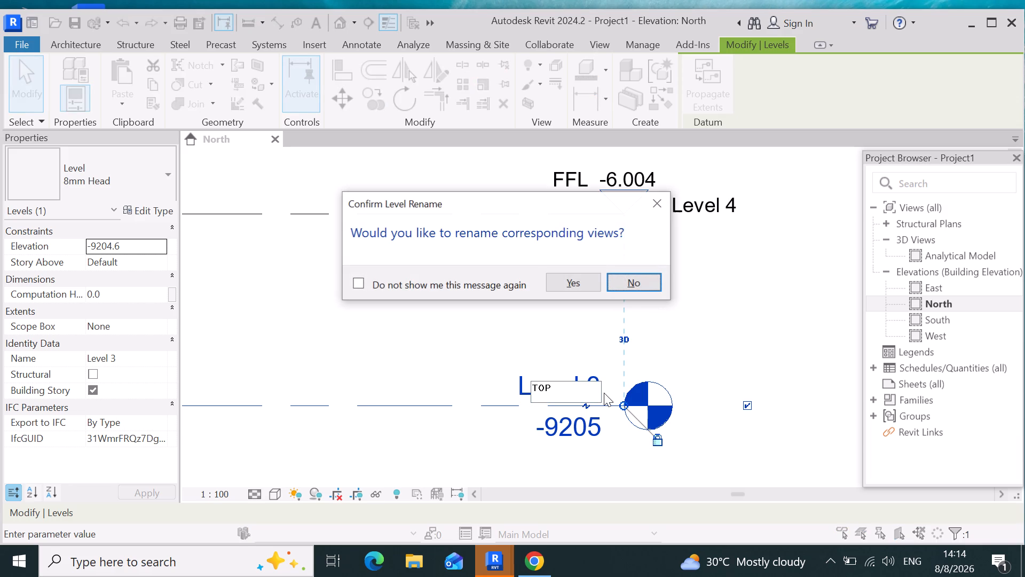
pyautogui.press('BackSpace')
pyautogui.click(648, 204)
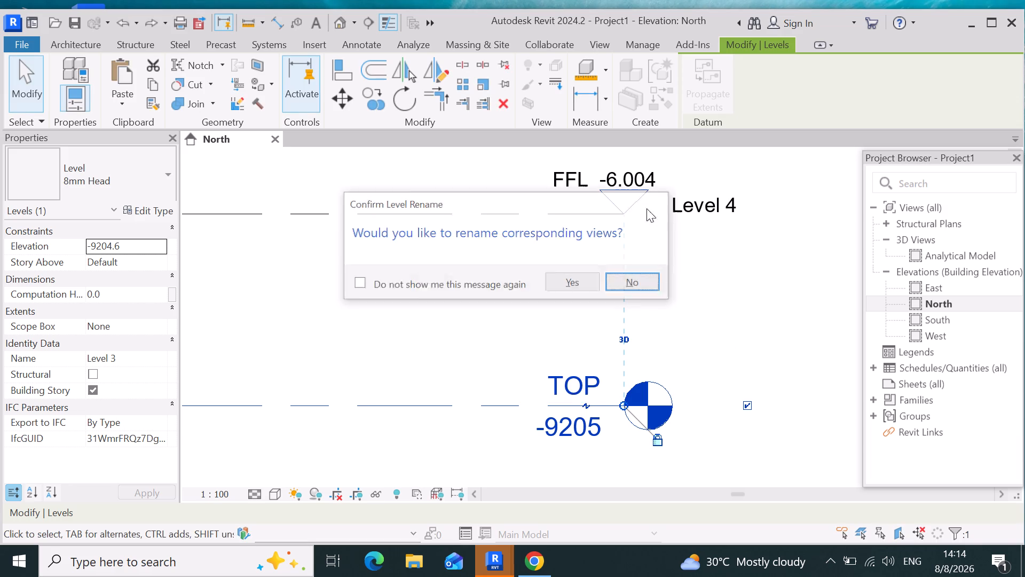
# Rename the level below Level 4 as TOF.
pyautogui.click(588, 376)
pyautogui.click(569, 395)
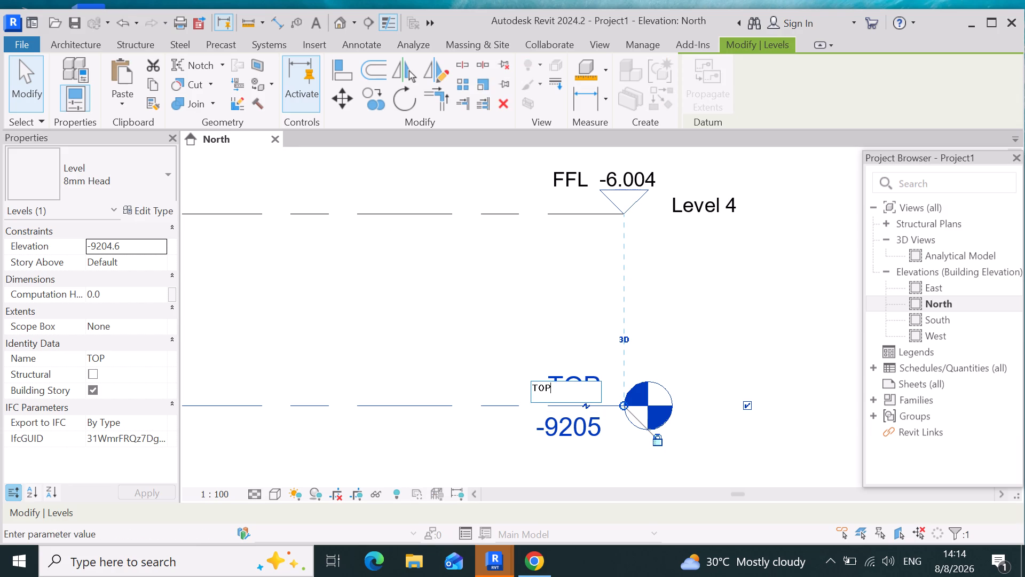
pyautogui.press('BackSpace')
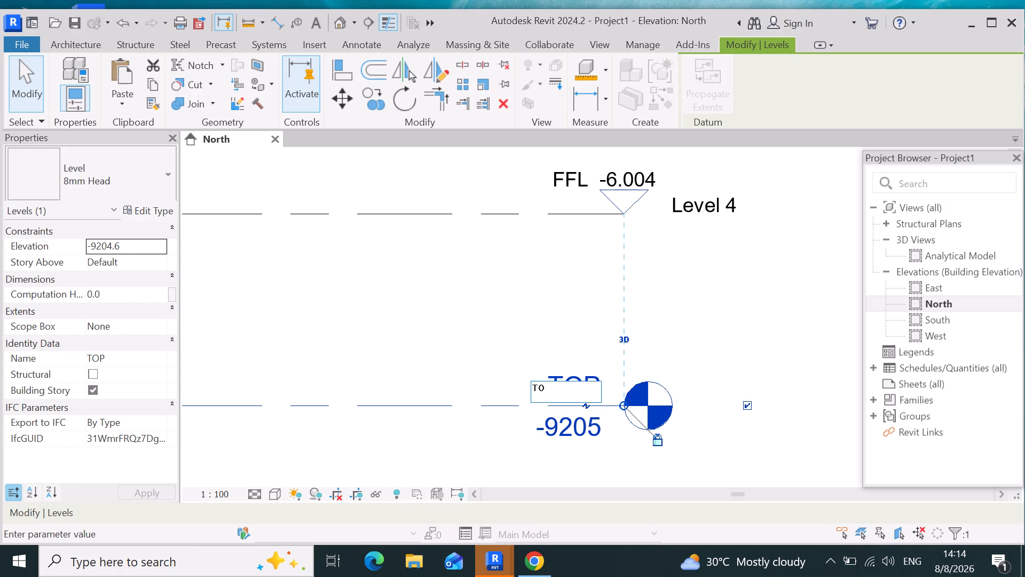
pyautogui.press('f')
pyautogui.click(565, 398)
pyautogui.click(677, 354)
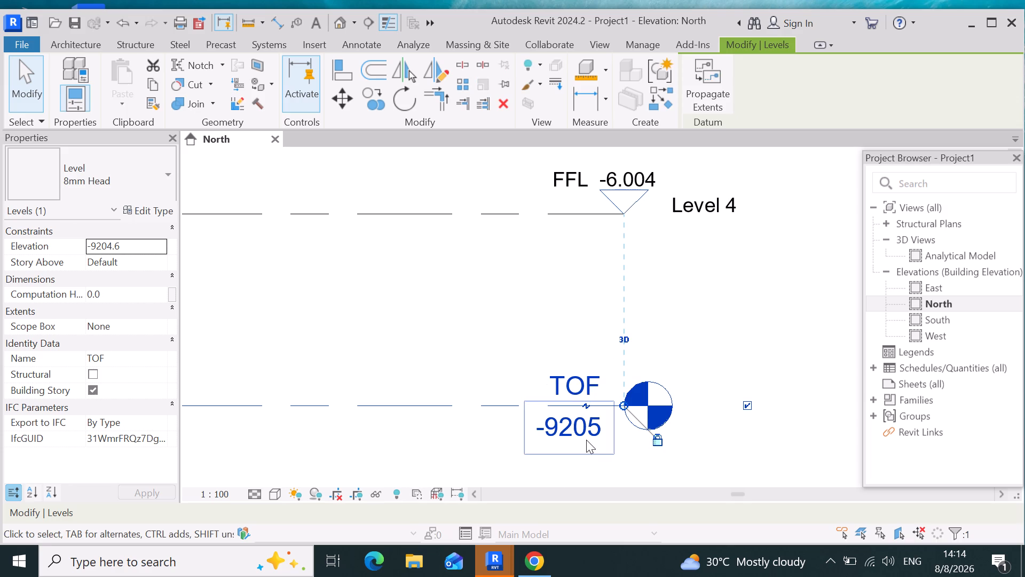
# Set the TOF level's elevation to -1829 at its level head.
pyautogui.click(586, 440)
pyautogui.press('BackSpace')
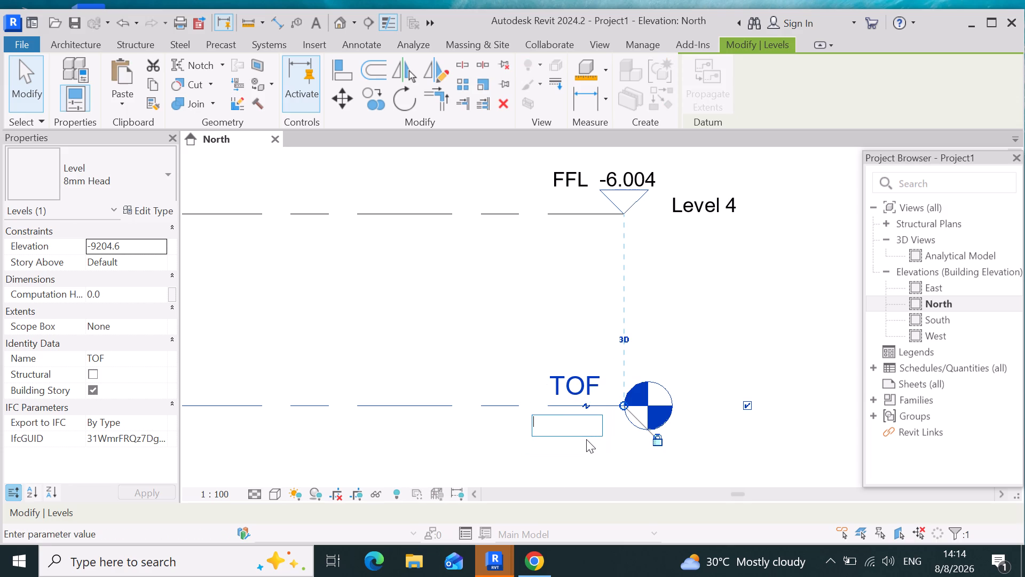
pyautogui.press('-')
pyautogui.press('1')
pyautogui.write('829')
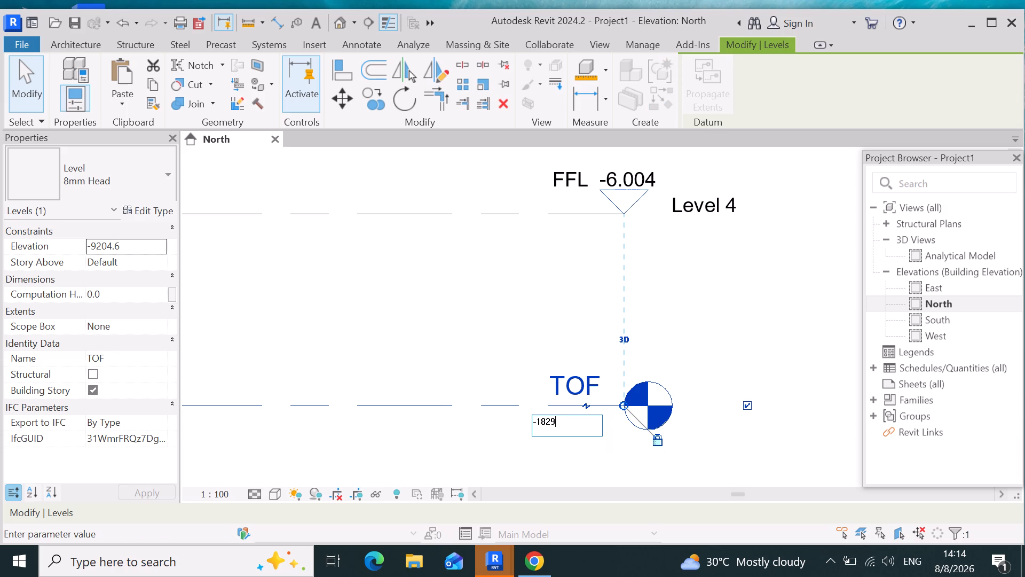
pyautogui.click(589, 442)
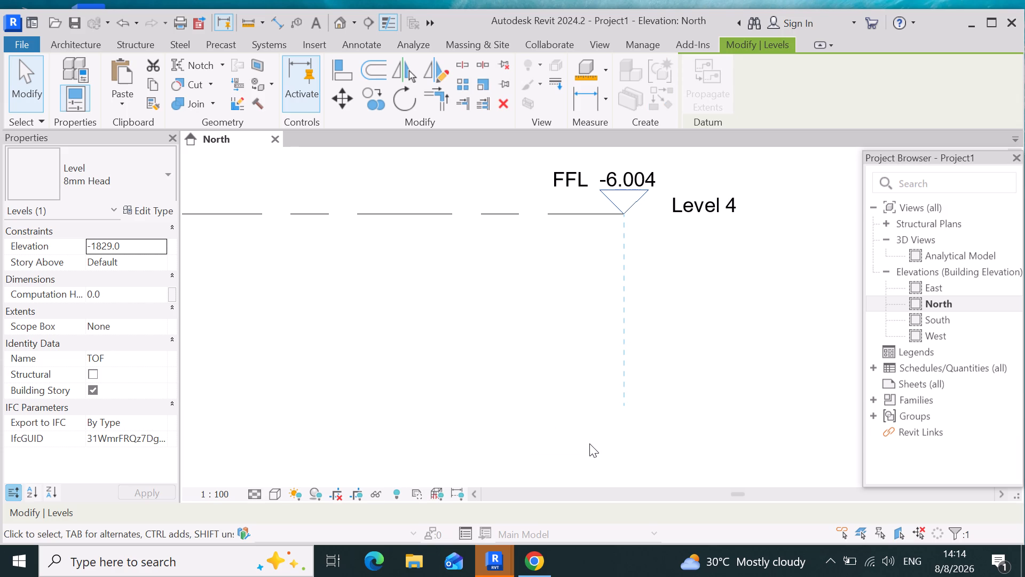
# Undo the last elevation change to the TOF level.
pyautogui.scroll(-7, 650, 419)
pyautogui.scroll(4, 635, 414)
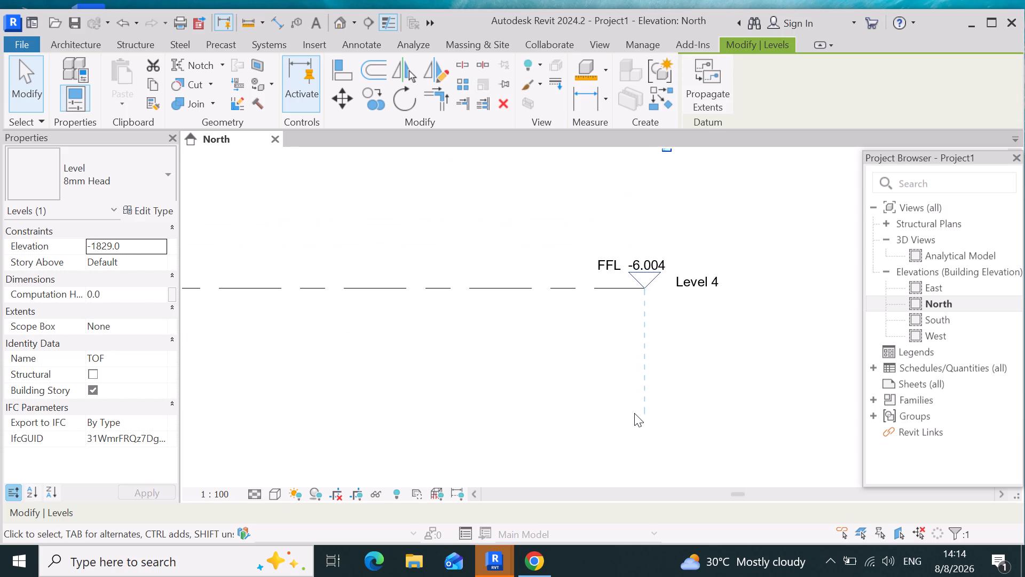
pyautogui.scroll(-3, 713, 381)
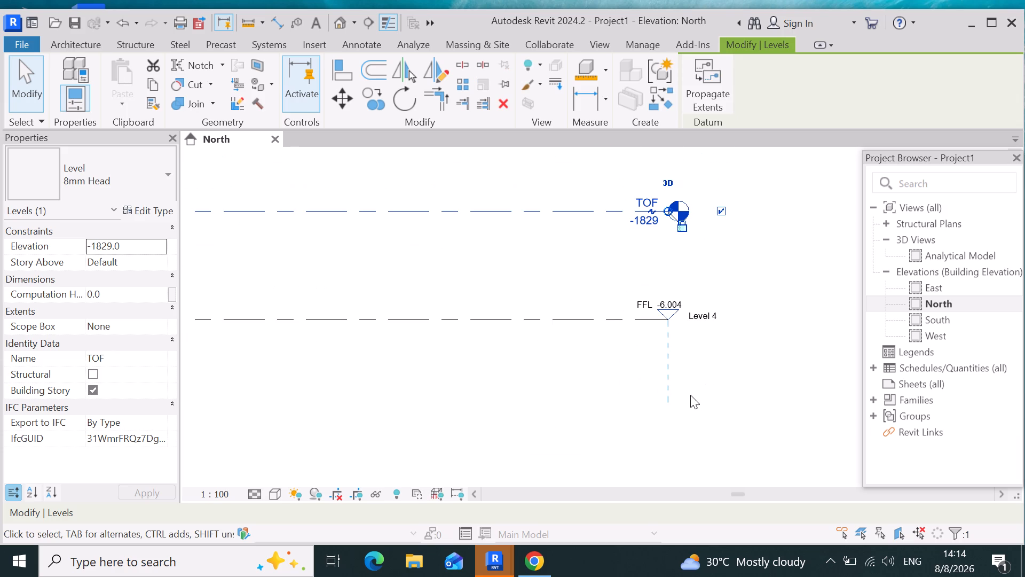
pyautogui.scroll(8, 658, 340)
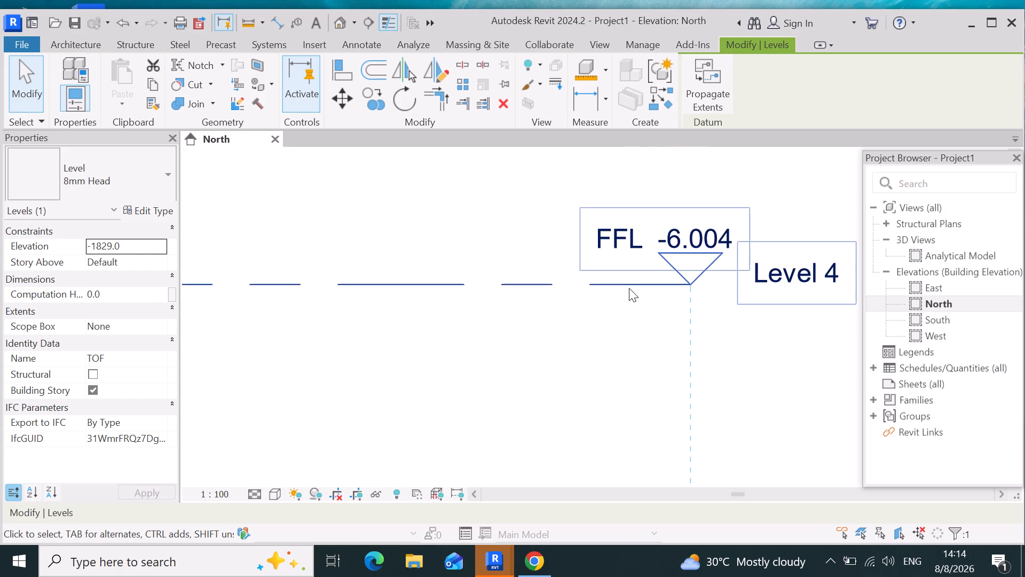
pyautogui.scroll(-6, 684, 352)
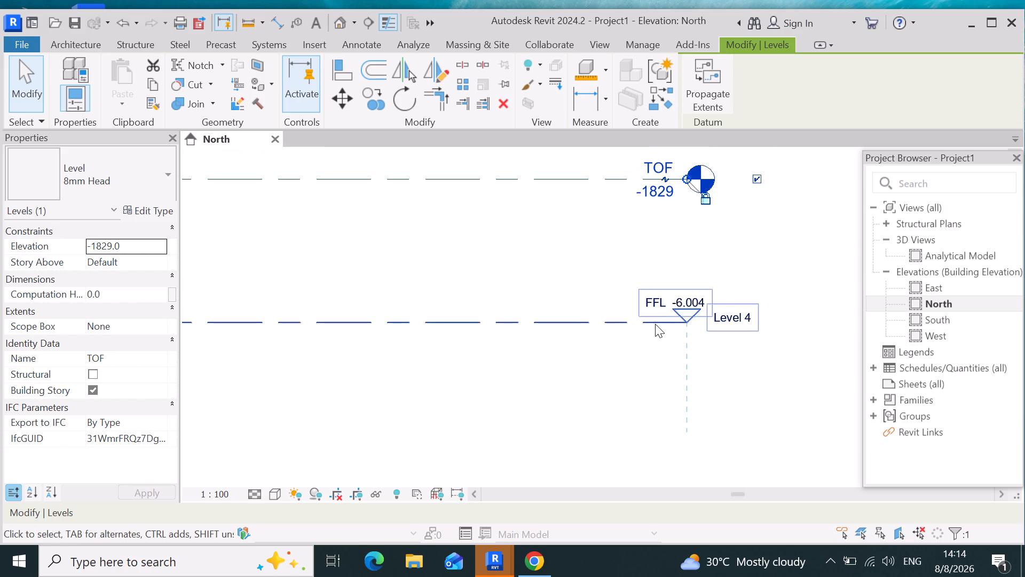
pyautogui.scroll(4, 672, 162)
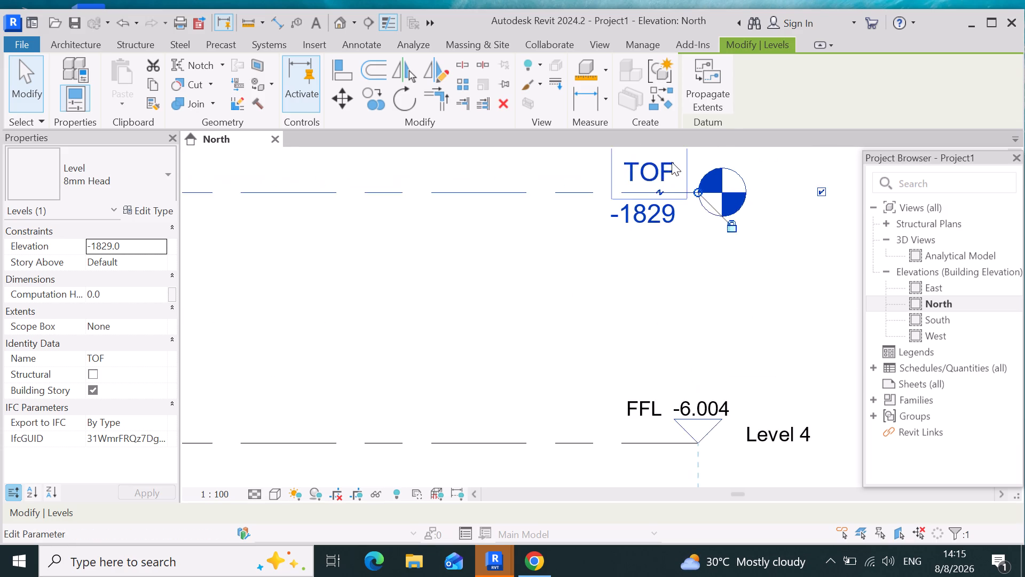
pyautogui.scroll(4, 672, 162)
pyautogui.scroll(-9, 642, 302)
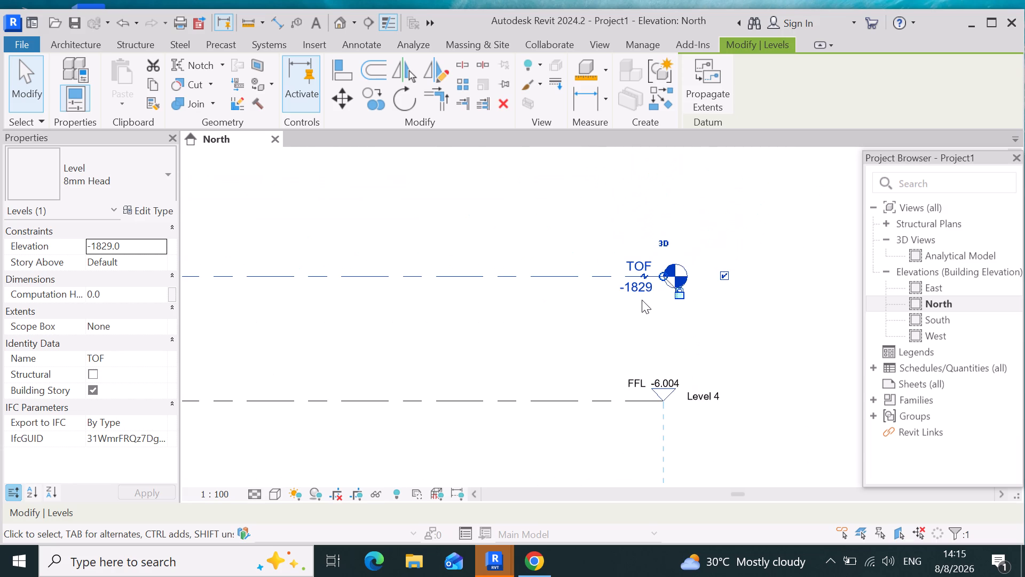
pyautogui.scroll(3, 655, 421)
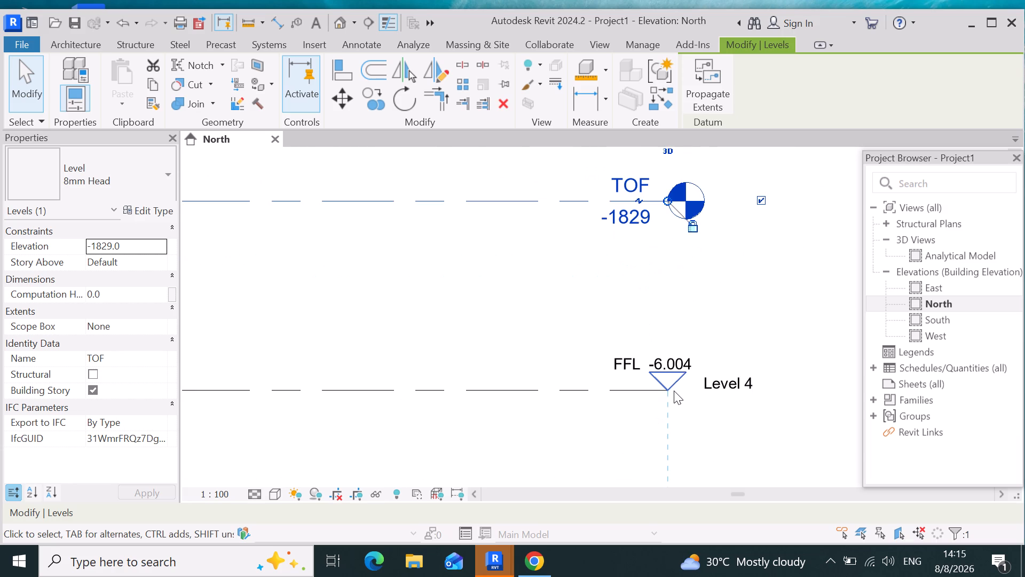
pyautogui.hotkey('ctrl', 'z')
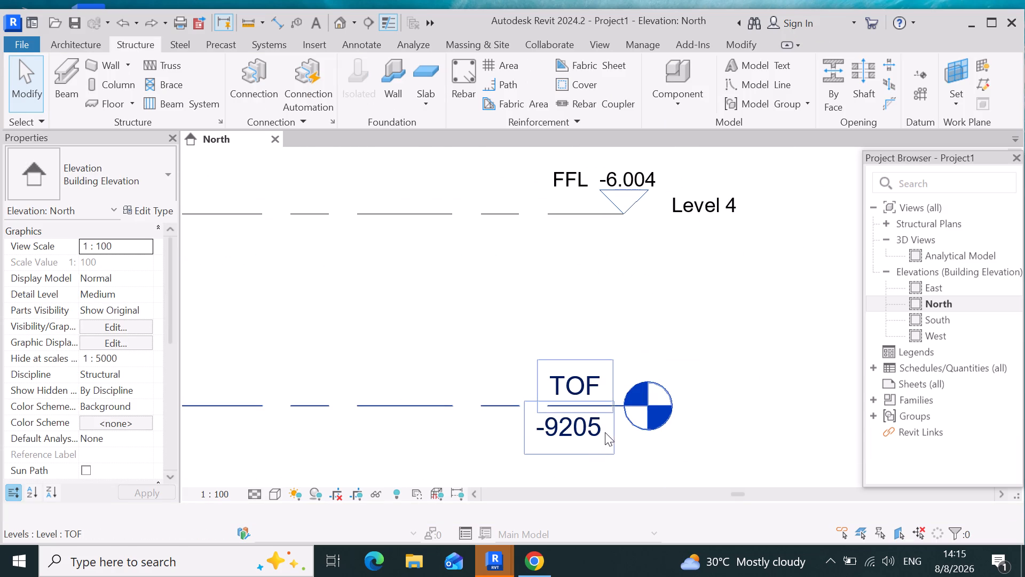
# Rename Level 4 as PL and agree to rename the corresponding views.
pyautogui.click(644, 170)
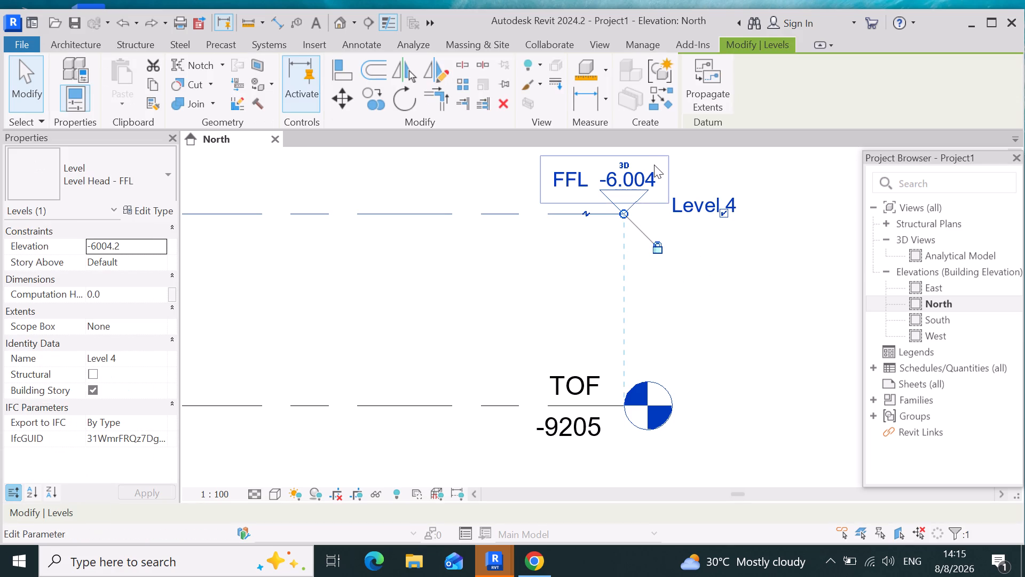
pyautogui.click(656, 176)
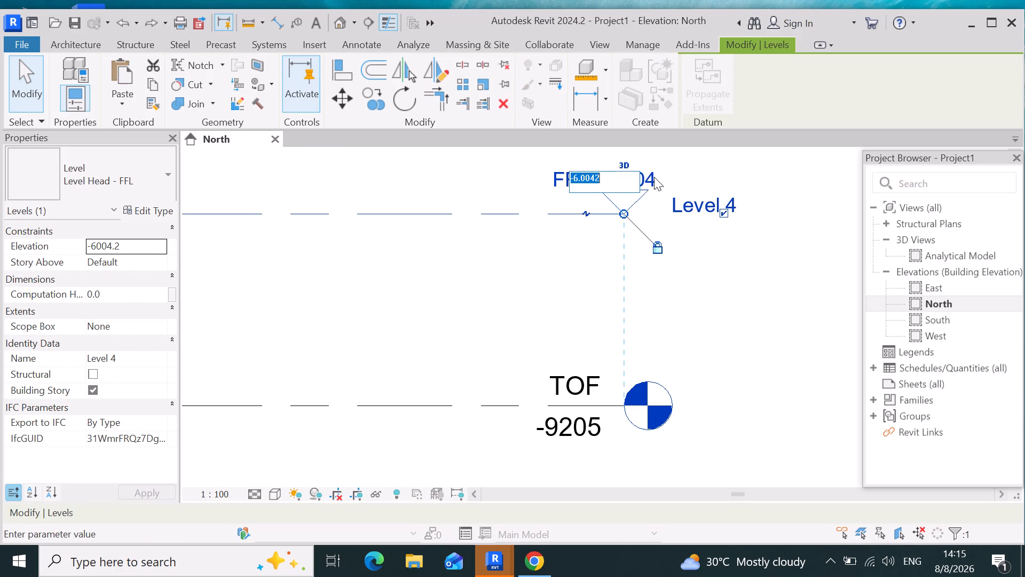
pyautogui.click(712, 214)
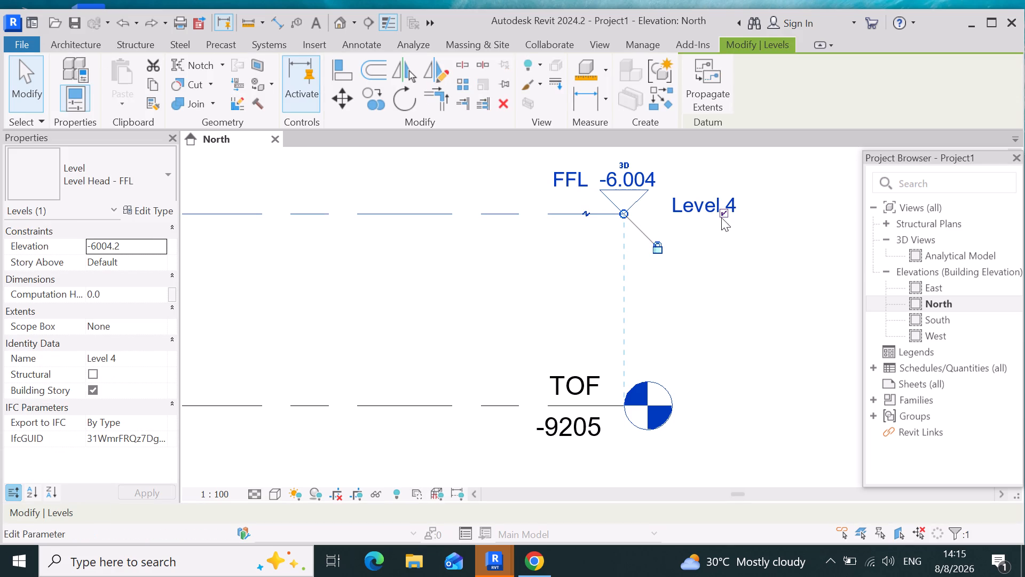
pyautogui.click(738, 203)
pyautogui.press('BackSpace')
pyautogui.press('BackSpace')
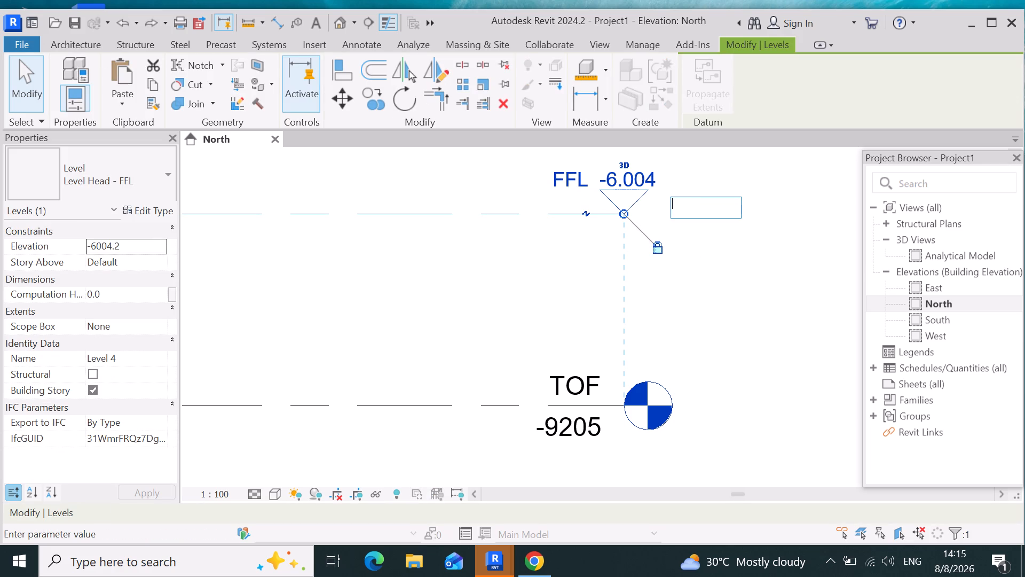
pyautogui.write('PL')
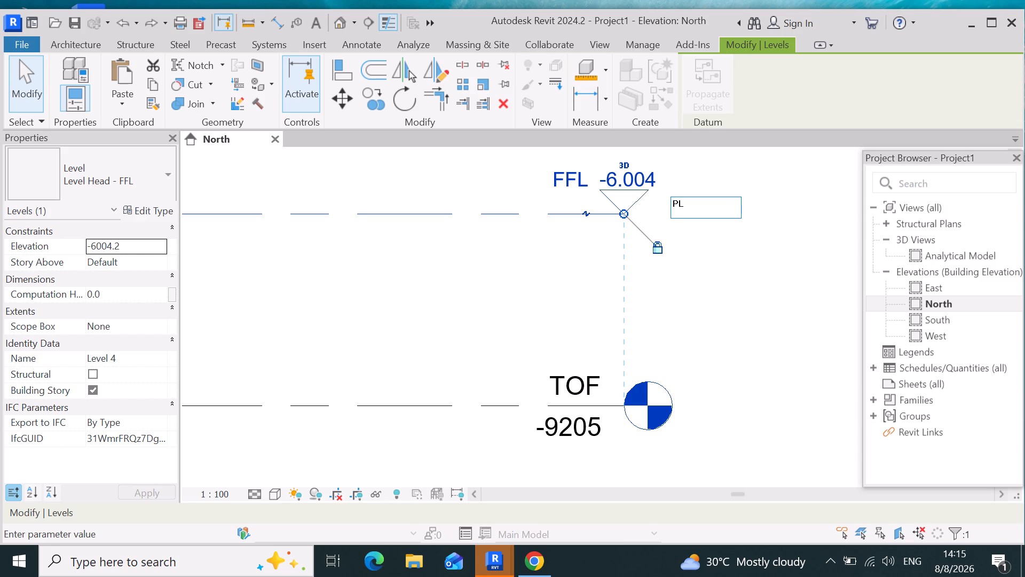
pyautogui.click(736, 208)
pyautogui.click(719, 216)
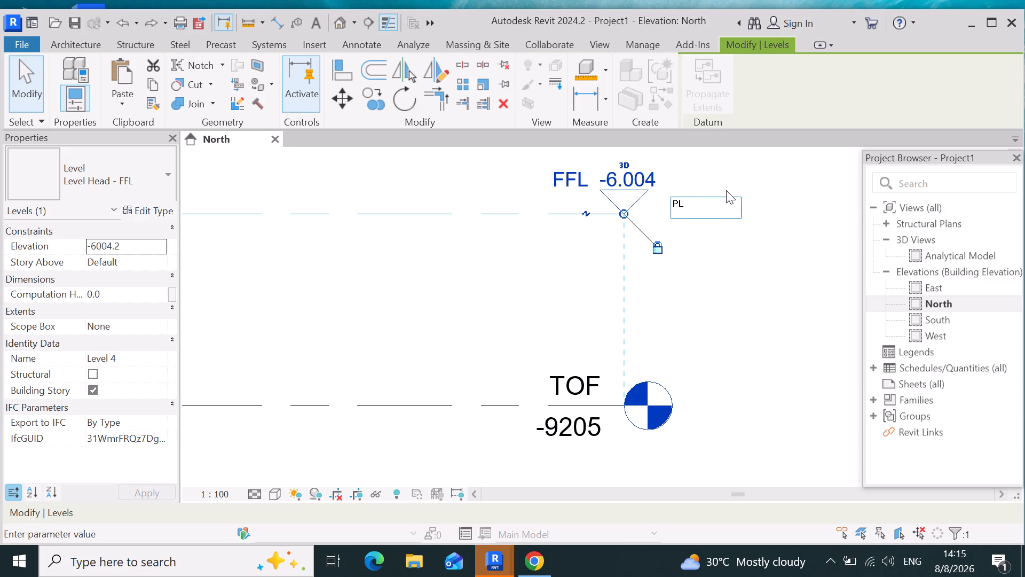
pyautogui.click(726, 197)
pyautogui.click(530, 214)
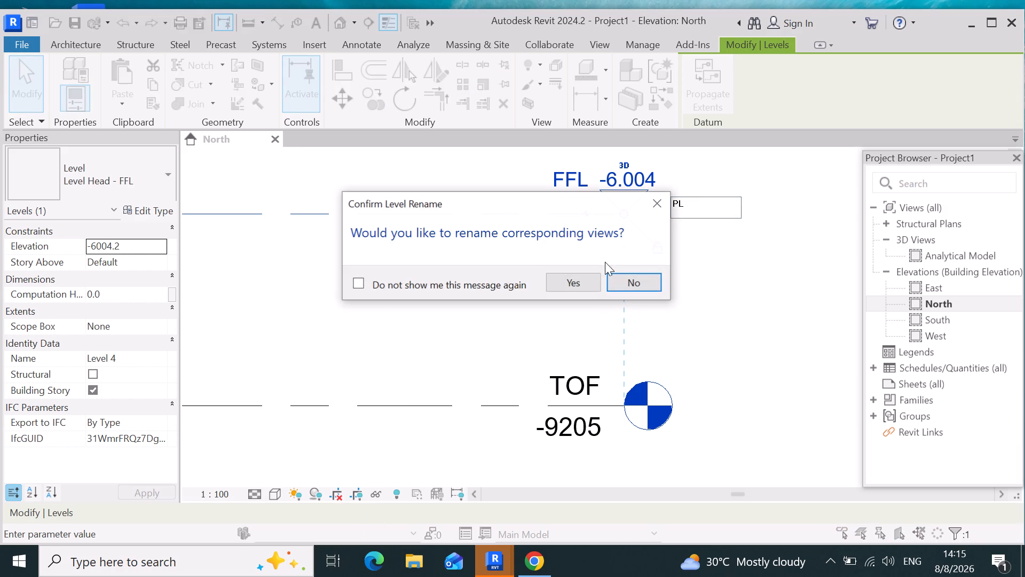
pyautogui.click(580, 282)
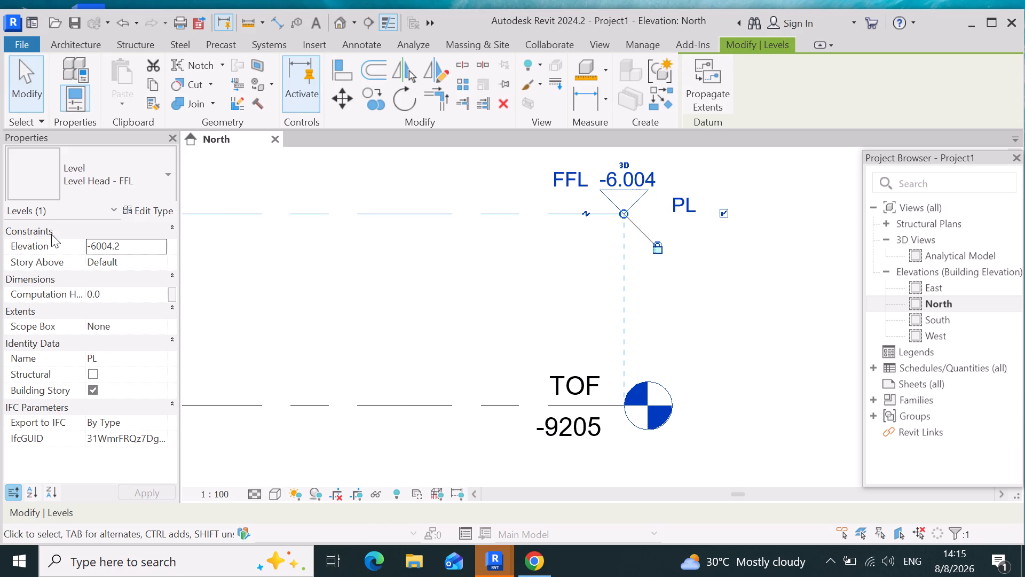
# Change the PL level's type to 8mm Head.
pyautogui.click(167, 178)
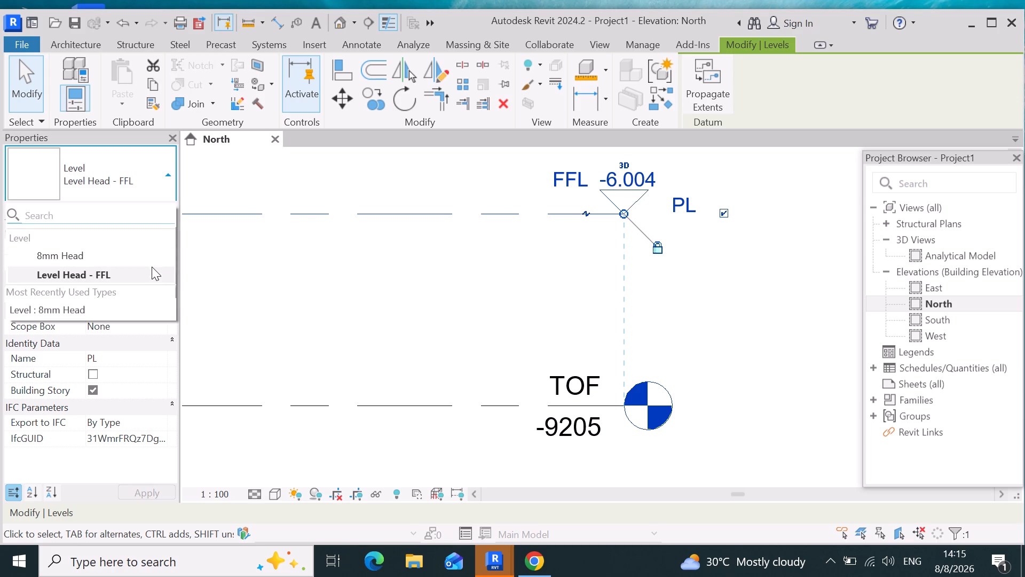
pyautogui.click(151, 249)
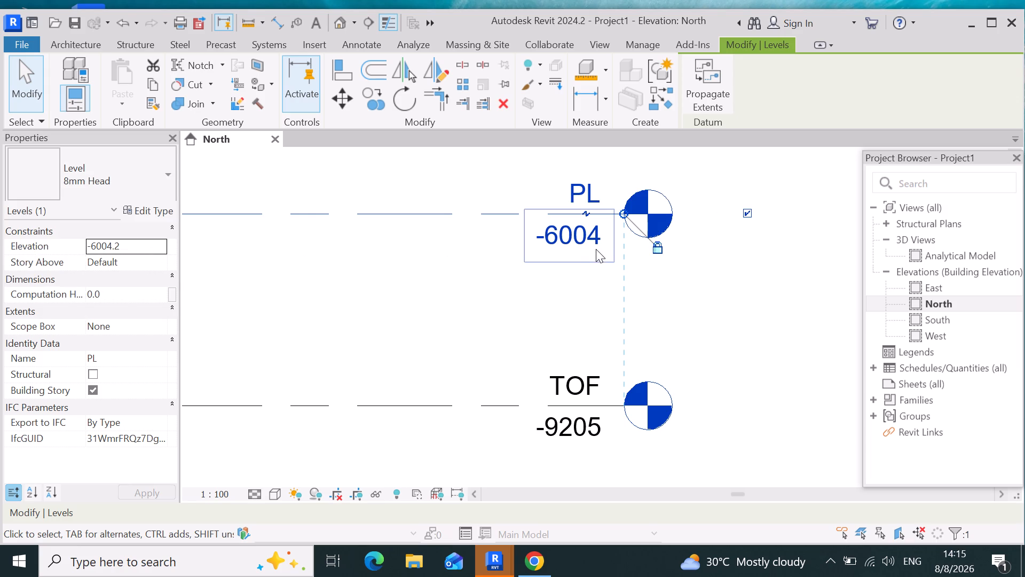
# Set the PL level's elevation to 0 at its level head.
pyautogui.click(598, 249)
pyautogui.press('BackSpace')
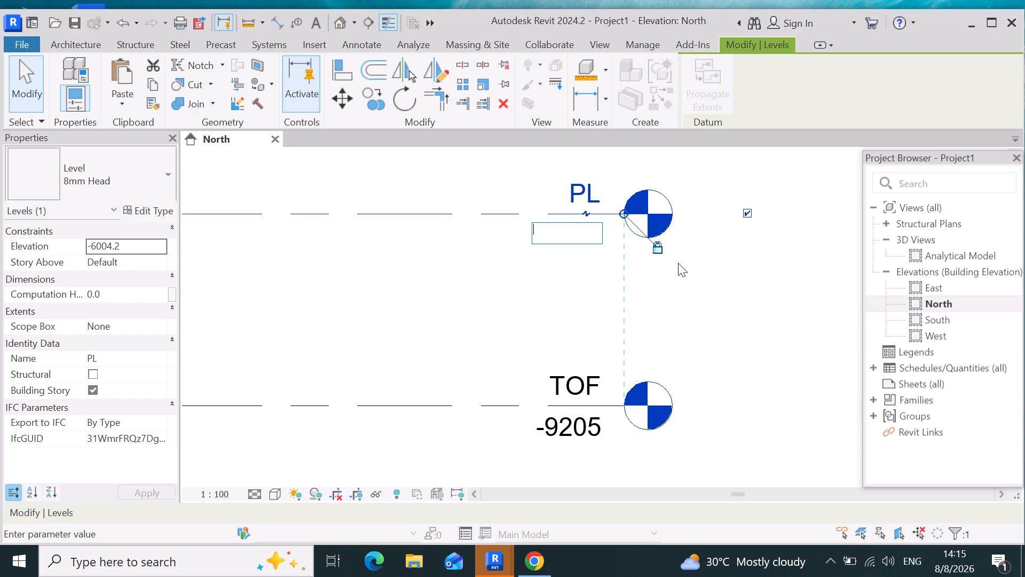
pyautogui.press('0')
pyautogui.press('Return')
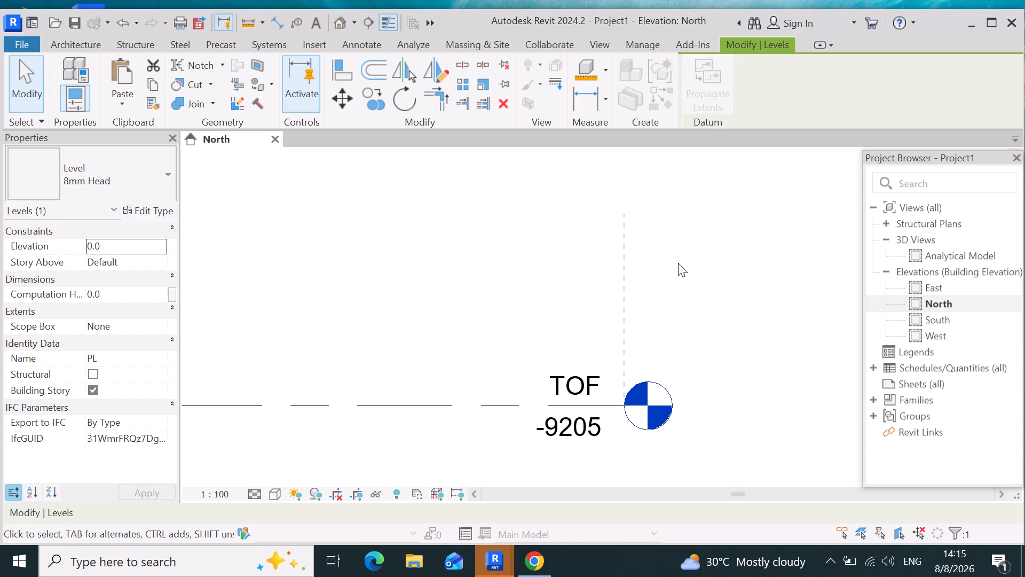
# Set the TOF level's elevation to -1829 at its level head and deselect the level.
pyautogui.scroll(-11, 745, 358)
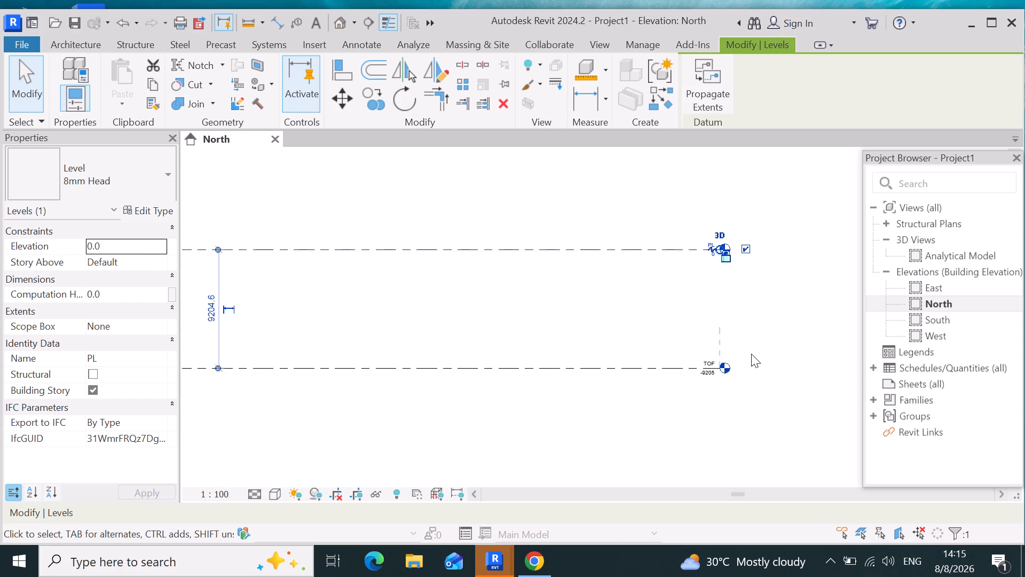
pyautogui.scroll(4, 751, 354)
pyautogui.click(683, 379)
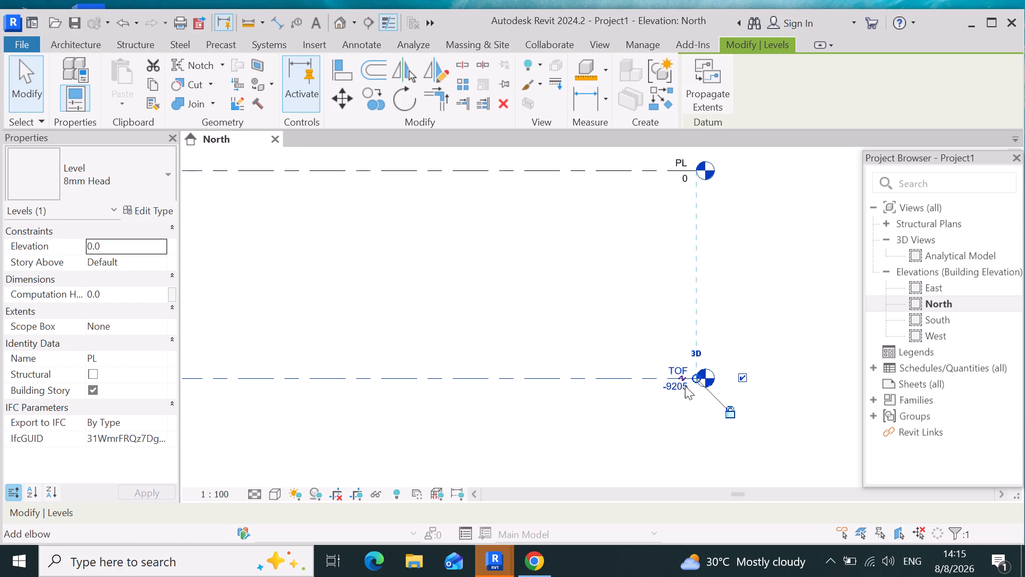
pyautogui.scroll(8, 683, 386)
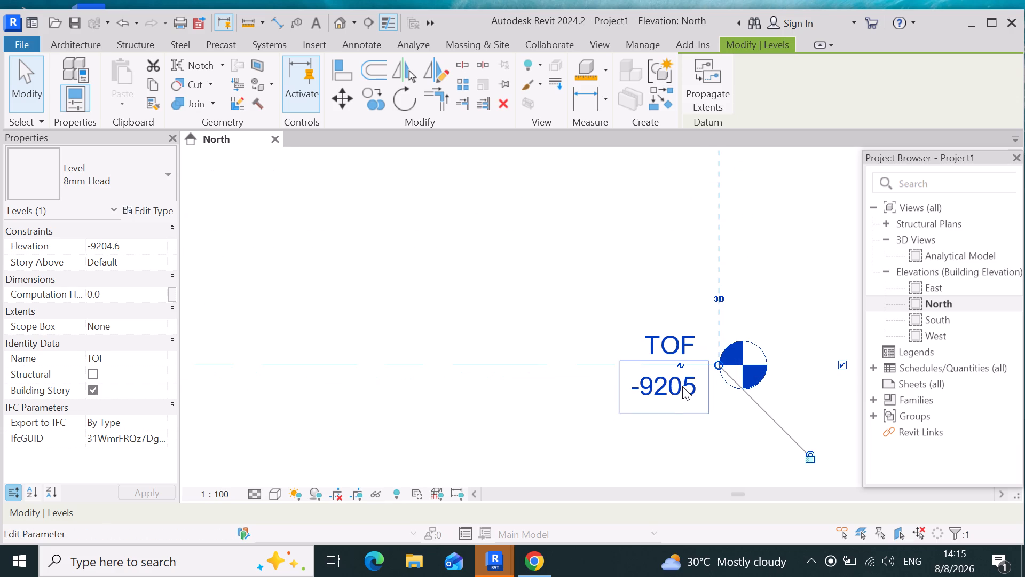
pyautogui.click(698, 396)
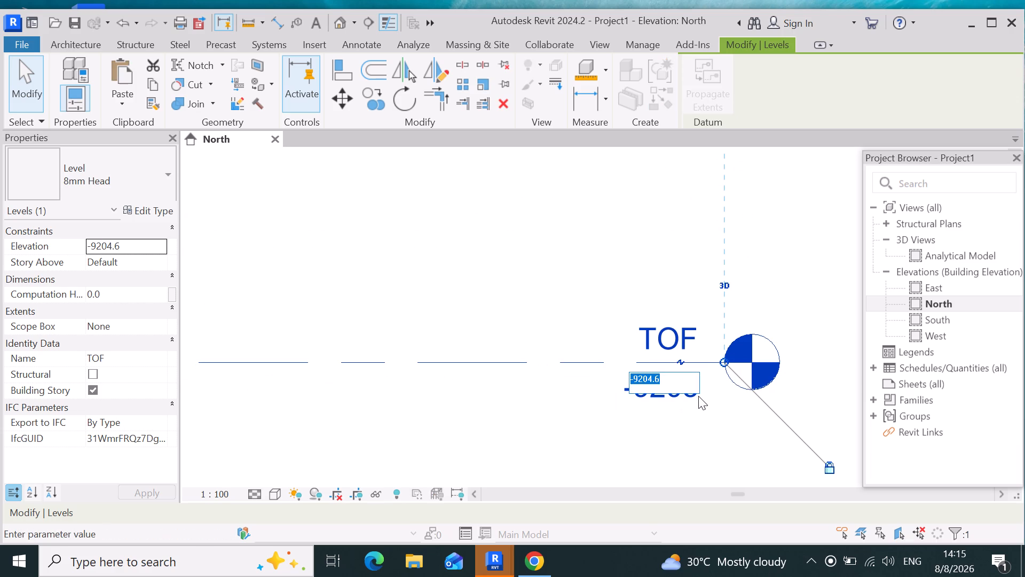
pyautogui.press('BackSpace')
pyautogui.press('-')
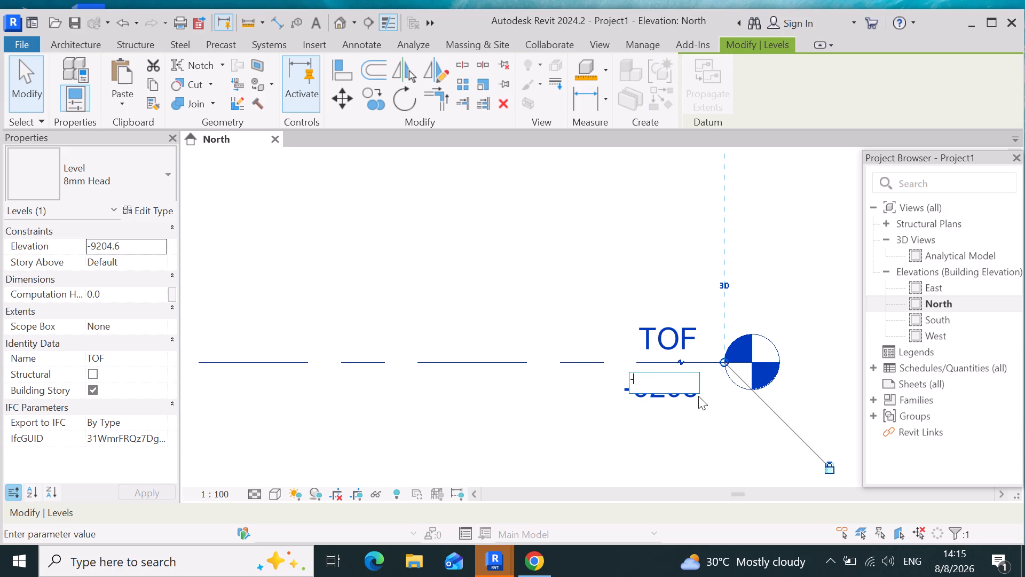
pyautogui.press('1')
pyautogui.write('829')
pyautogui.press('Return')
pyautogui.scroll(-9, 727, 459)
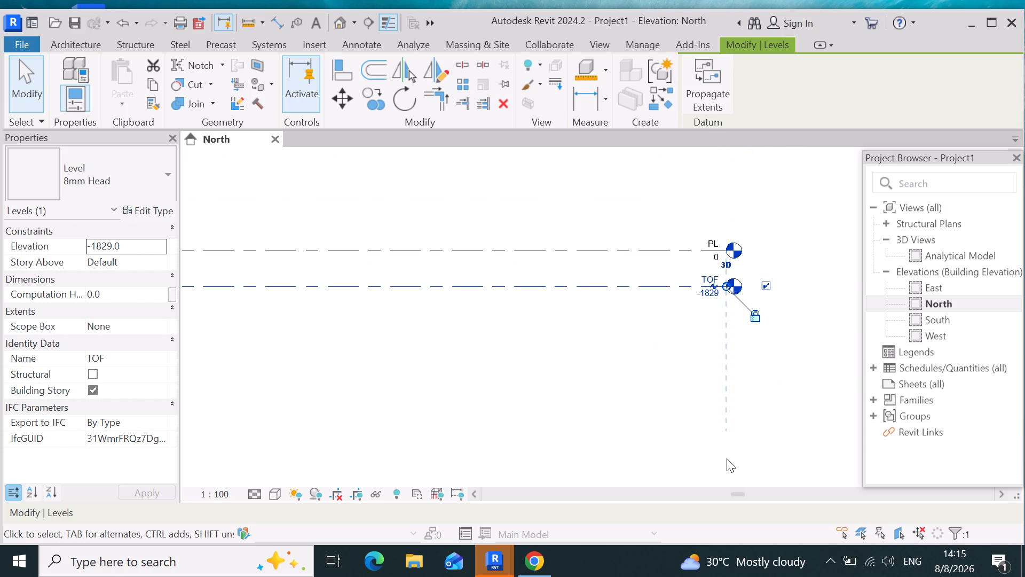
pyautogui.scroll(4, 719, 243)
pyautogui.scroll(5, 727, 328)
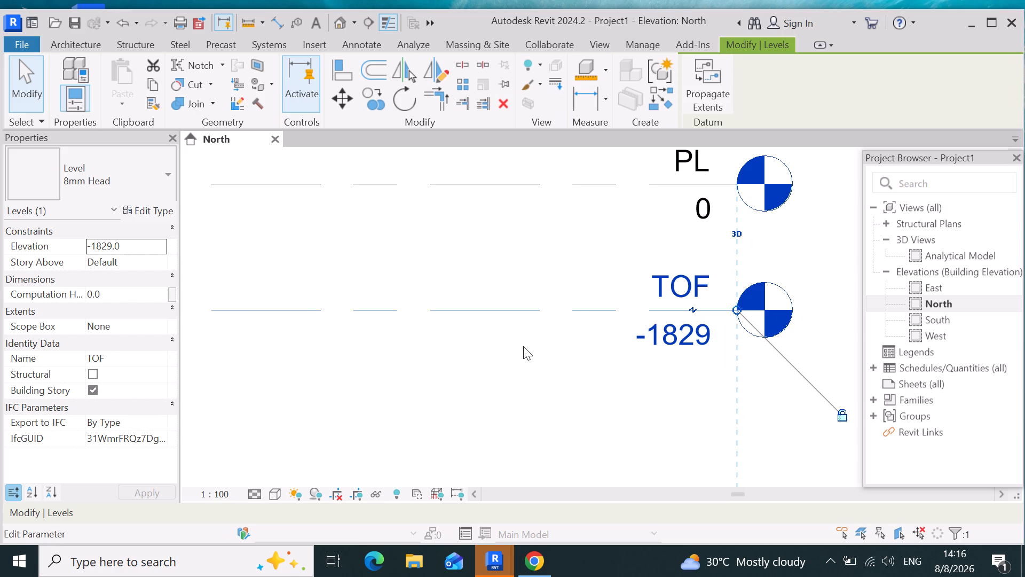
pyautogui.scroll(-3, 523, 346)
pyautogui.click(603, 440)
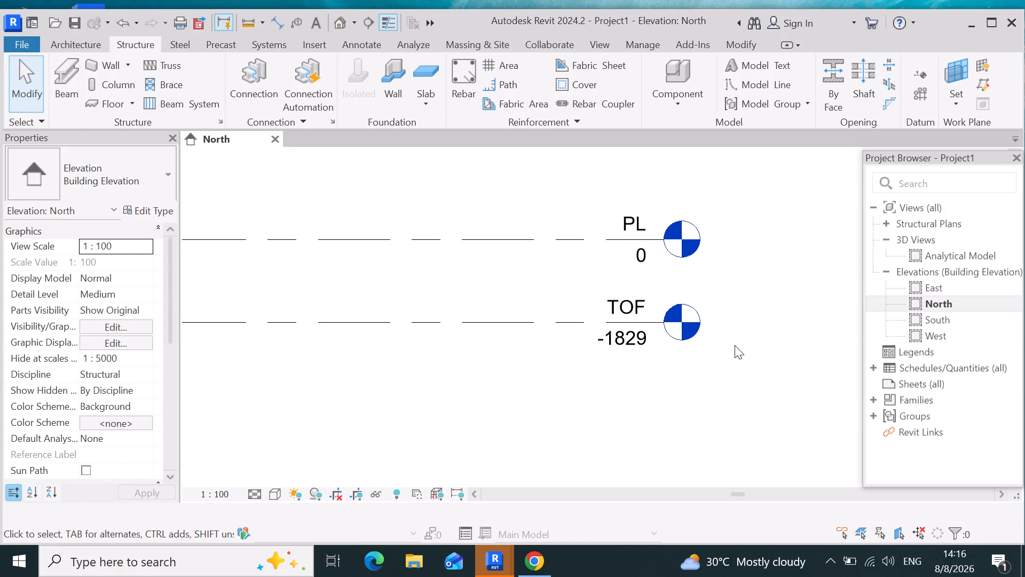
# Expand the Structural Plans branch of the Project Browser to see its plan views.
pyautogui.scroll(3, 735, 345)
pyautogui.scroll(-4, 739, 343)
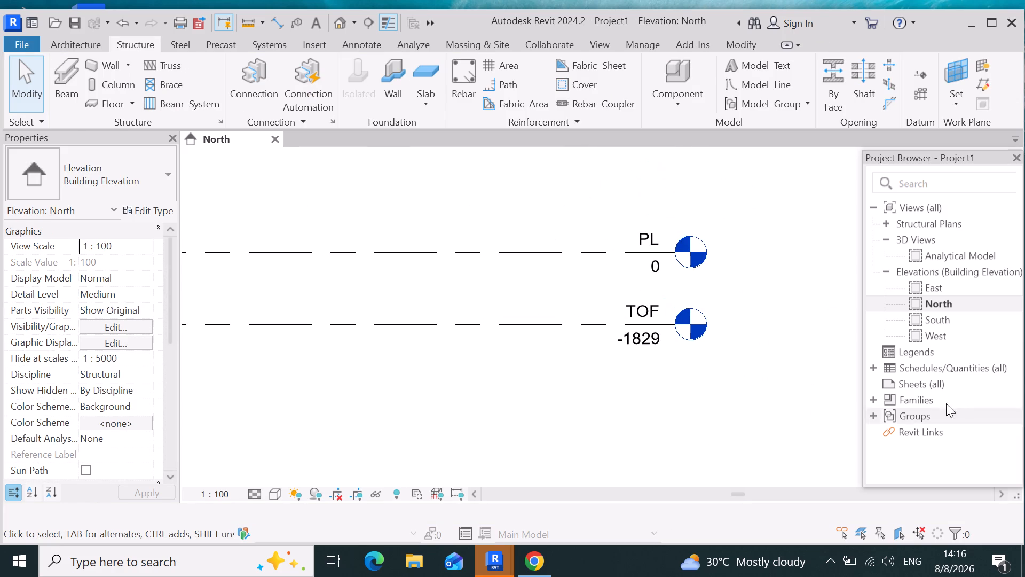
pyautogui.scroll(3, 963, 337)
pyautogui.click(950, 227)
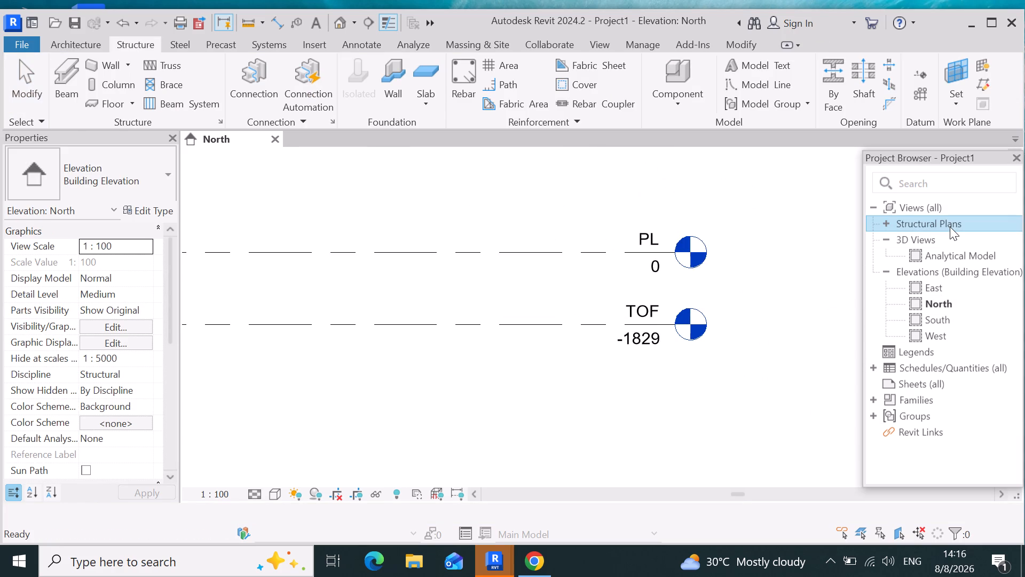
pyautogui.click(951, 227)
pyautogui.doubleClick(940, 225)
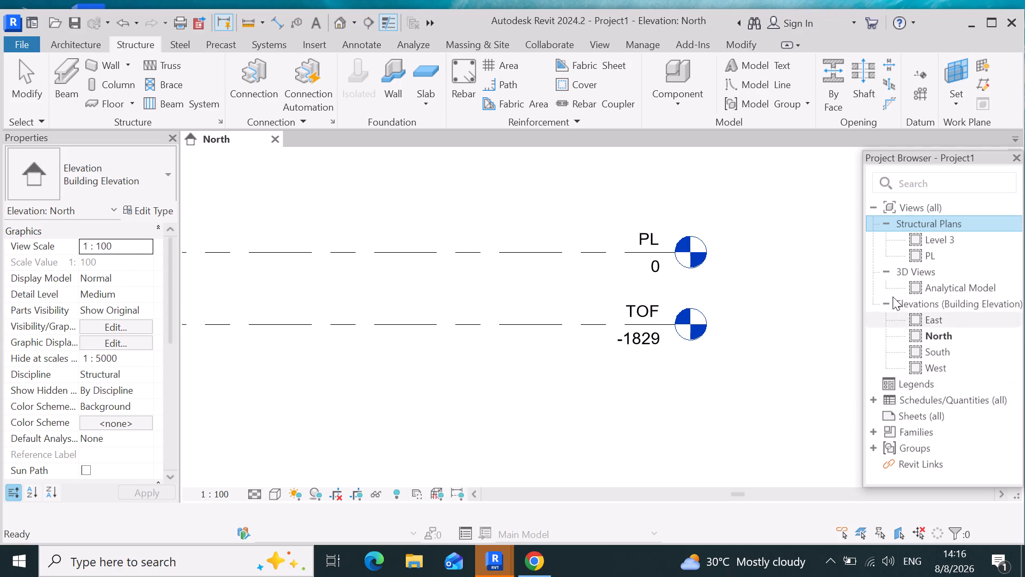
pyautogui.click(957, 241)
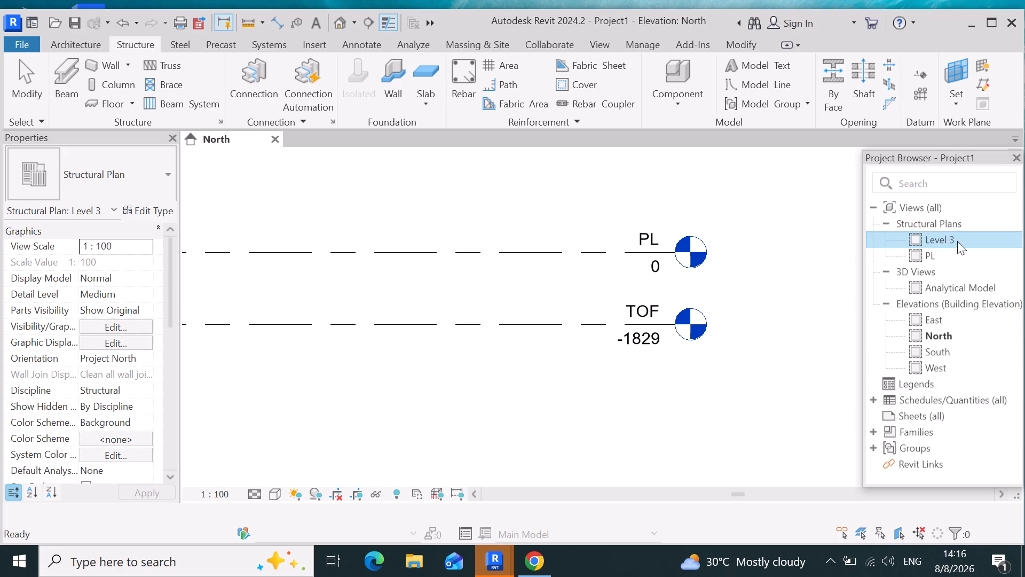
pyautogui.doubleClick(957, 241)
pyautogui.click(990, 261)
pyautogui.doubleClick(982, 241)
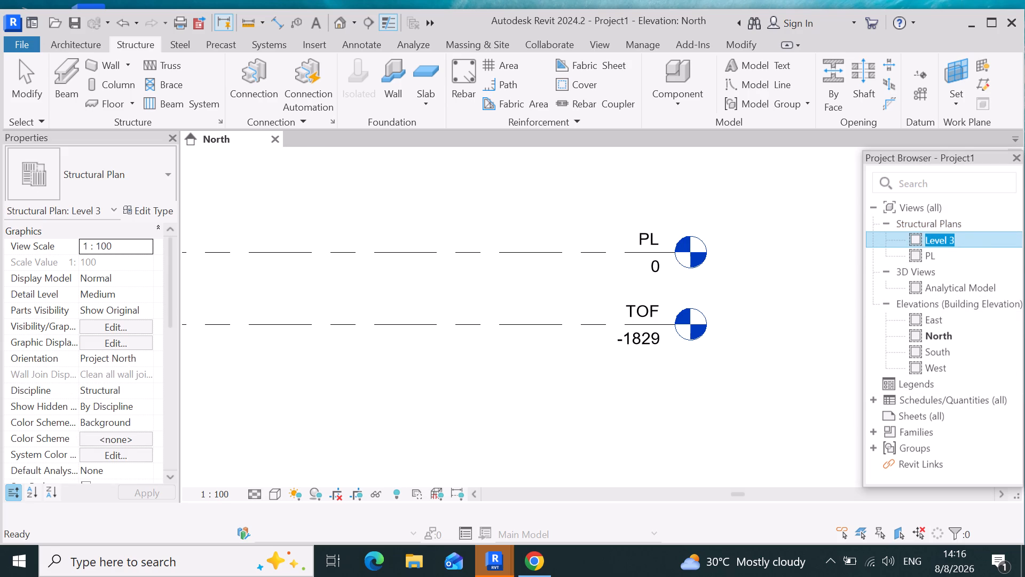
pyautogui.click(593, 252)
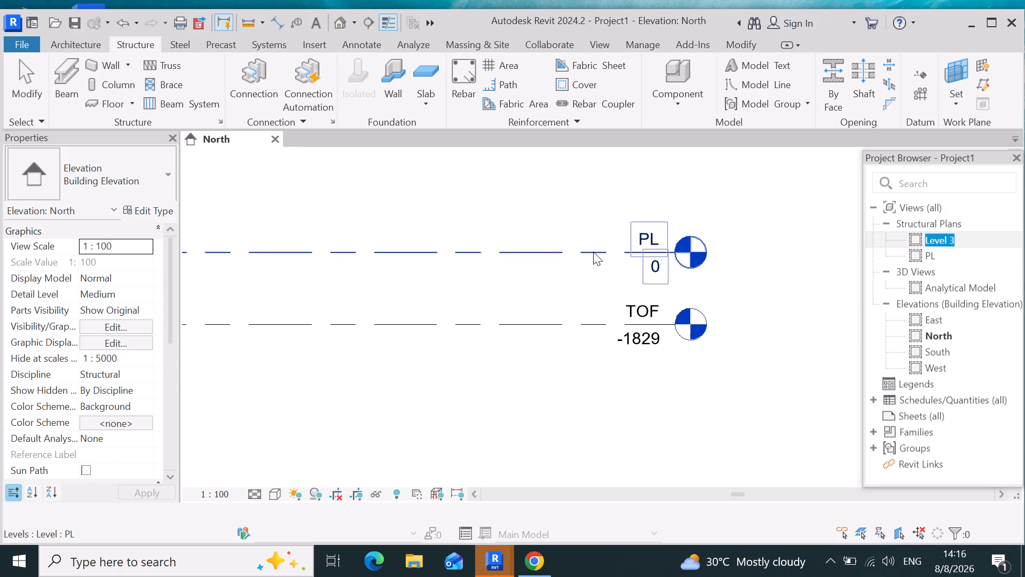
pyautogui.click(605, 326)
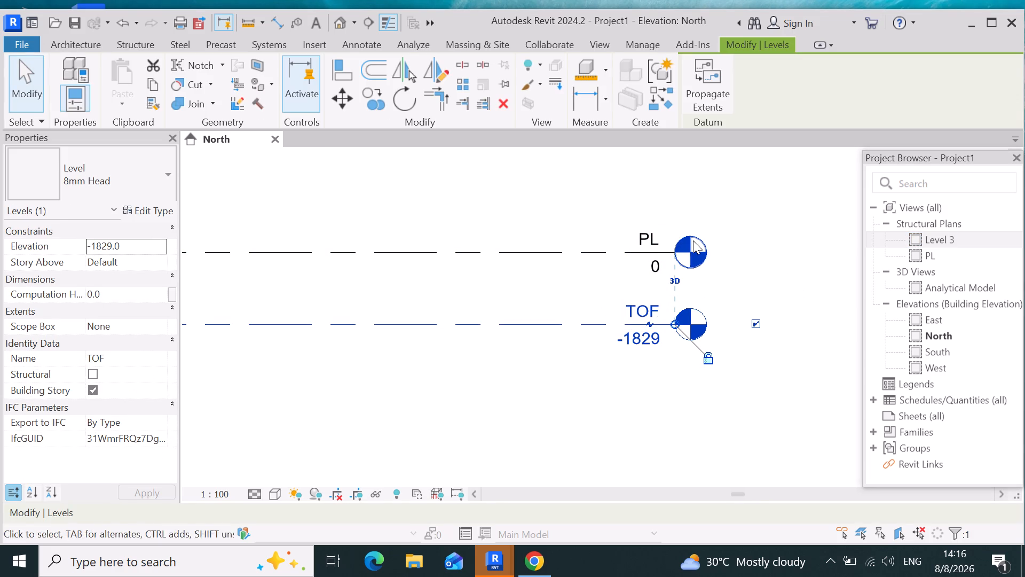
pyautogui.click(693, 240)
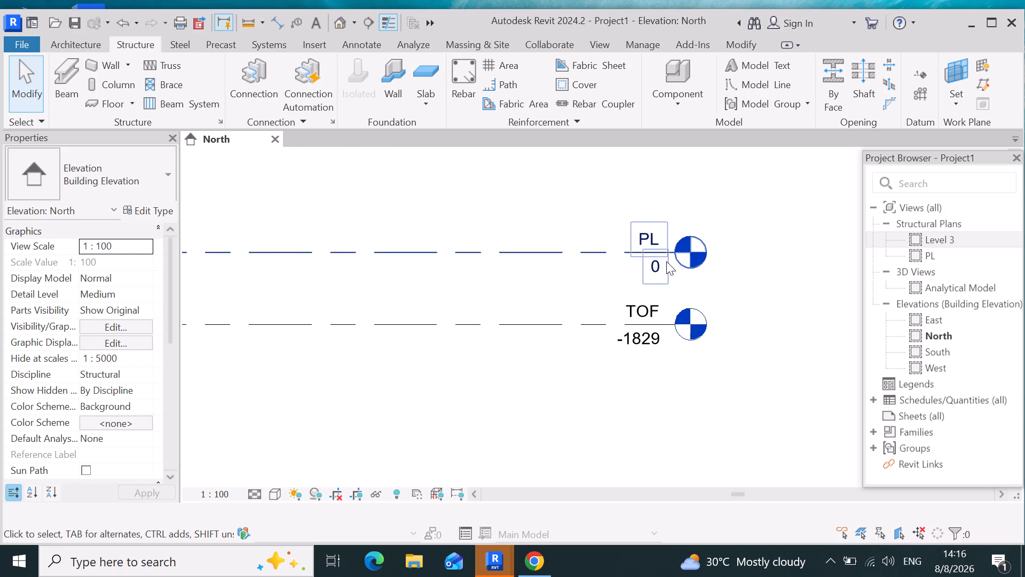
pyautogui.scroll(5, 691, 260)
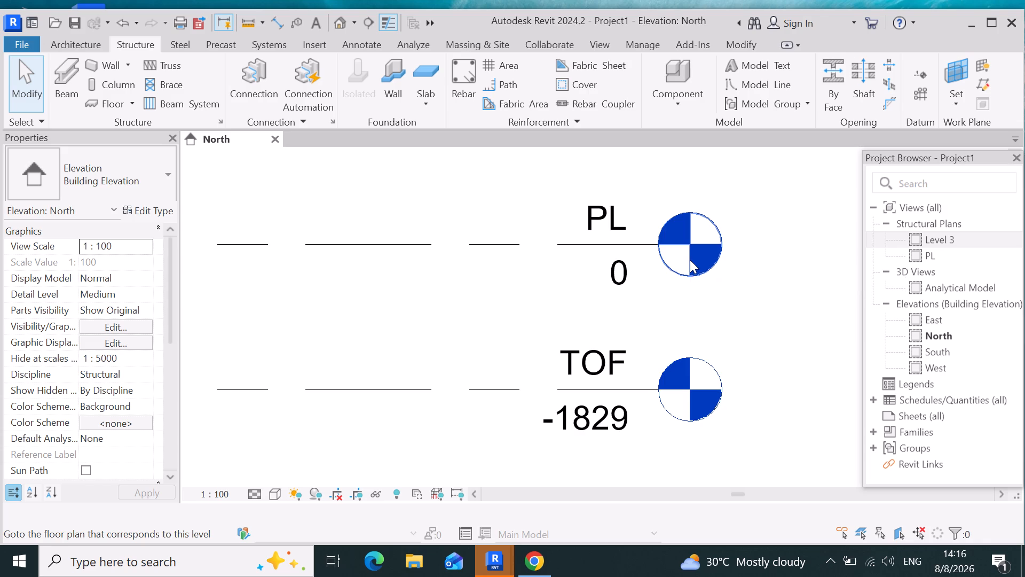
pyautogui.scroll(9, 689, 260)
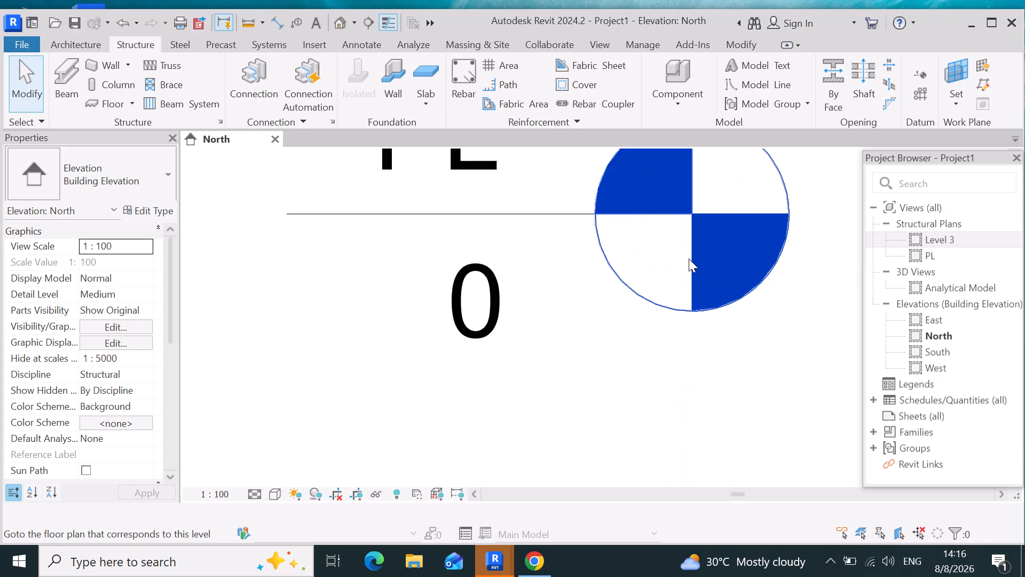
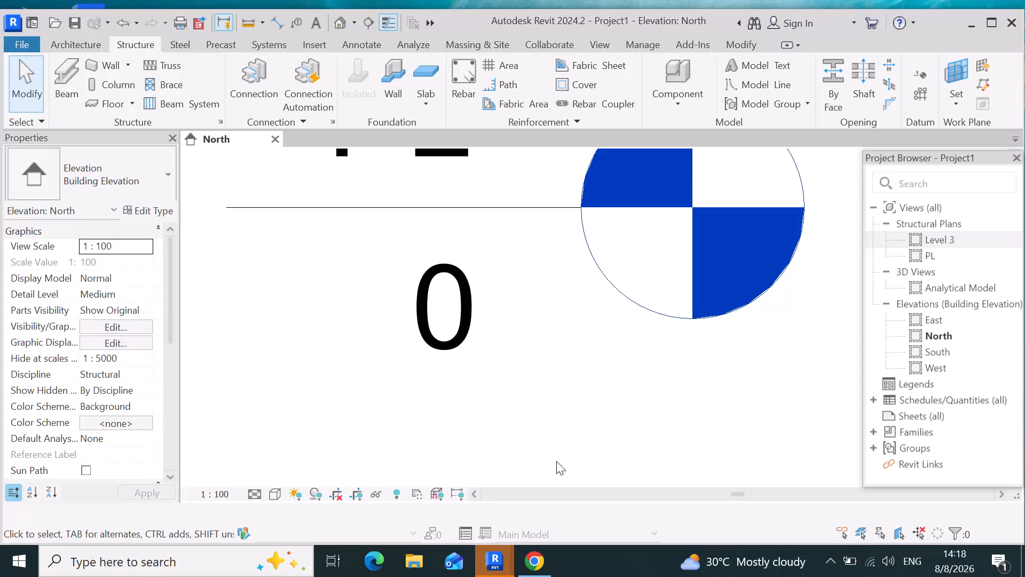
# Check the PL and TOF level heads in the North elevation and open the PL and Level 3 structural plans.
pyautogui.scroll(-2, 567, 406)
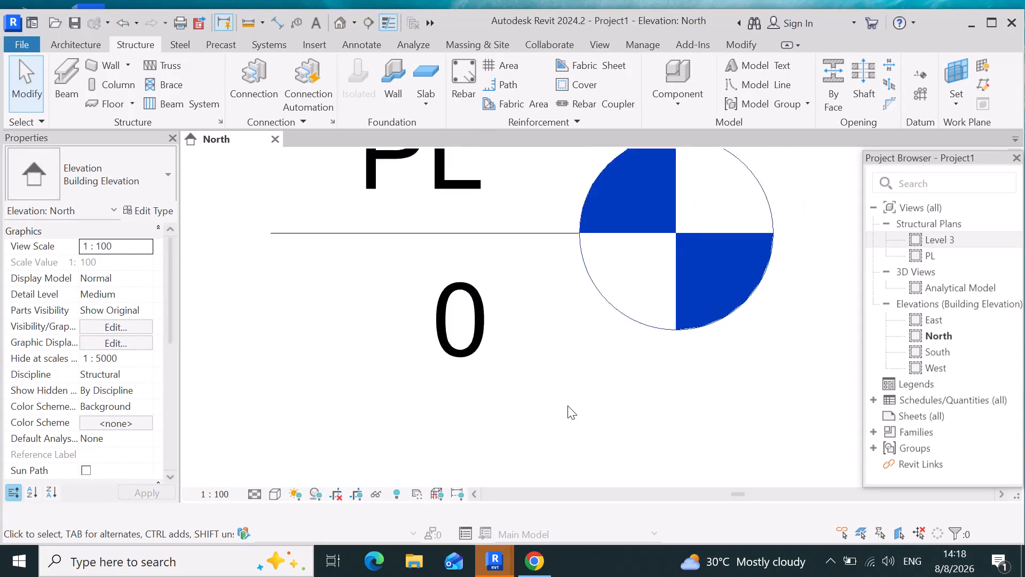
pyautogui.scroll(-7, 567, 406)
pyautogui.scroll(-2, 669, 329)
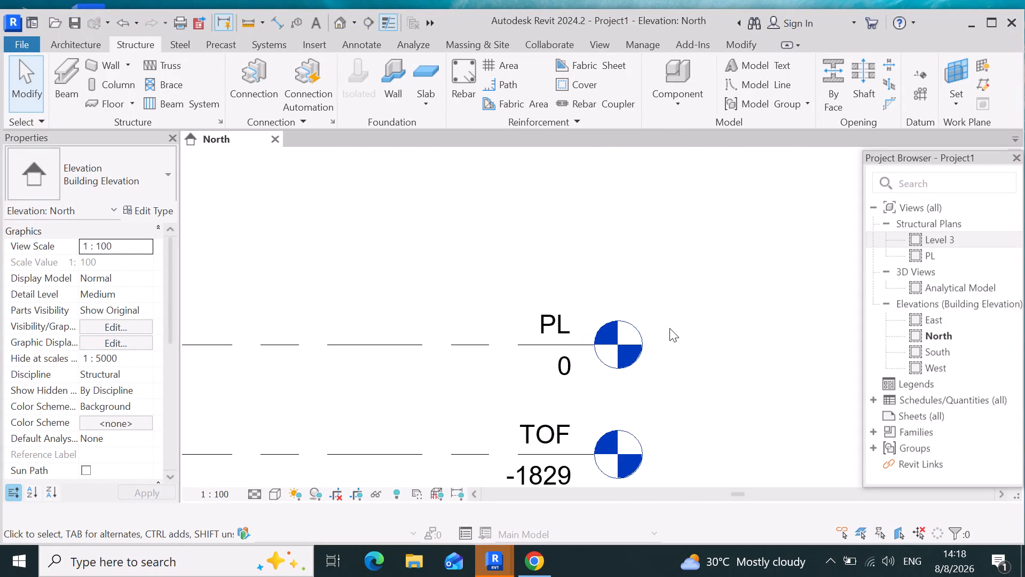
pyautogui.scroll(-4, 642, 368)
pyautogui.scroll(4, 600, 426)
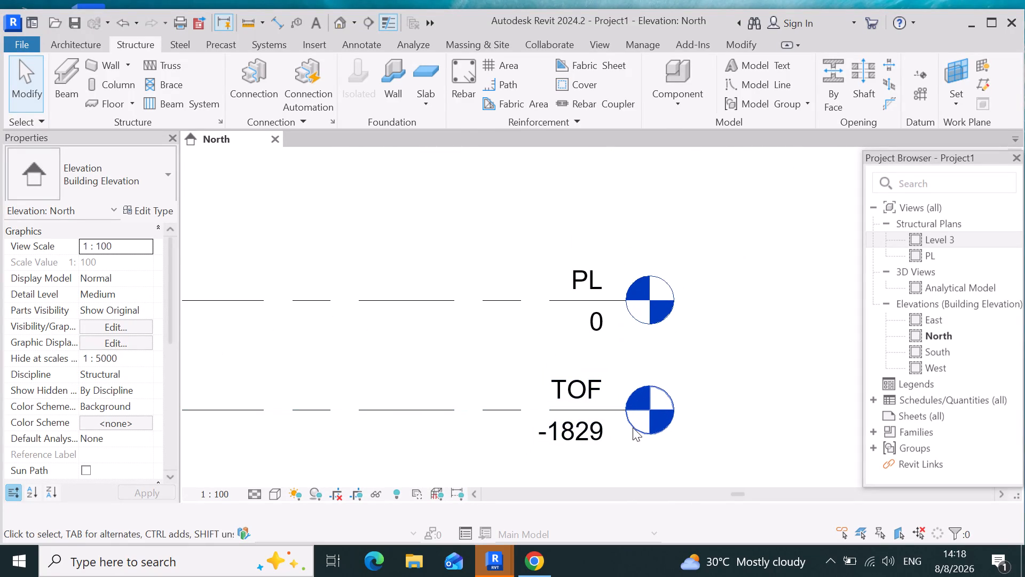
pyautogui.click(658, 407)
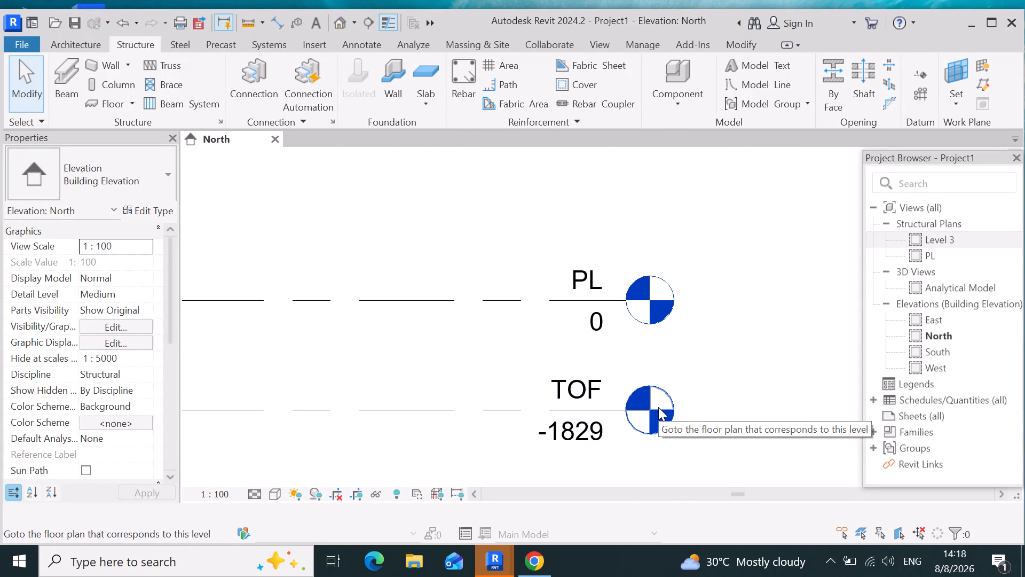
pyautogui.doubleClick(944, 256)
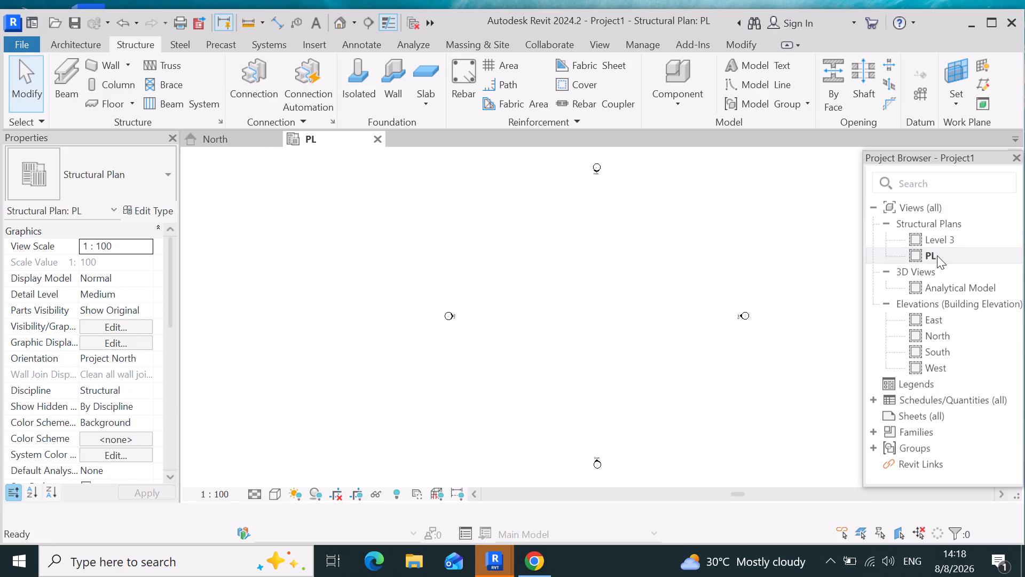
pyautogui.doubleClick(952, 237)
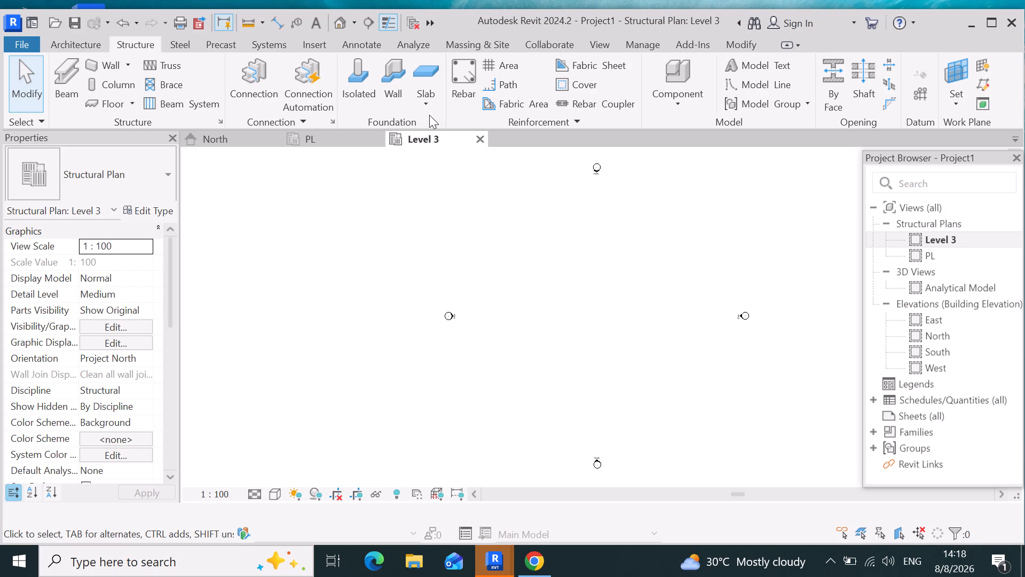
pyautogui.click(439, 137)
# Rename the Level 3 structural plan view as TOF.
pyautogui.click(981, 240)
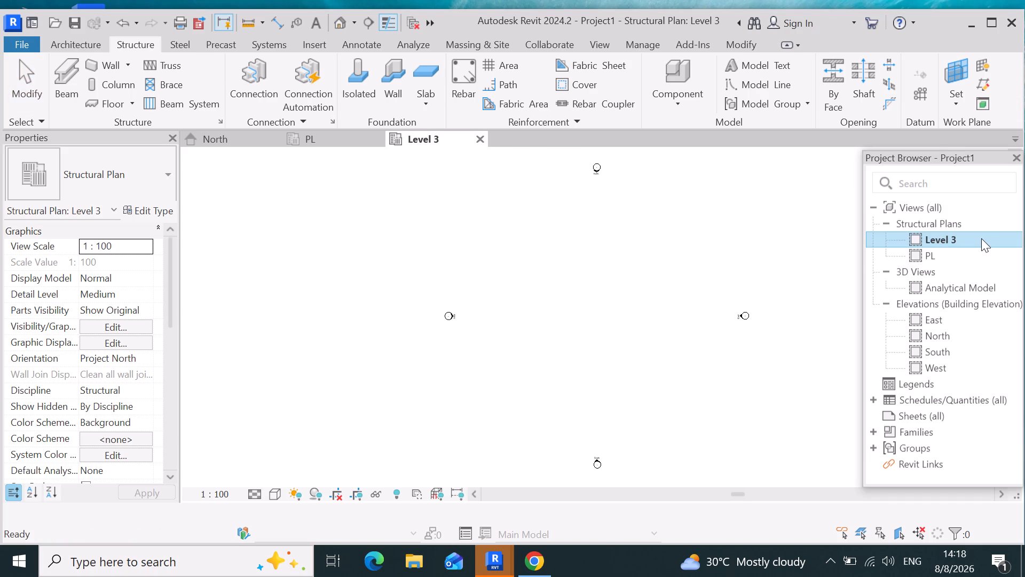
pyautogui.rightClick(948, 244)
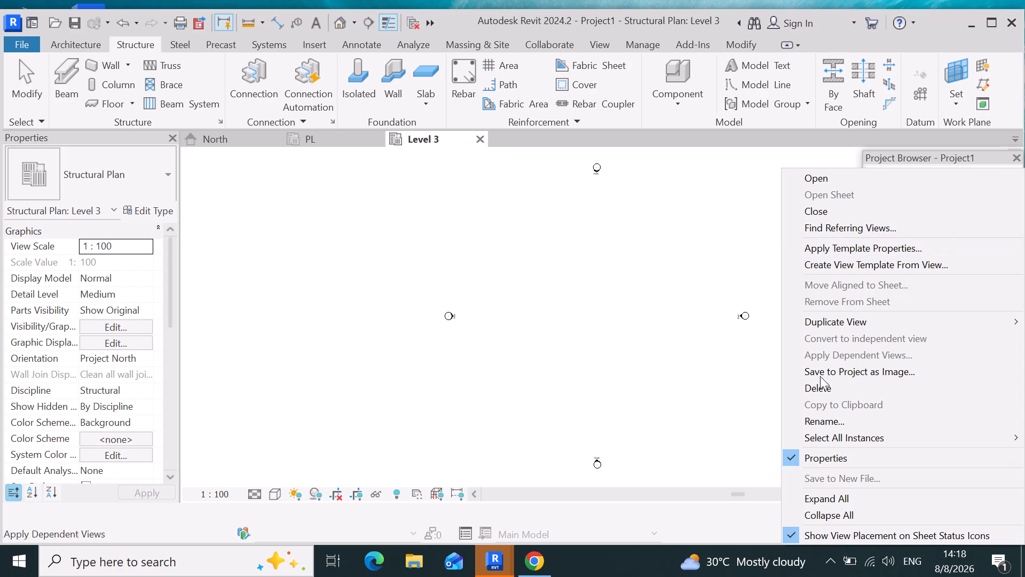
pyautogui.click(910, 418)
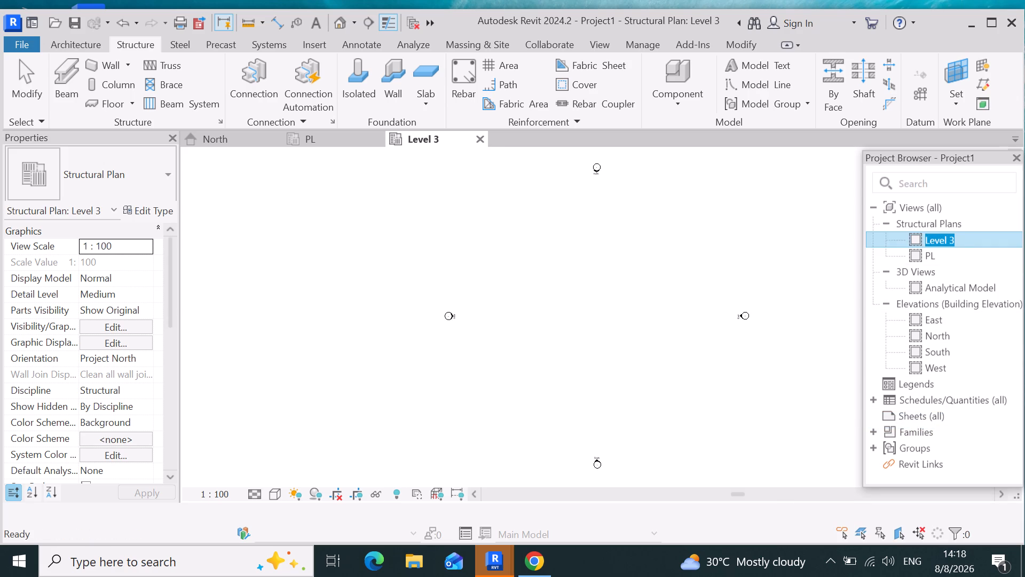
pyautogui.press('BackSpace')
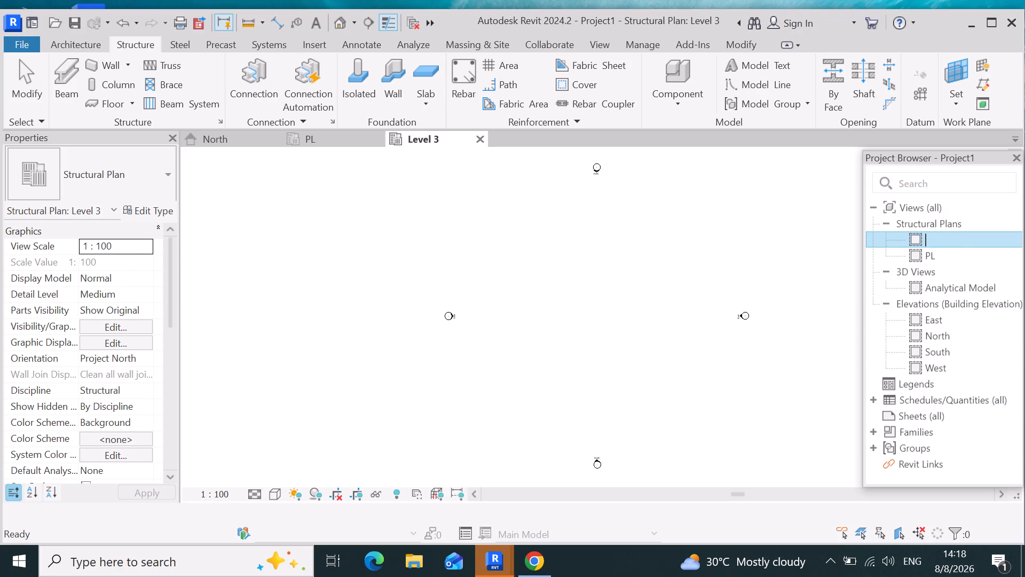
pyautogui.press('t')
pyautogui.press('o')
pyautogui.press('f')
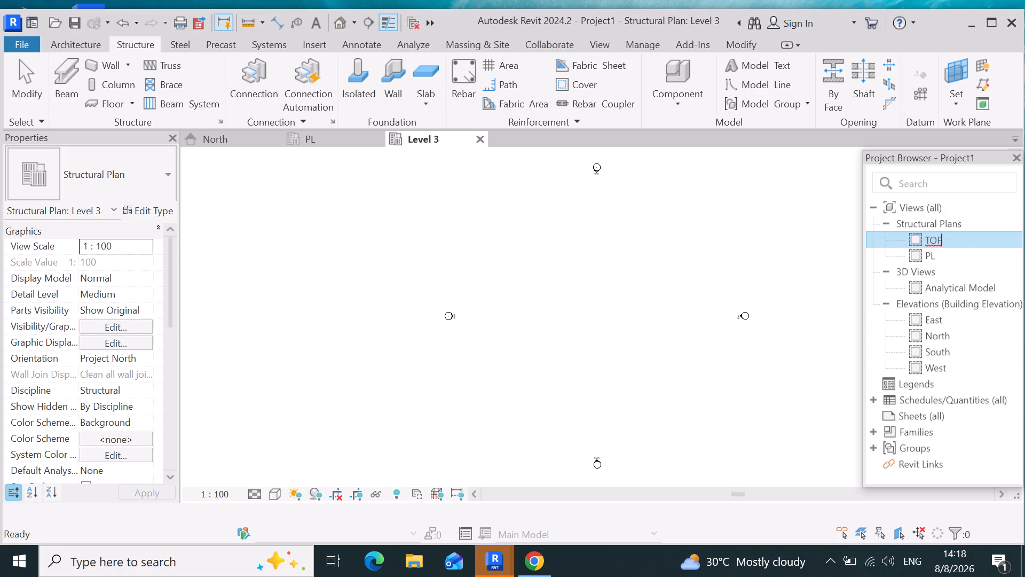
pyautogui.click(957, 244)
pyautogui.moveTo(958, 244); pyautogui.dragTo(959, 244)
pyautogui.moveTo(959, 244); pyautogui.dragTo(764, 357)
pyautogui.press('Return')
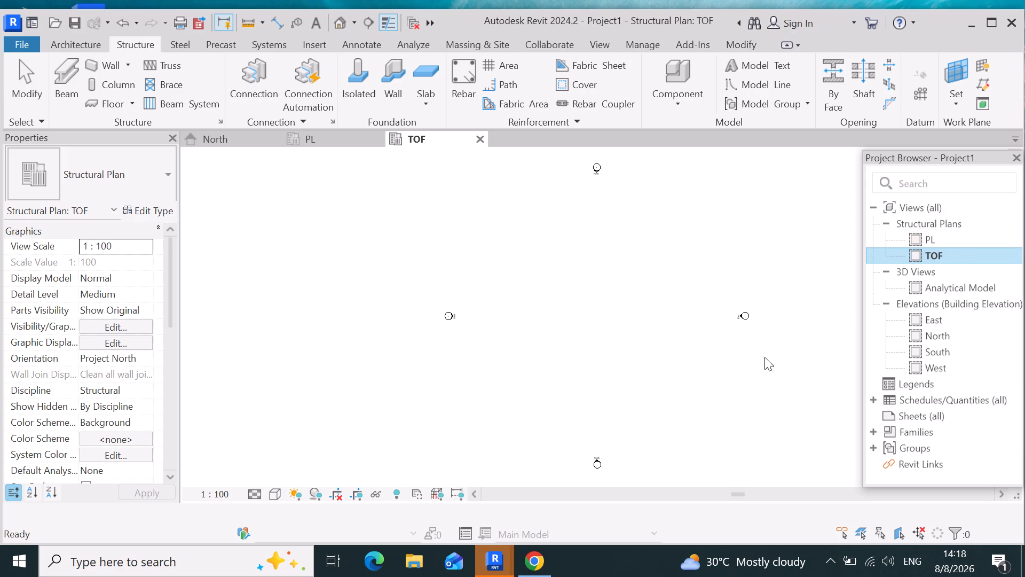
# View the PL structural plan, return to the TOF plan and close the PL view.
pyautogui.moveTo(764, 357); pyautogui.dragTo(997, 253)
pyautogui.scroll(4, 884, 299)
pyautogui.moveTo(997, 253); pyautogui.dragTo(346, 258)
pyautogui.moveTo(346, 258); pyautogui.dragTo(343, 140)
pyautogui.doubleClick(347, 141)
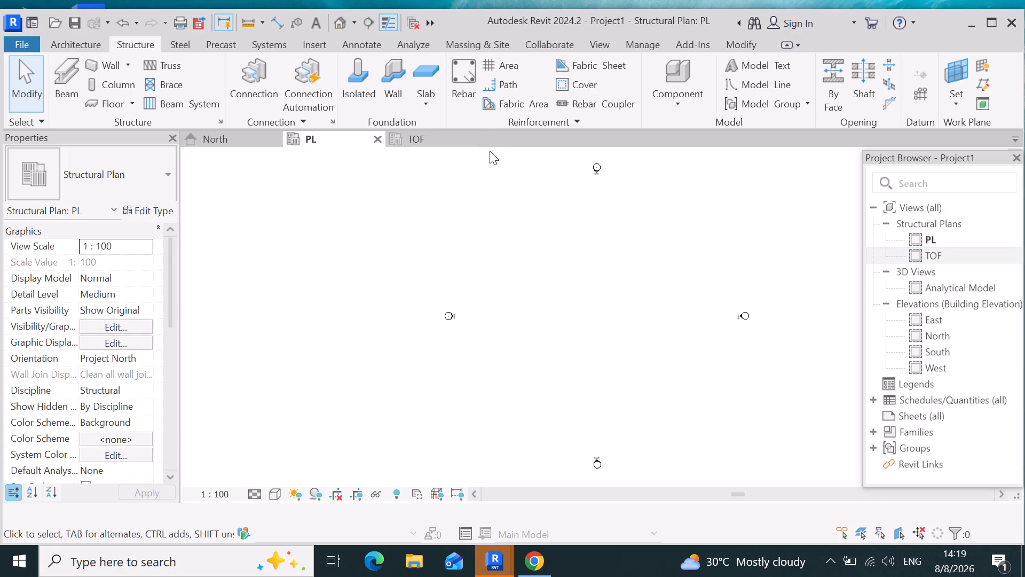
pyautogui.doubleClick(447, 141)
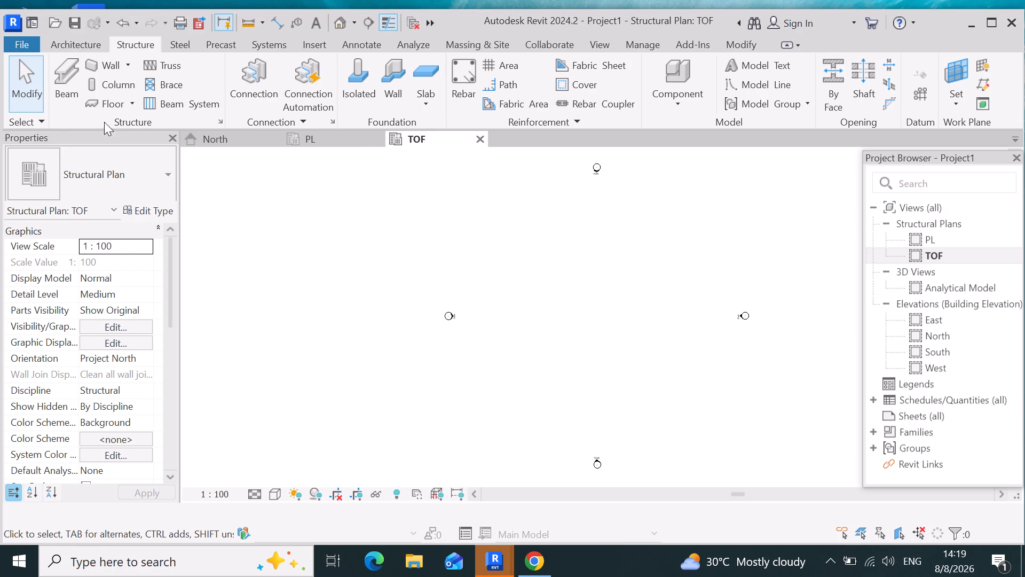
pyautogui.click(378, 138)
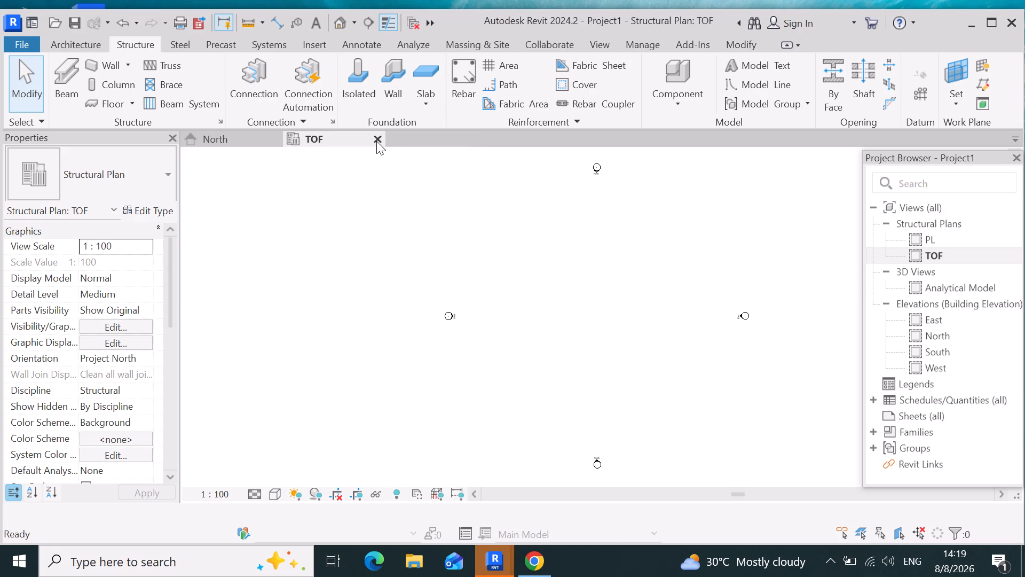
# Draw a straight horizontal grid line in the TOF plan through the south elevation marker, extending past the markers on both sides.
pyautogui.scroll(-3, 351, 248)
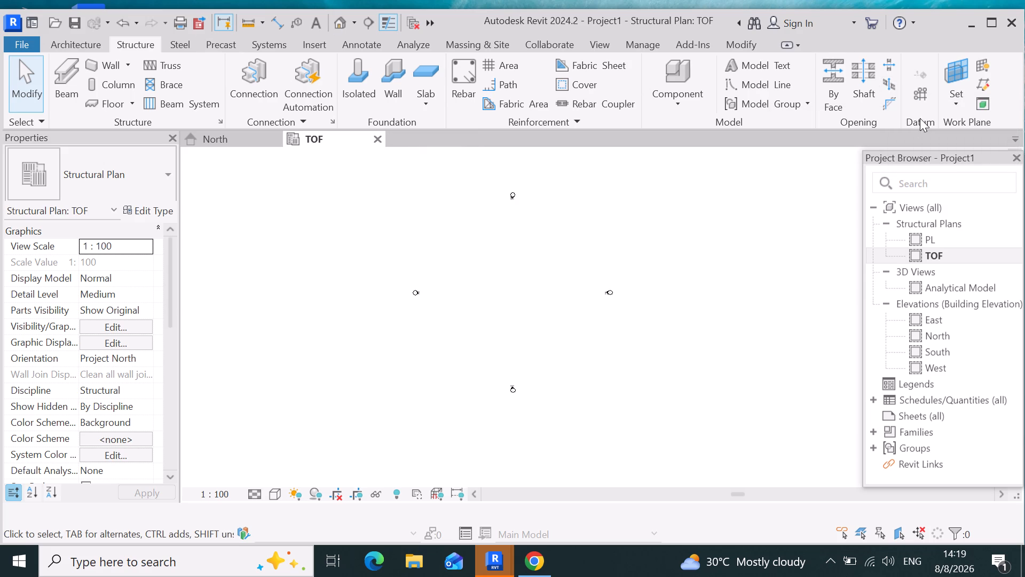
pyautogui.click(915, 95)
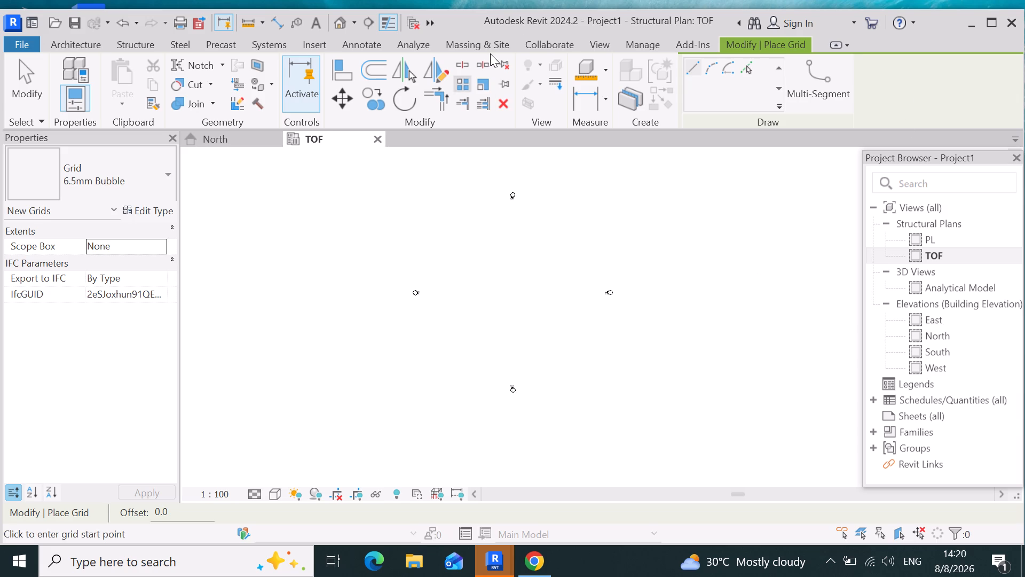
pyautogui.click(691, 66)
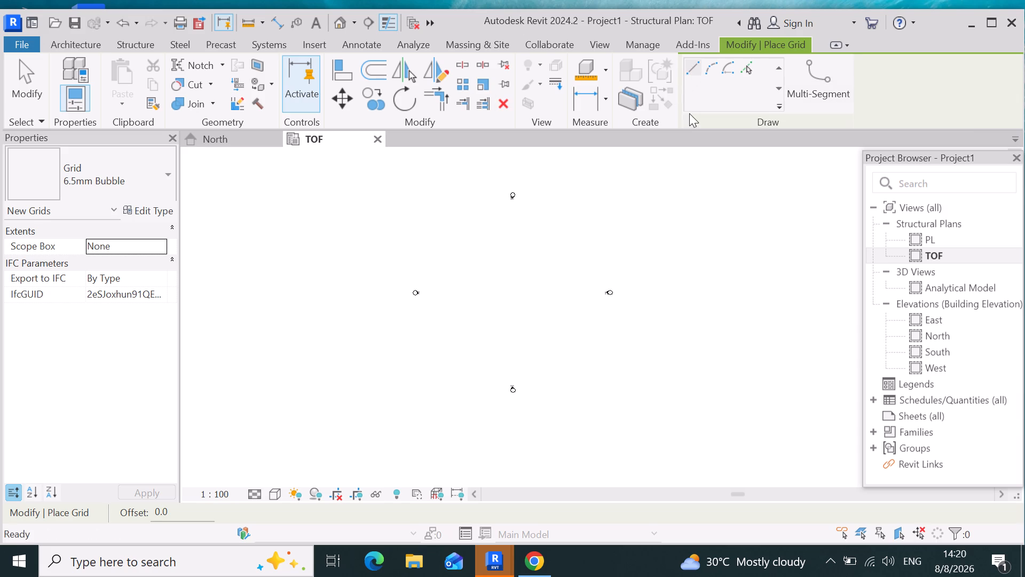
pyautogui.click(338, 388)
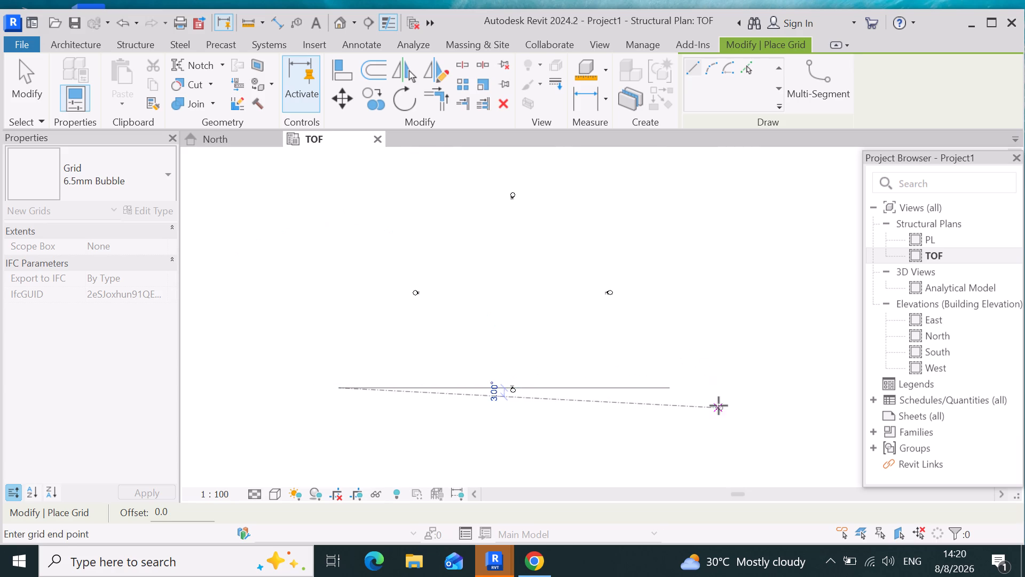
pyautogui.click(723, 393)
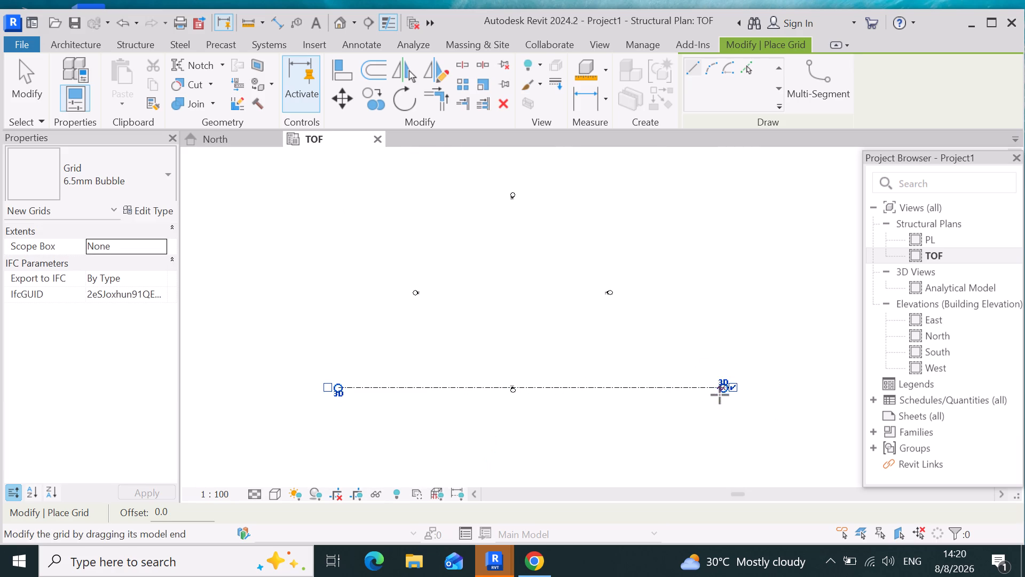
pyautogui.scroll(4, 704, 366)
pyautogui.scroll(5, 667, 433)
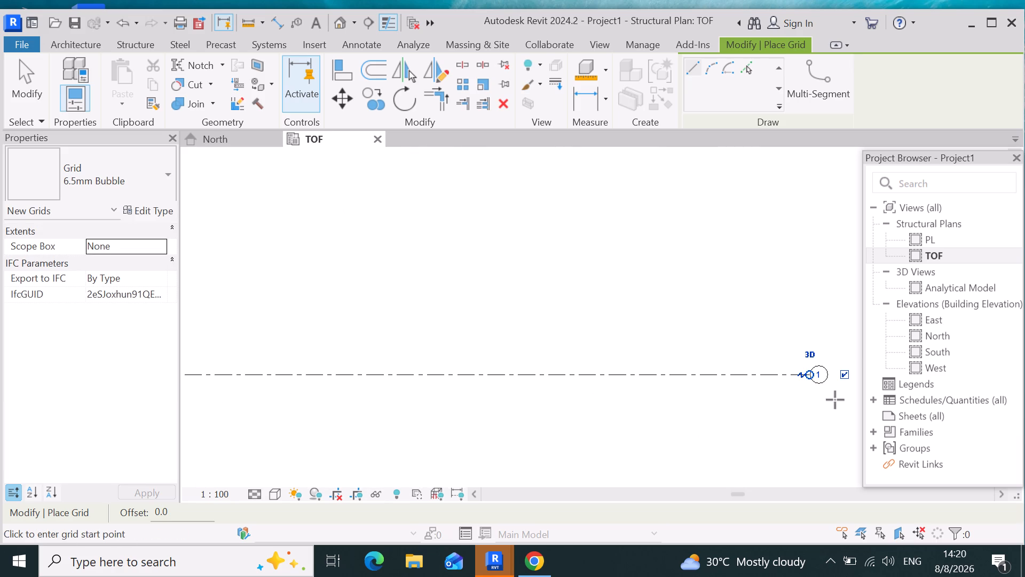
pyautogui.scroll(4, 835, 399)
pyautogui.scroll(-10, 683, 401)
pyautogui.scroll(-2, 729, 335)
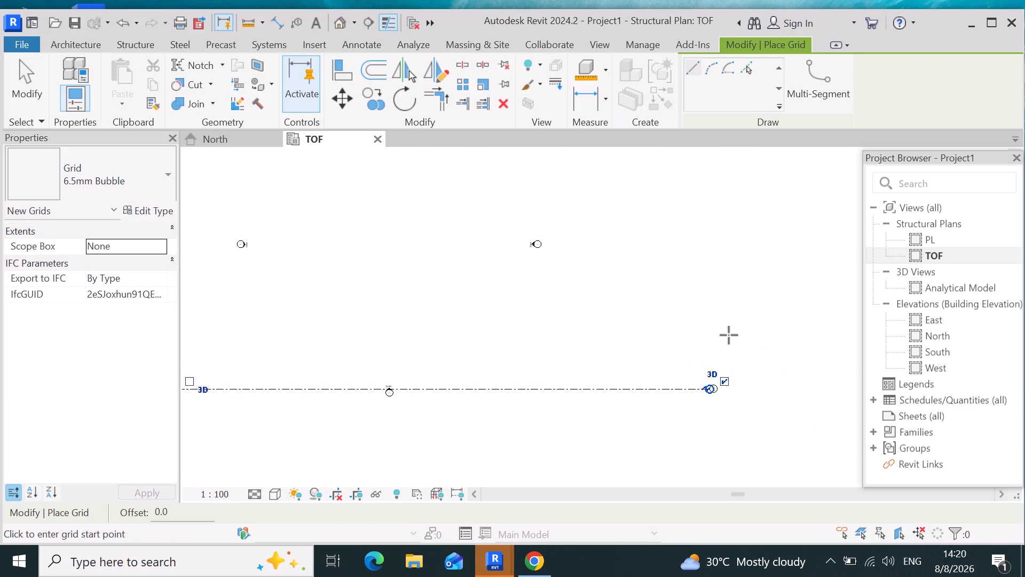
pyautogui.scroll(-2, 729, 335)
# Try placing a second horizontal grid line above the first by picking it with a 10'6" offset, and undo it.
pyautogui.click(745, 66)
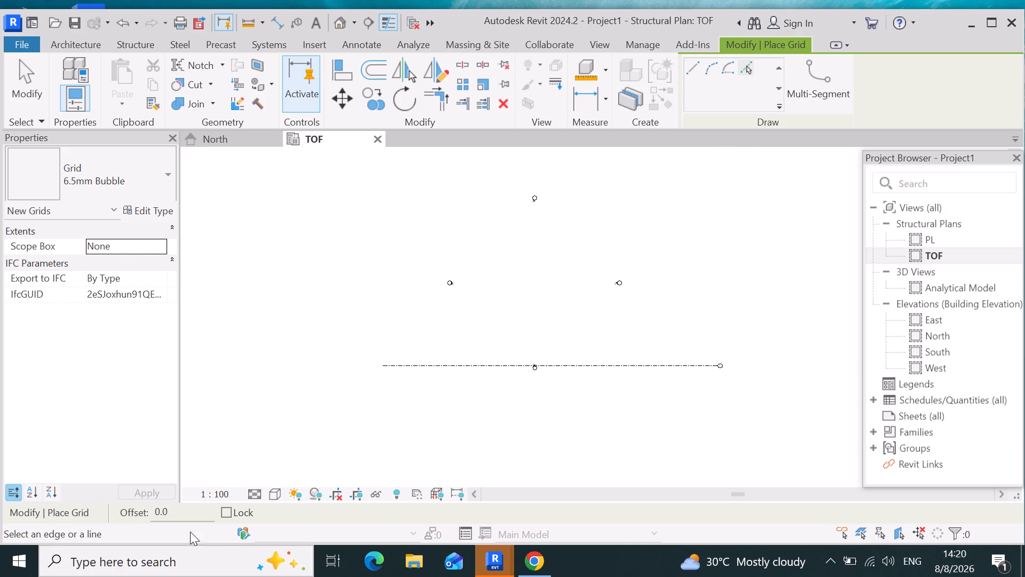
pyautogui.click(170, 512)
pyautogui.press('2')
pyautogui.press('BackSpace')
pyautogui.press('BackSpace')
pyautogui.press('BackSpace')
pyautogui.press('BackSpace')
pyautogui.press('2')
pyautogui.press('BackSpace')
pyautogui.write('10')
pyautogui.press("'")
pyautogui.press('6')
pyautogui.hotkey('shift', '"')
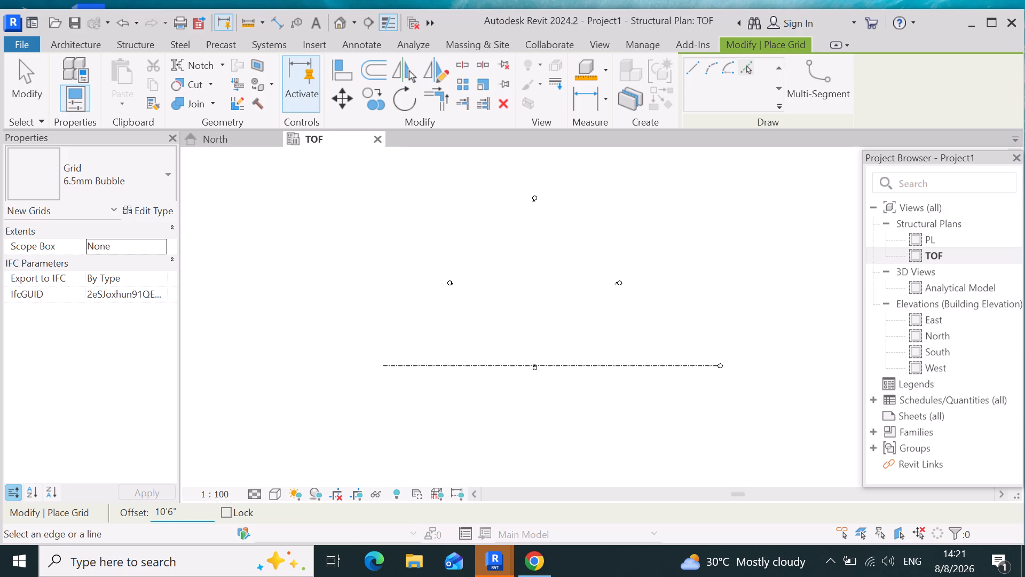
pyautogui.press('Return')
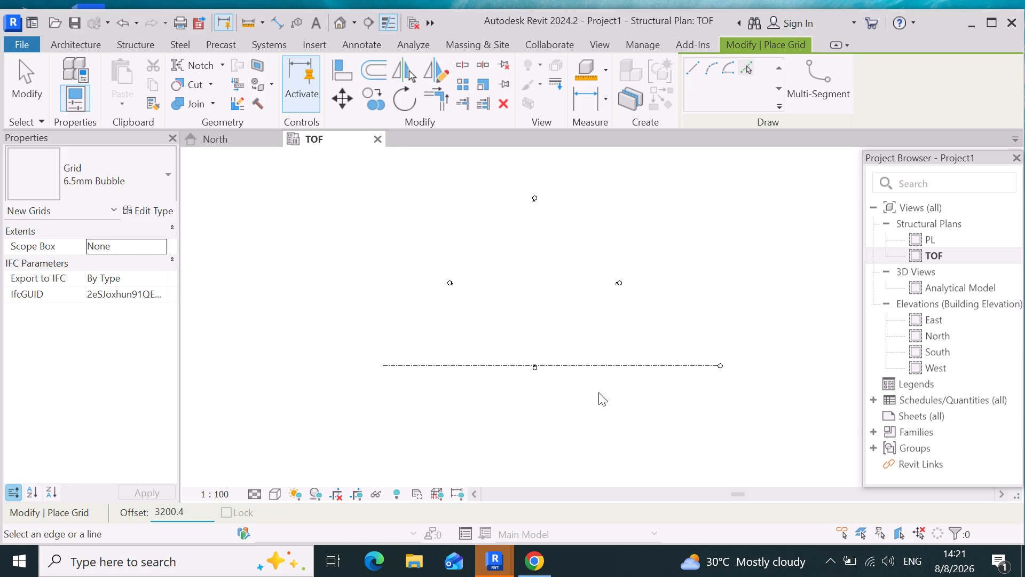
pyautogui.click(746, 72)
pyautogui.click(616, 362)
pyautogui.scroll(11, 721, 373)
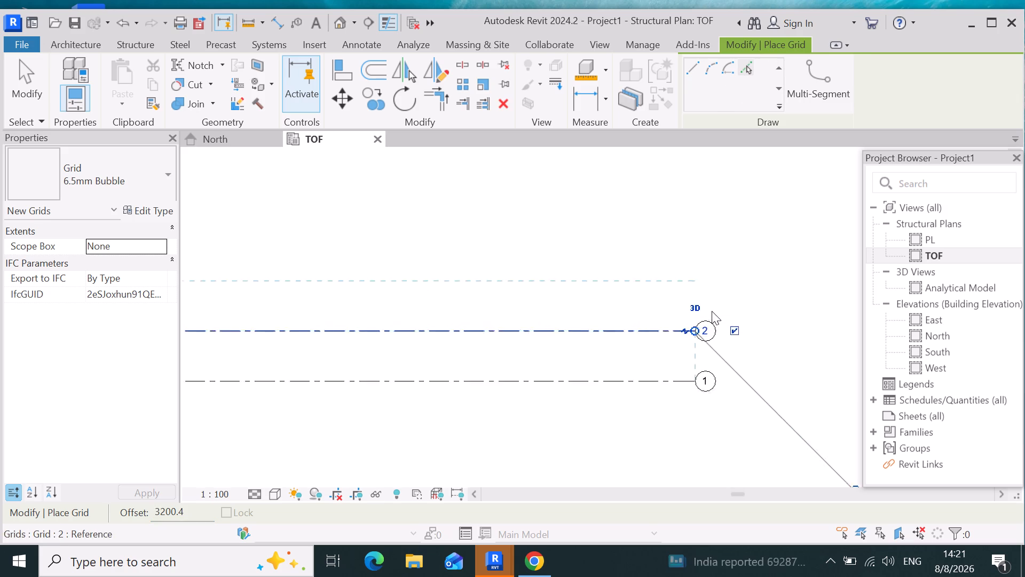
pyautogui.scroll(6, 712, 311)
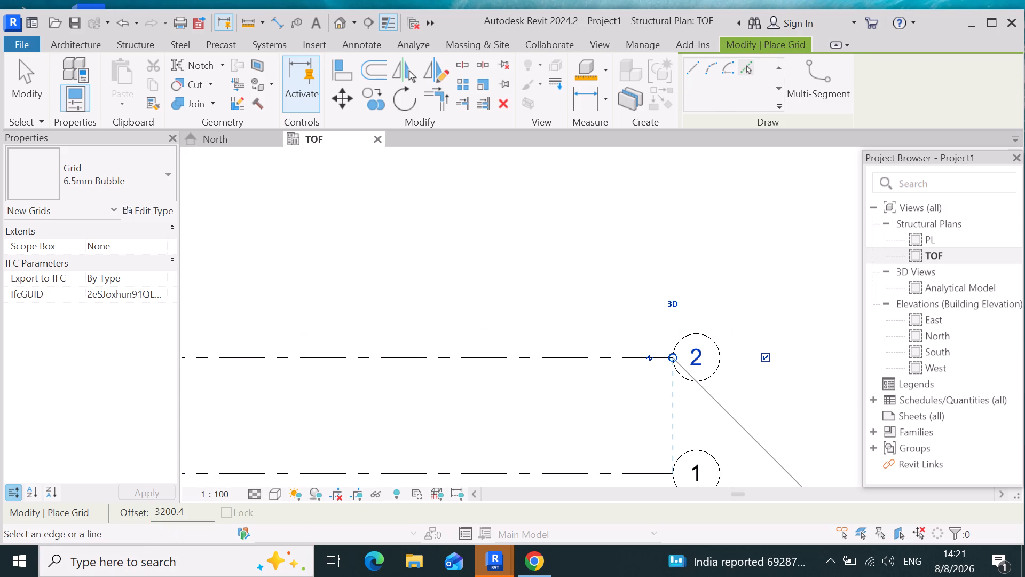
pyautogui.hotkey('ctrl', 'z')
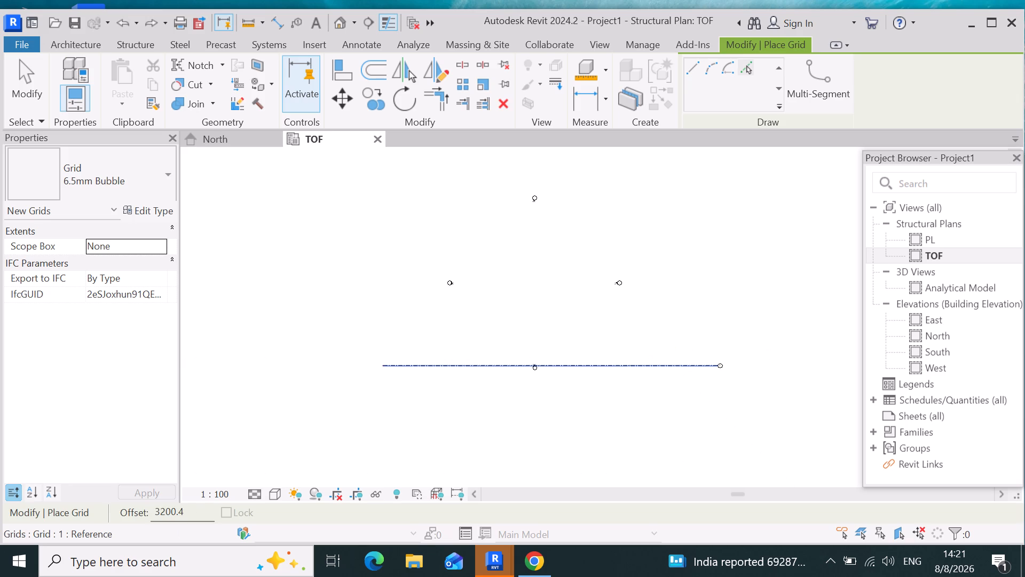
# Place a second horizontal grid line above grid 1 by picking grid 1 with a 20' offset.
pyautogui.click(750, 66)
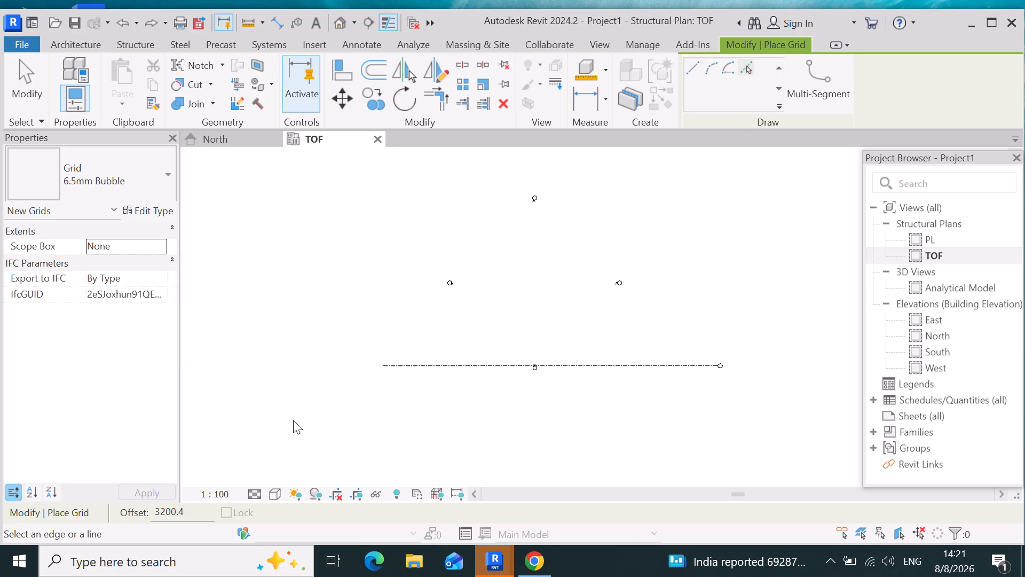
pyautogui.click(187, 510)
pyautogui.press('BackSpace')
pyautogui.press('BackSpace')
pyautogui.press('BackSpace')
pyautogui.press('BackSpace')
pyautogui.press('BackSpace')
pyautogui.press('BackSpace')
pyautogui.press('BackSpace')
pyautogui.press('BackSpace')
pyautogui.press('BackSpace')
pyautogui.press('BackSpace')
pyautogui.press('BackSpace')
pyautogui.press('BackSpace')
pyautogui.write('20')
pyautogui.press("'")
pyautogui.press('Return')
pyautogui.click(495, 360)
pyautogui.scroll(7, 705, 375)
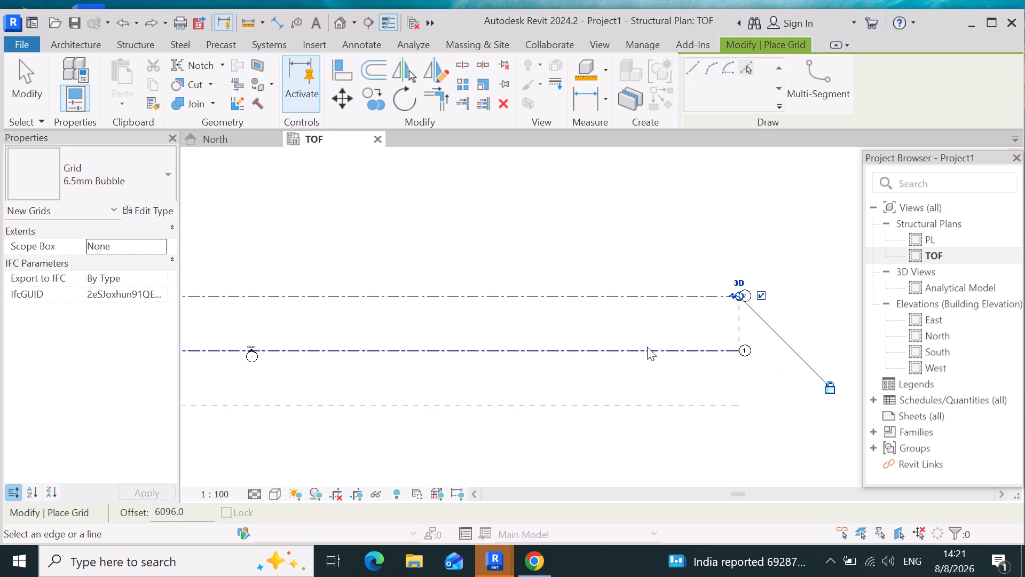
# Add three more horizontal grid lines above grid 2 by picking each newest grid with the same 20' offset.
pyautogui.click(644, 291)
pyautogui.scroll(-5, 633, 372)
pyautogui.scroll(5, 651, 332)
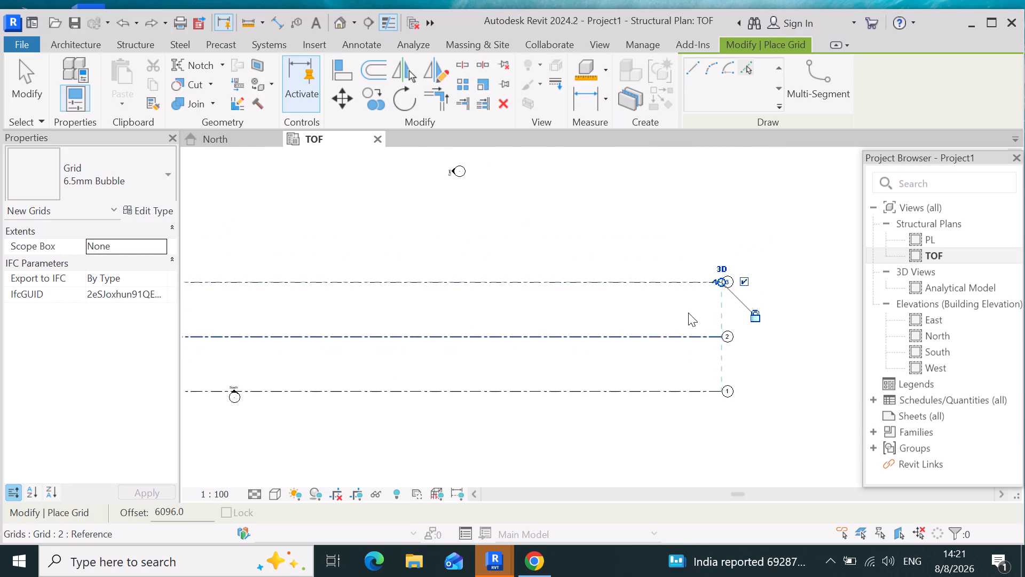
pyautogui.scroll(5, 718, 307)
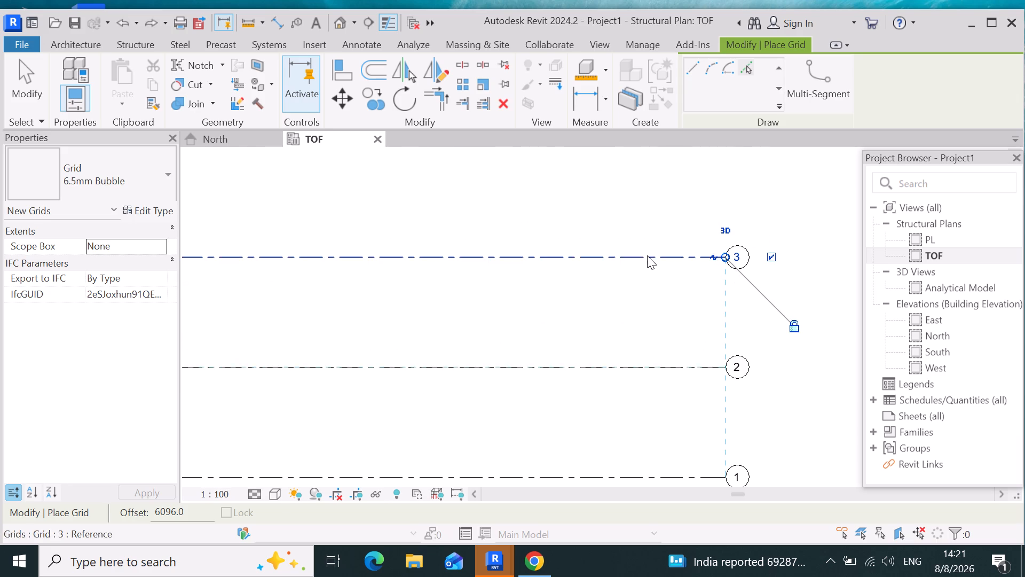
pyautogui.scroll(-9, 651, 330)
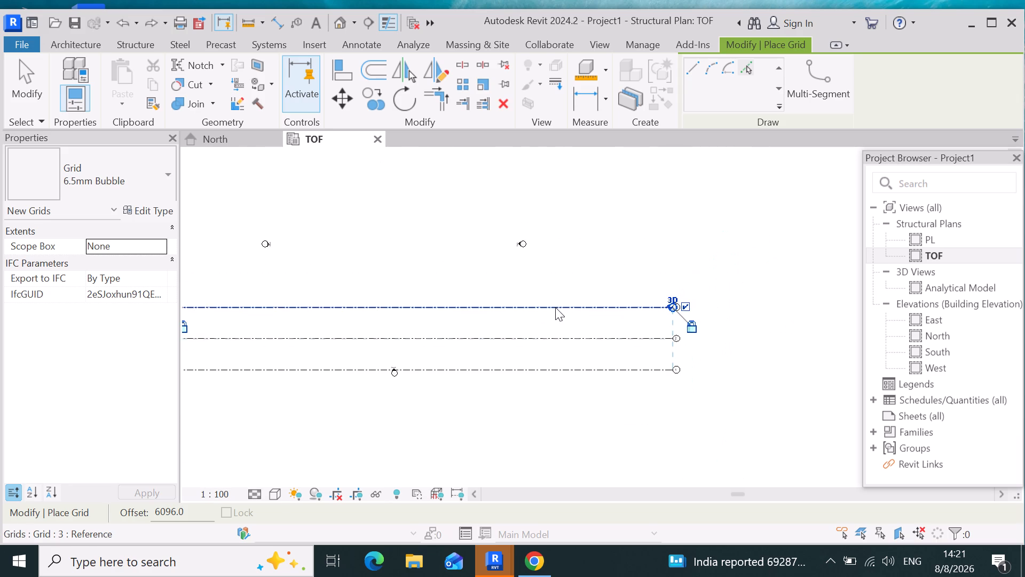
pyautogui.click(556, 305)
pyautogui.scroll(5, 584, 307)
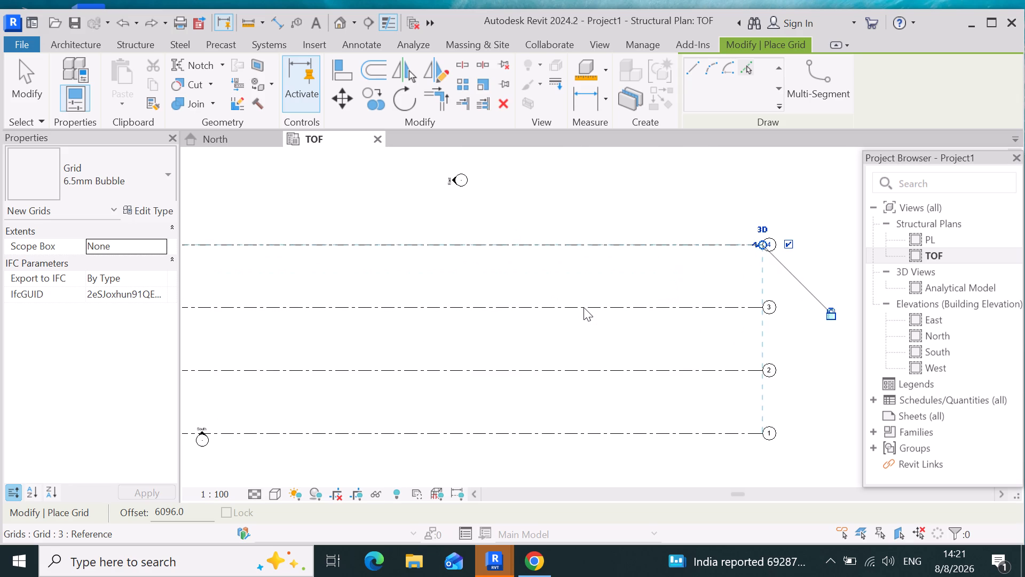
pyautogui.click(566, 241)
pyautogui.scroll(-5, 604, 284)
pyautogui.scroll(-4, 664, 255)
pyautogui.scroll(3, 417, 307)
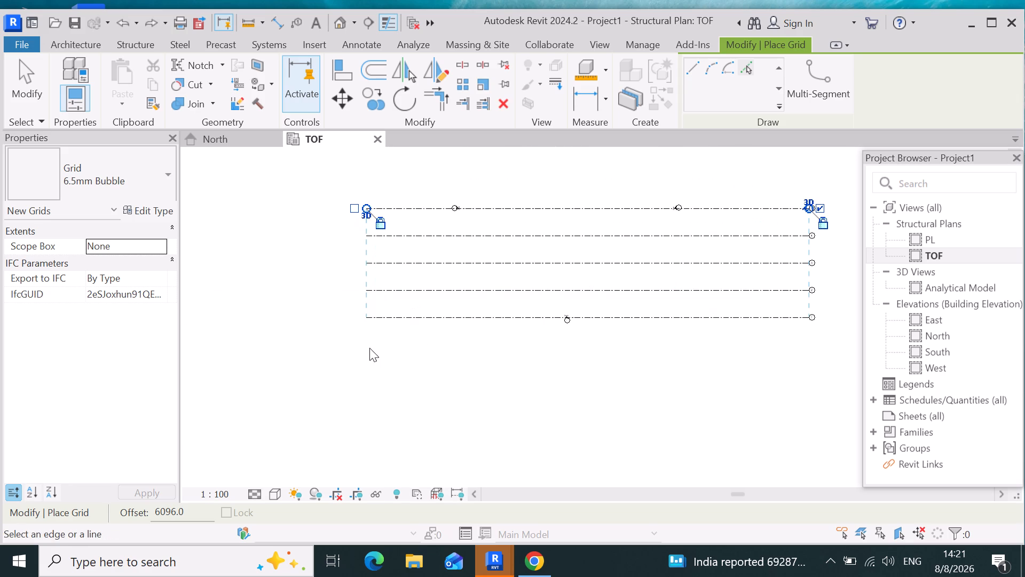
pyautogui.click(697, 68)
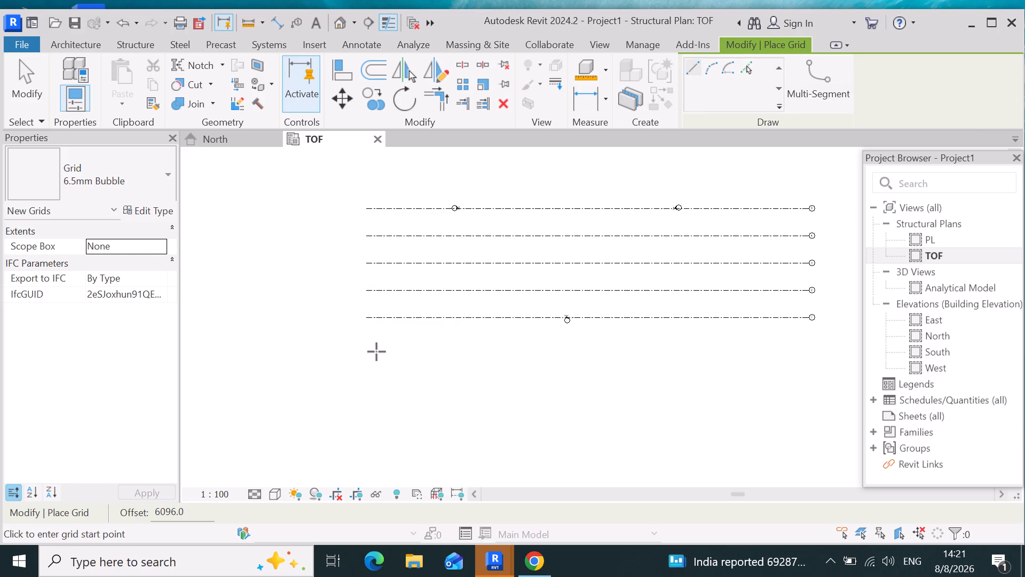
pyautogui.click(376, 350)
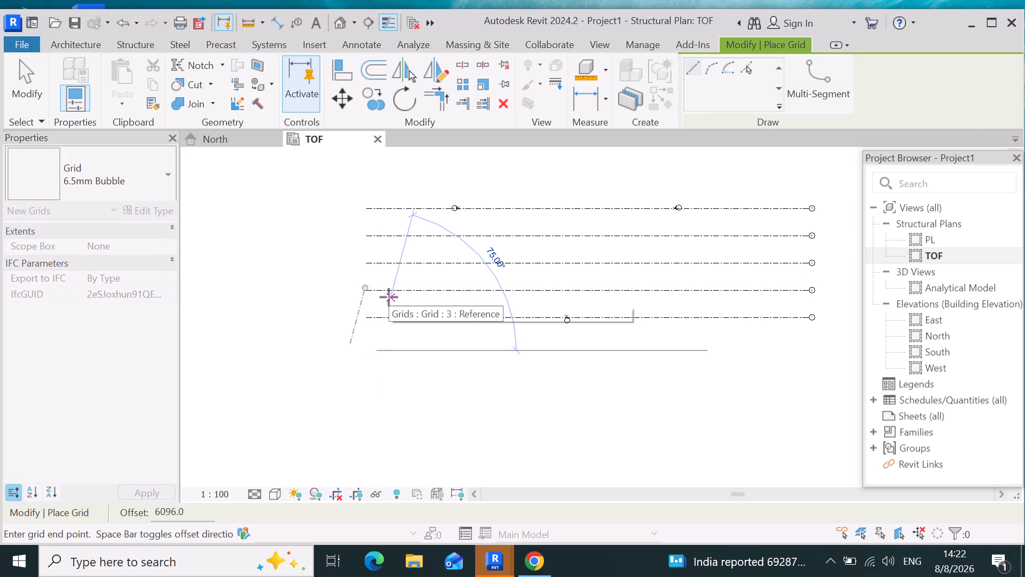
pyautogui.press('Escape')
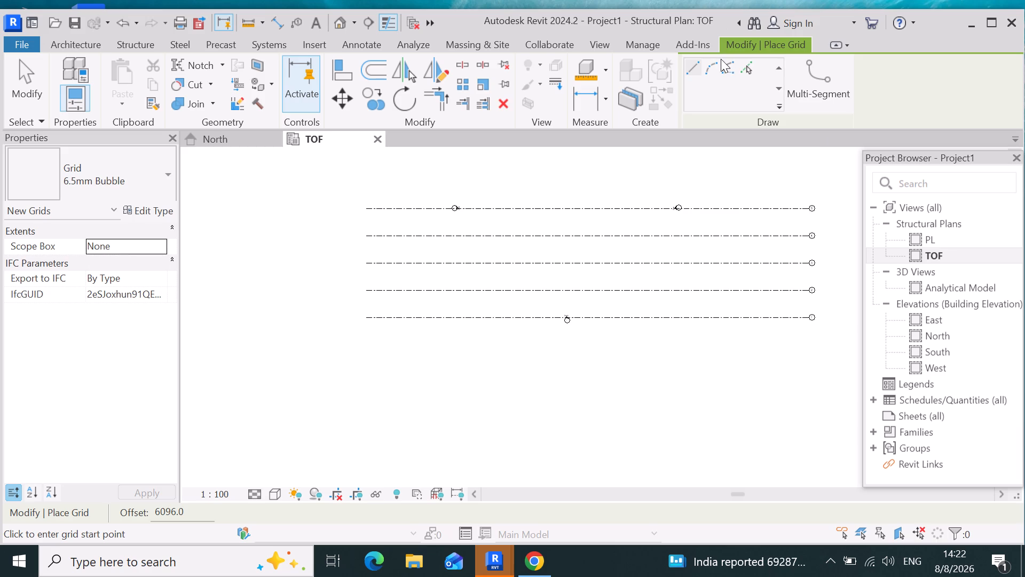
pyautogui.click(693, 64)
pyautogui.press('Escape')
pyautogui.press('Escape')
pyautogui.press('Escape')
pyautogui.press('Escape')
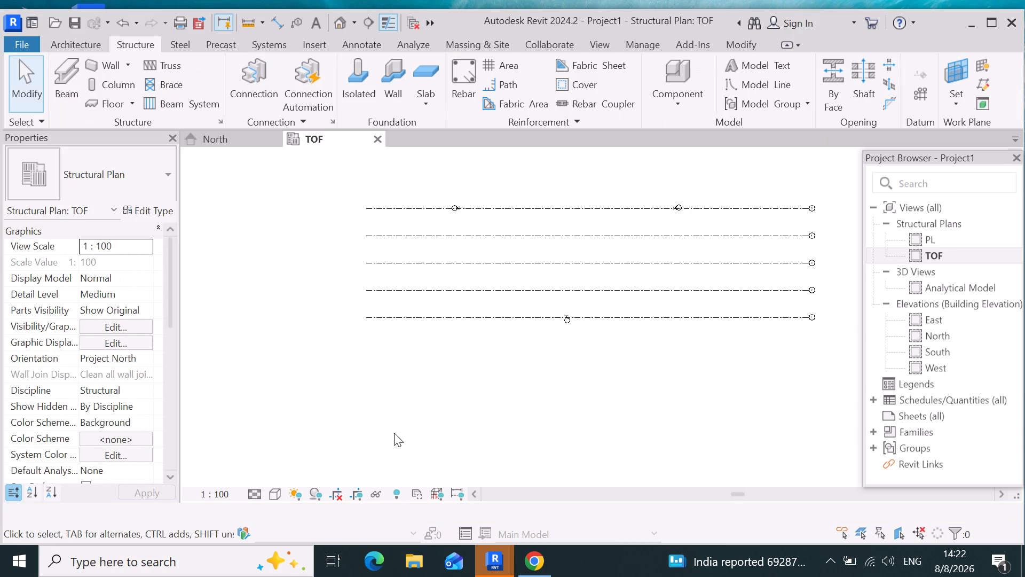
# Draw a straight vertical grid line with zero offset near the west ends of the horizontal grids, crossing all five of them.
pyautogui.click(918, 96)
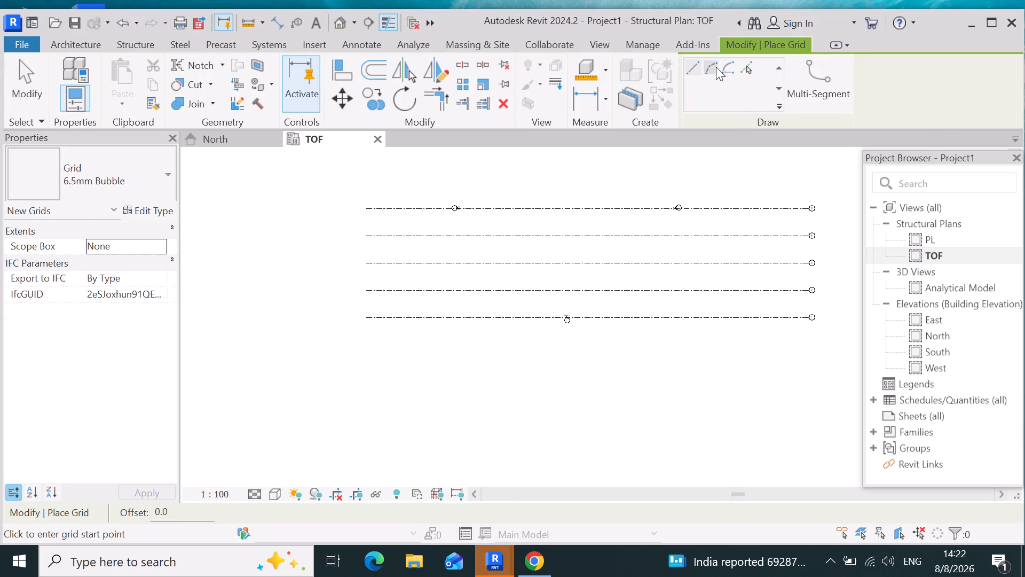
pyautogui.click(692, 70)
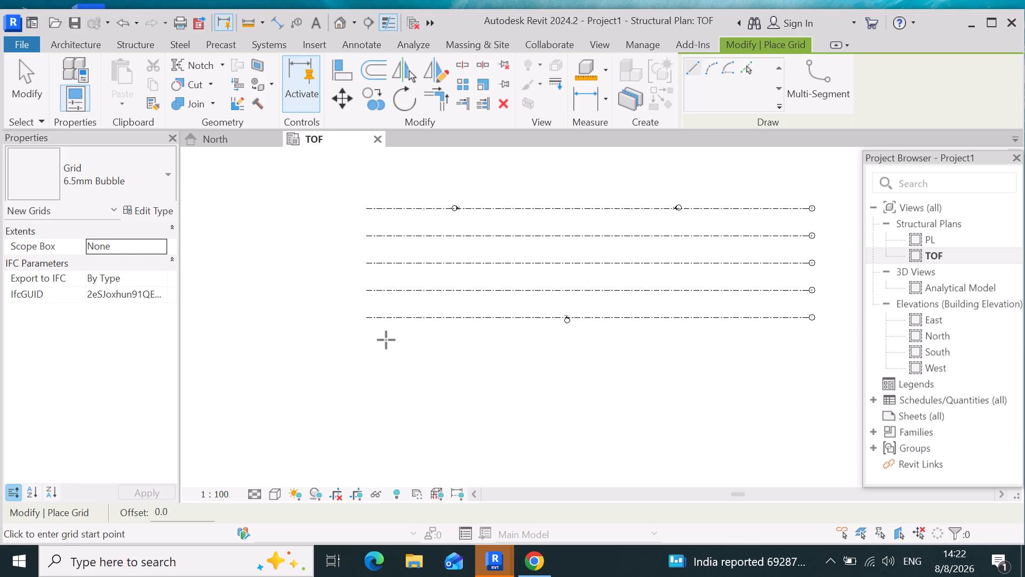
pyautogui.click(385, 339)
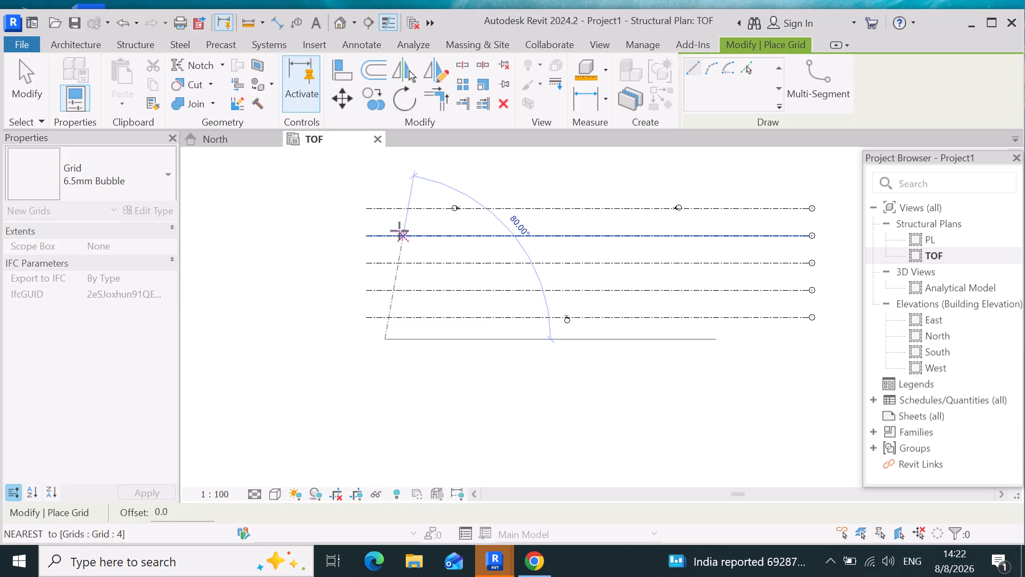
pyautogui.click(390, 184)
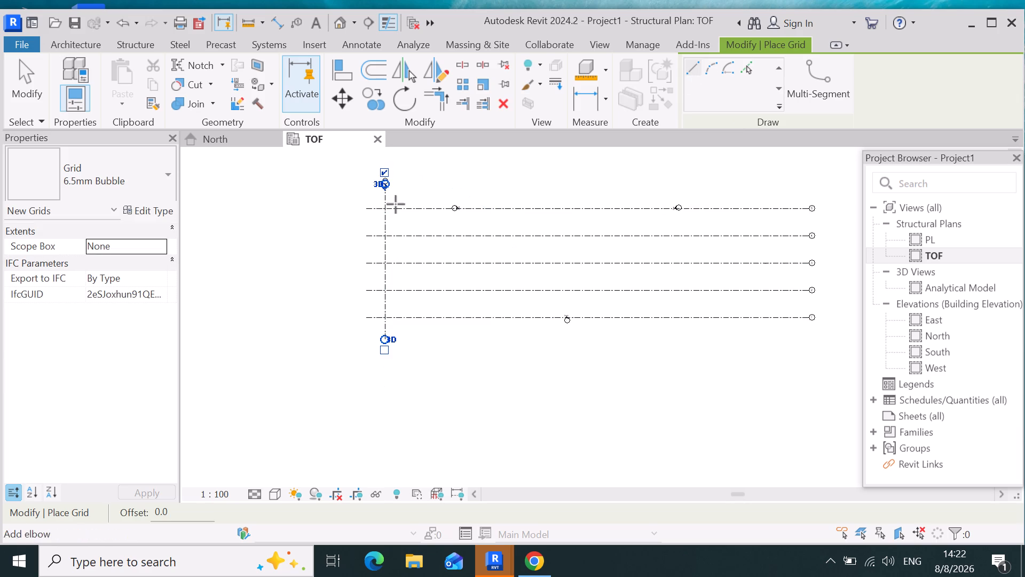
pyautogui.scroll(3, 492, 398)
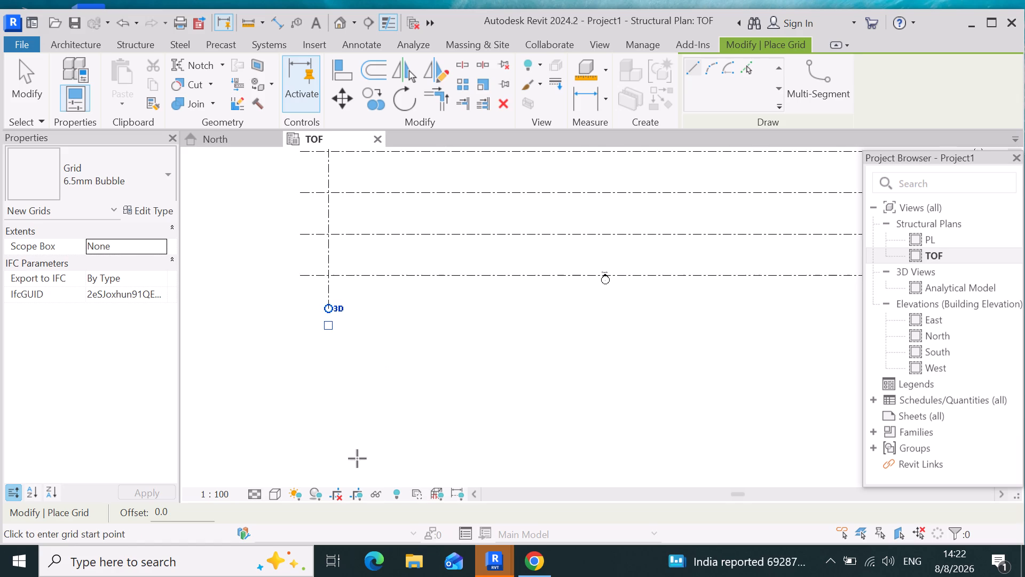
pyautogui.scroll(-4, 312, 465)
pyautogui.scroll(4, 313, 240)
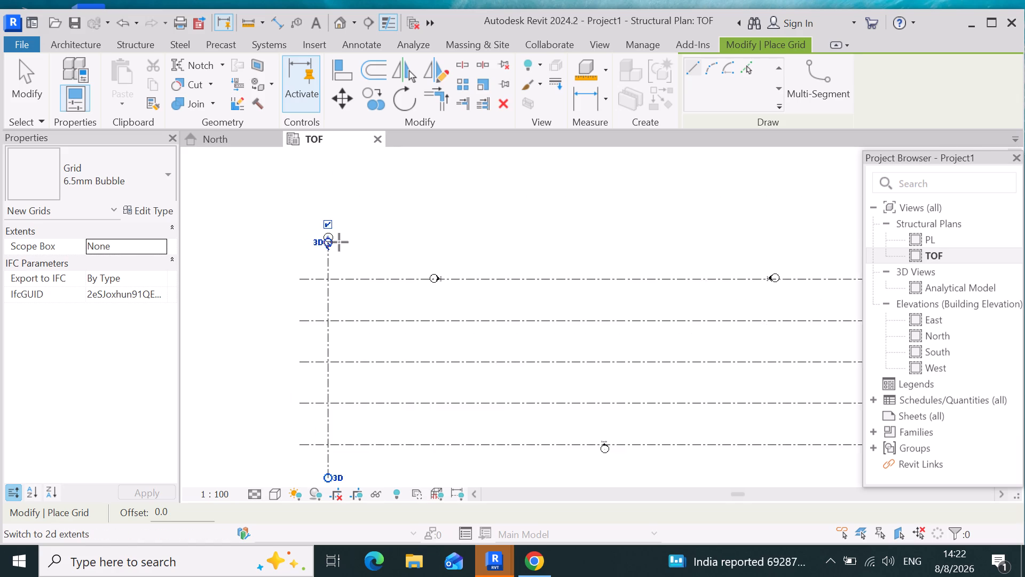
pyautogui.scroll(10, 340, 241)
pyautogui.scroll(-7, 379, 340)
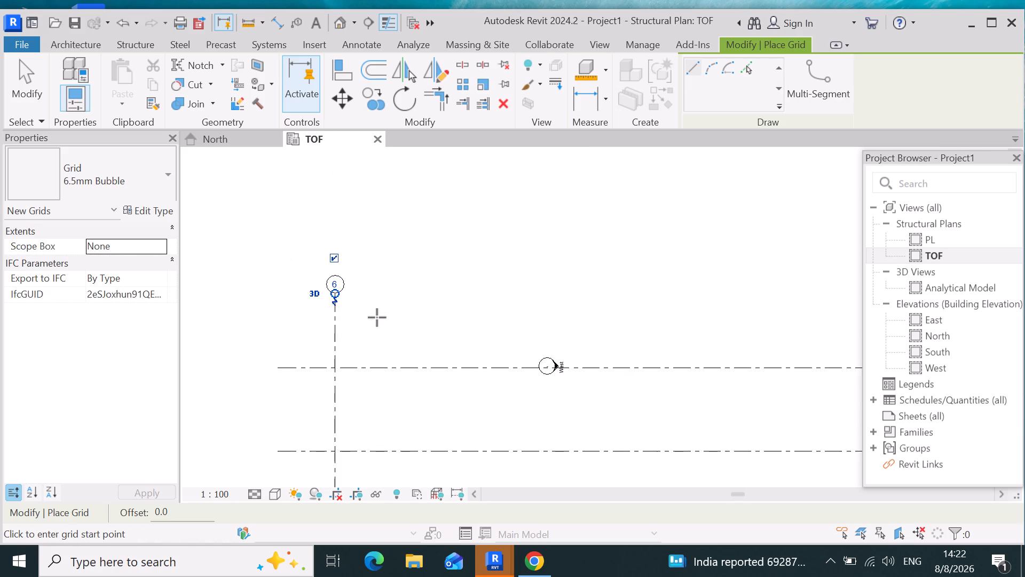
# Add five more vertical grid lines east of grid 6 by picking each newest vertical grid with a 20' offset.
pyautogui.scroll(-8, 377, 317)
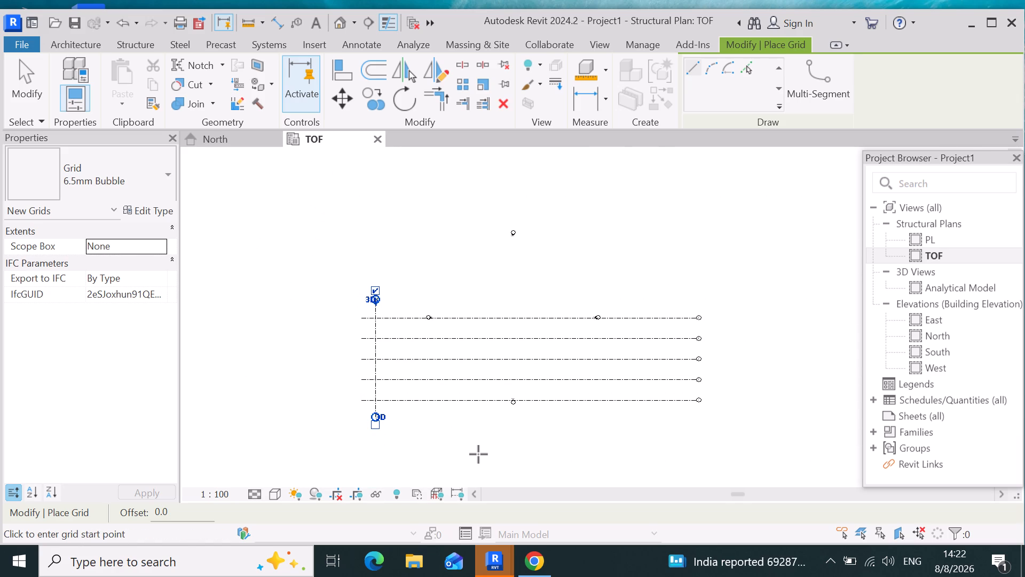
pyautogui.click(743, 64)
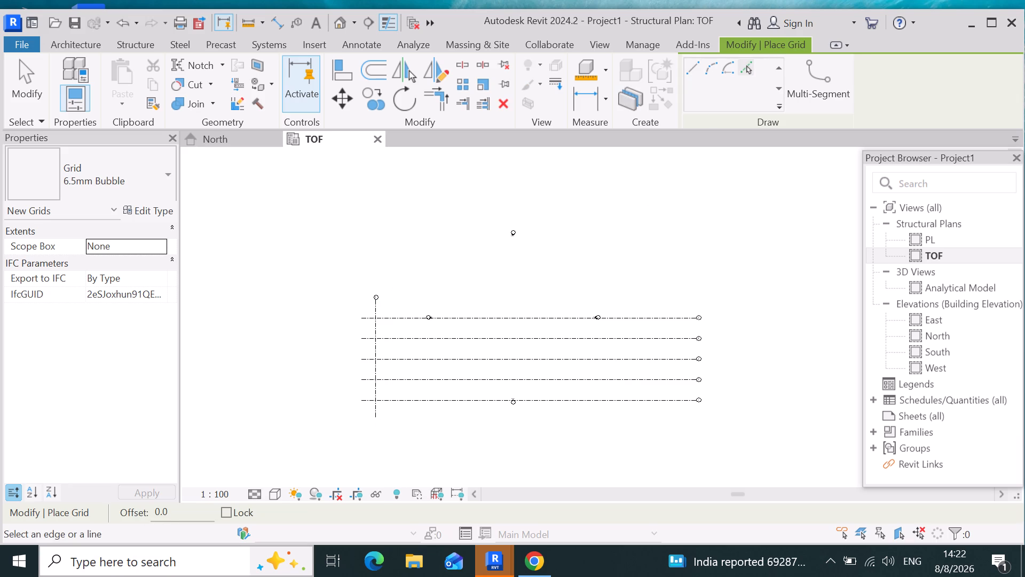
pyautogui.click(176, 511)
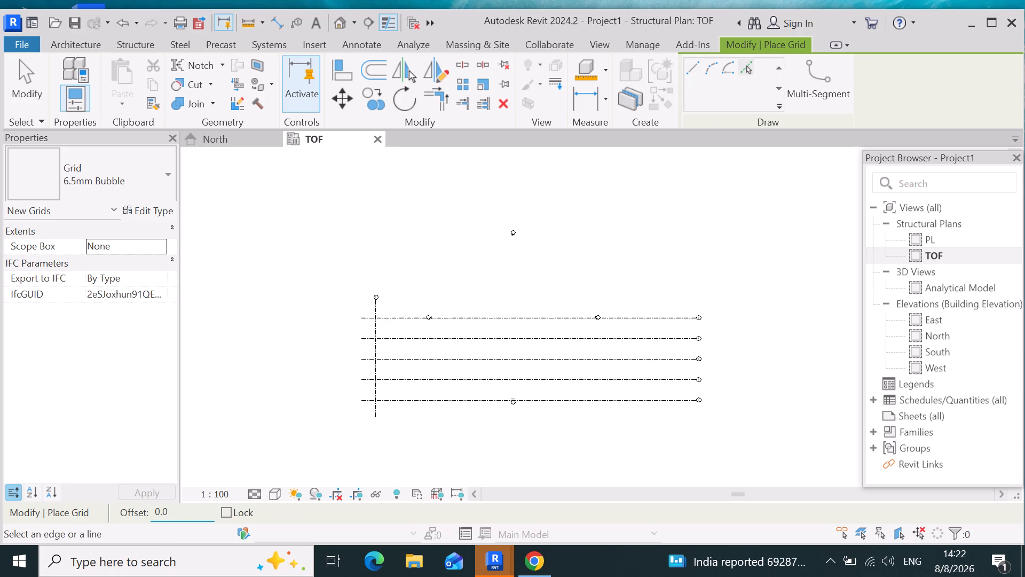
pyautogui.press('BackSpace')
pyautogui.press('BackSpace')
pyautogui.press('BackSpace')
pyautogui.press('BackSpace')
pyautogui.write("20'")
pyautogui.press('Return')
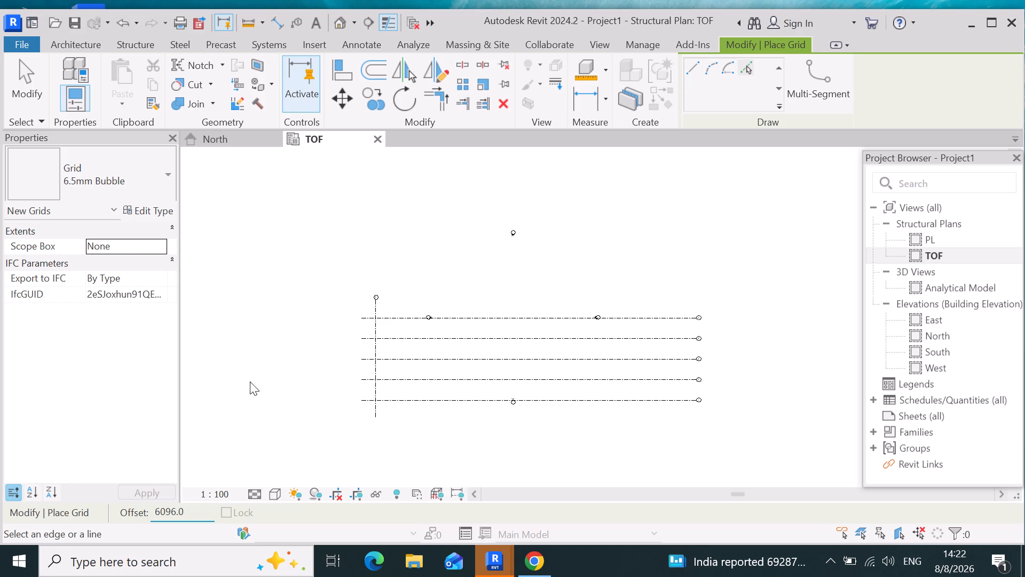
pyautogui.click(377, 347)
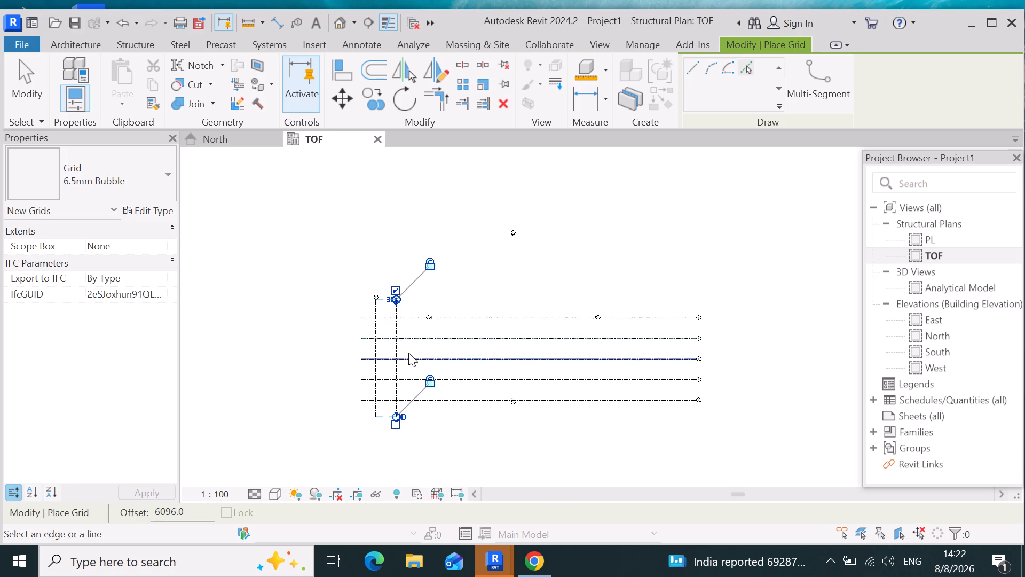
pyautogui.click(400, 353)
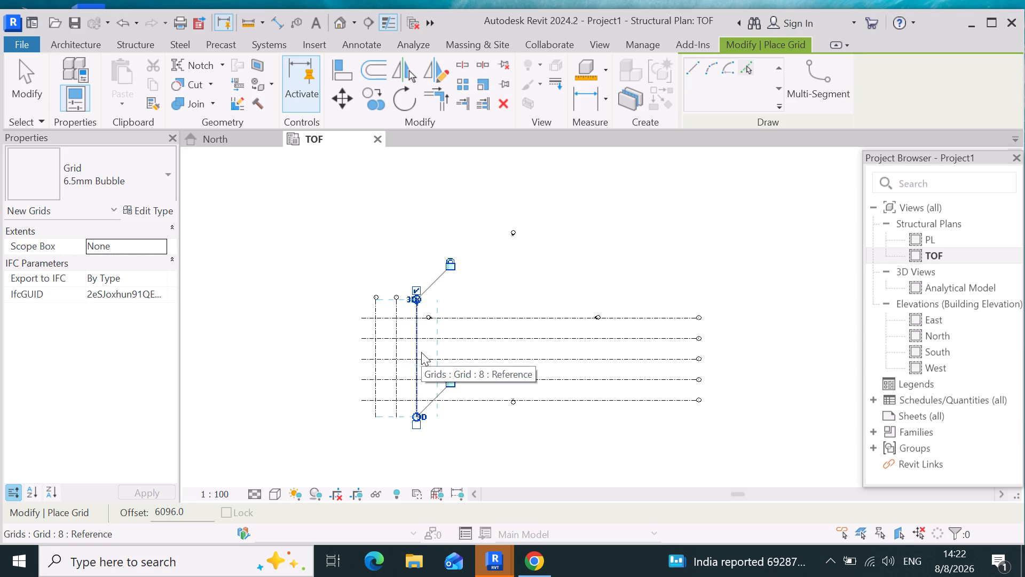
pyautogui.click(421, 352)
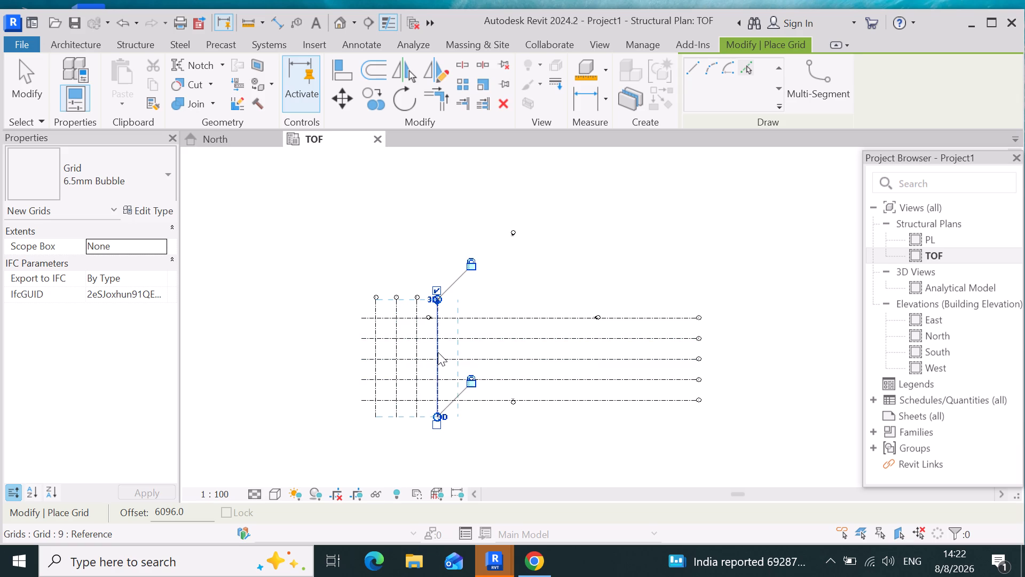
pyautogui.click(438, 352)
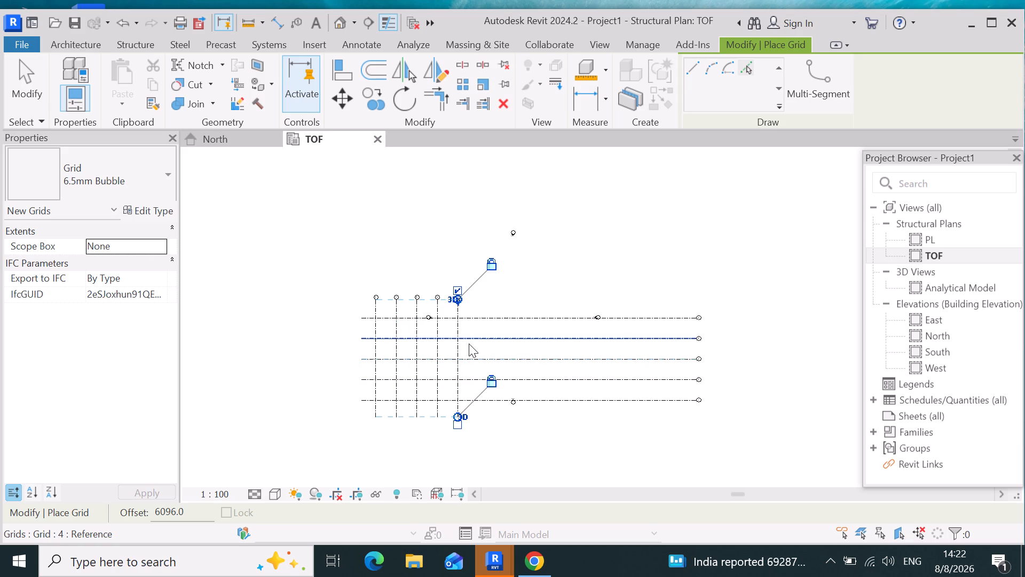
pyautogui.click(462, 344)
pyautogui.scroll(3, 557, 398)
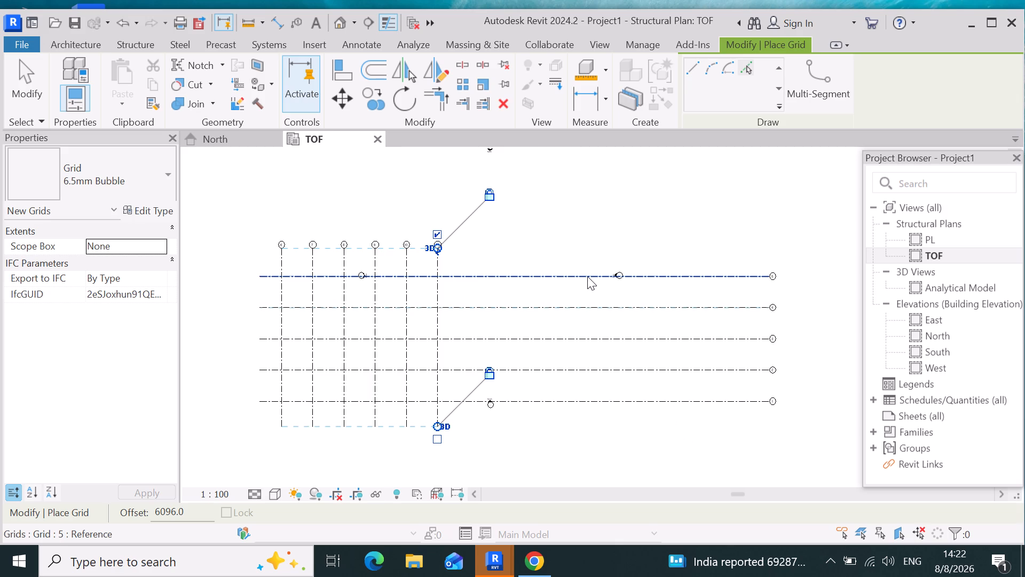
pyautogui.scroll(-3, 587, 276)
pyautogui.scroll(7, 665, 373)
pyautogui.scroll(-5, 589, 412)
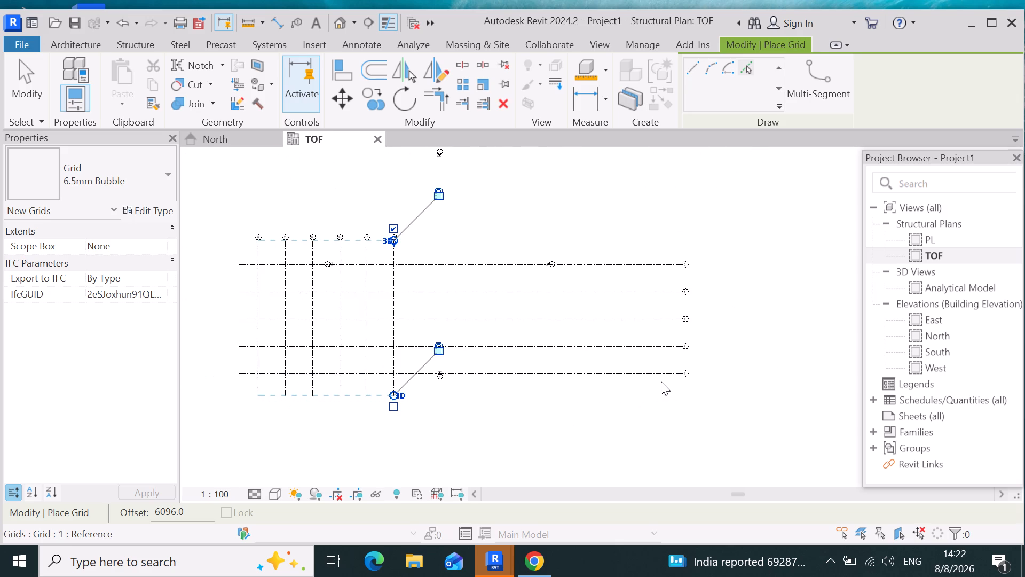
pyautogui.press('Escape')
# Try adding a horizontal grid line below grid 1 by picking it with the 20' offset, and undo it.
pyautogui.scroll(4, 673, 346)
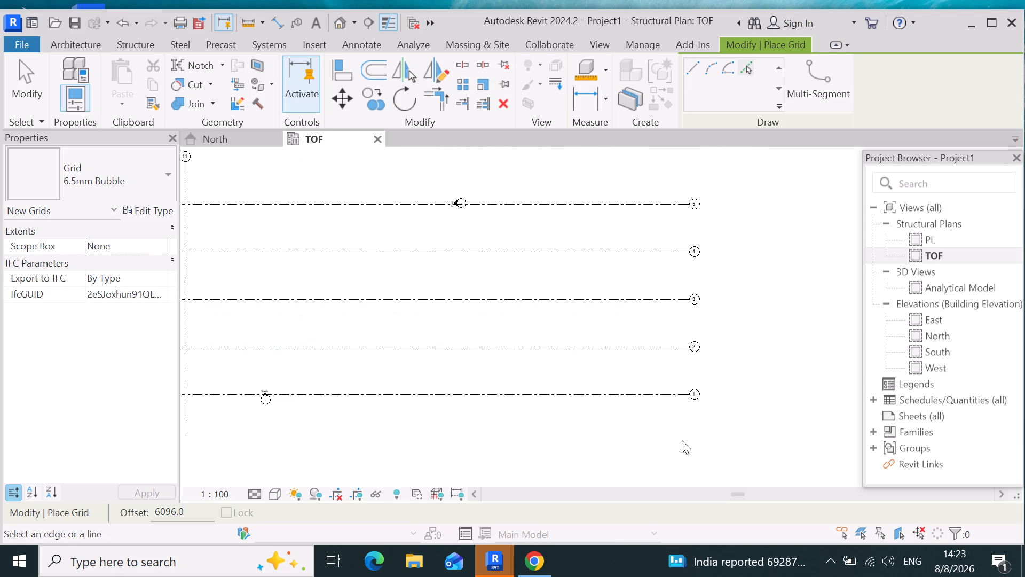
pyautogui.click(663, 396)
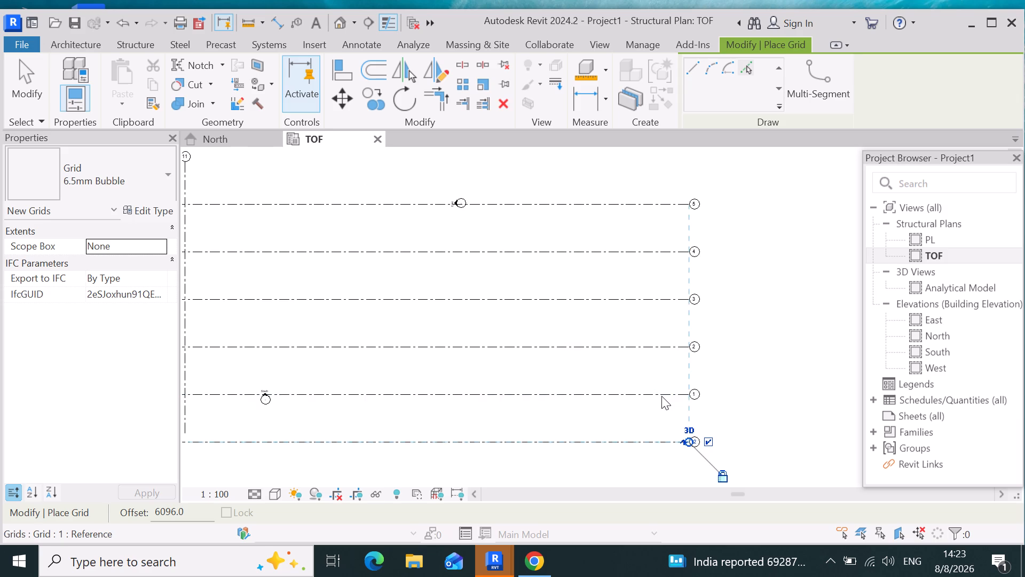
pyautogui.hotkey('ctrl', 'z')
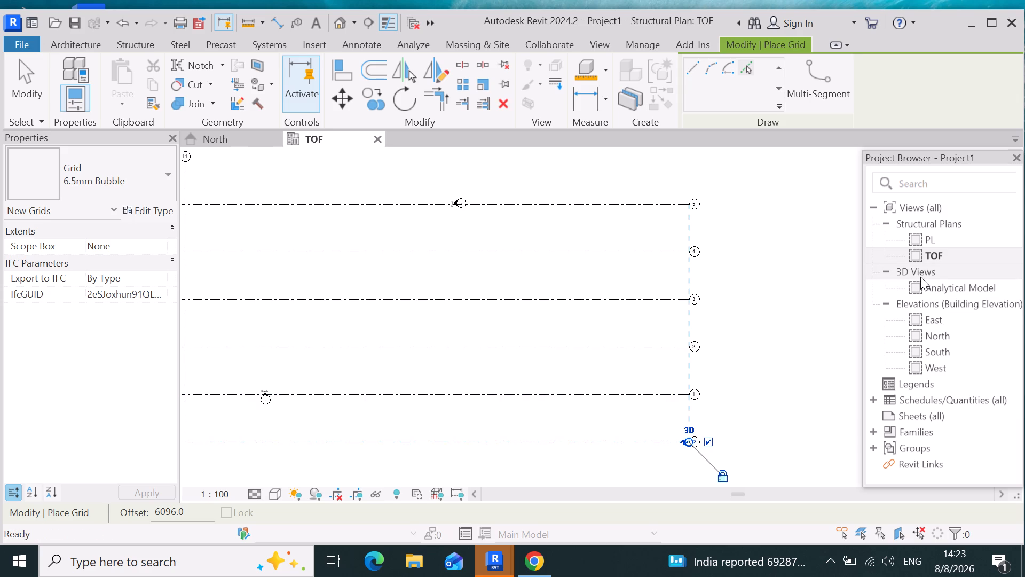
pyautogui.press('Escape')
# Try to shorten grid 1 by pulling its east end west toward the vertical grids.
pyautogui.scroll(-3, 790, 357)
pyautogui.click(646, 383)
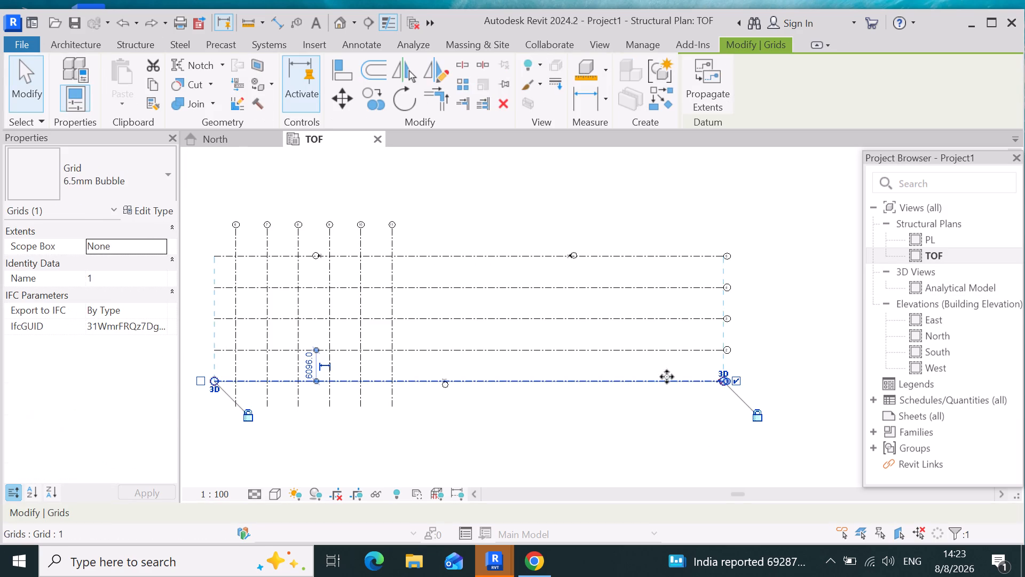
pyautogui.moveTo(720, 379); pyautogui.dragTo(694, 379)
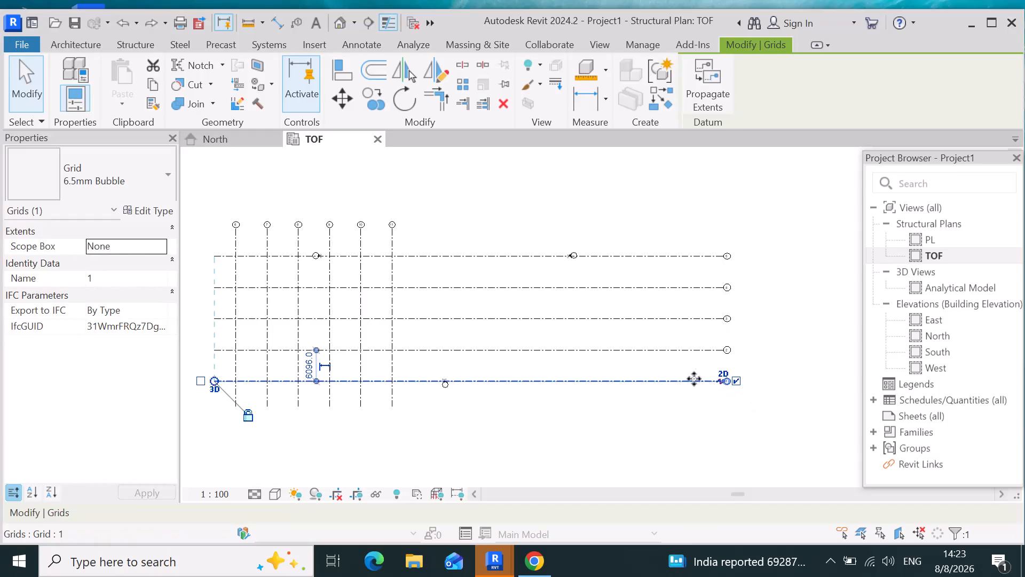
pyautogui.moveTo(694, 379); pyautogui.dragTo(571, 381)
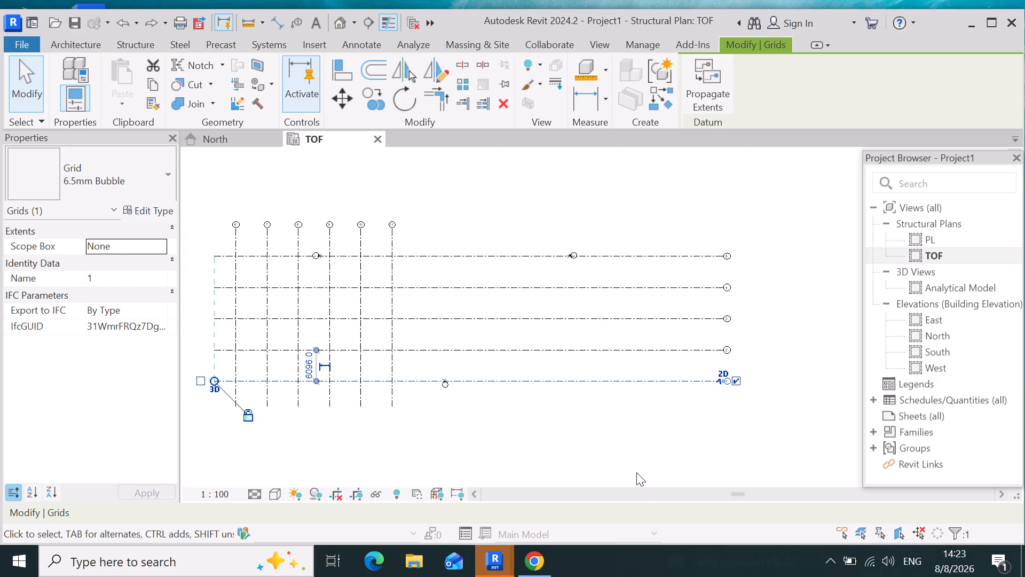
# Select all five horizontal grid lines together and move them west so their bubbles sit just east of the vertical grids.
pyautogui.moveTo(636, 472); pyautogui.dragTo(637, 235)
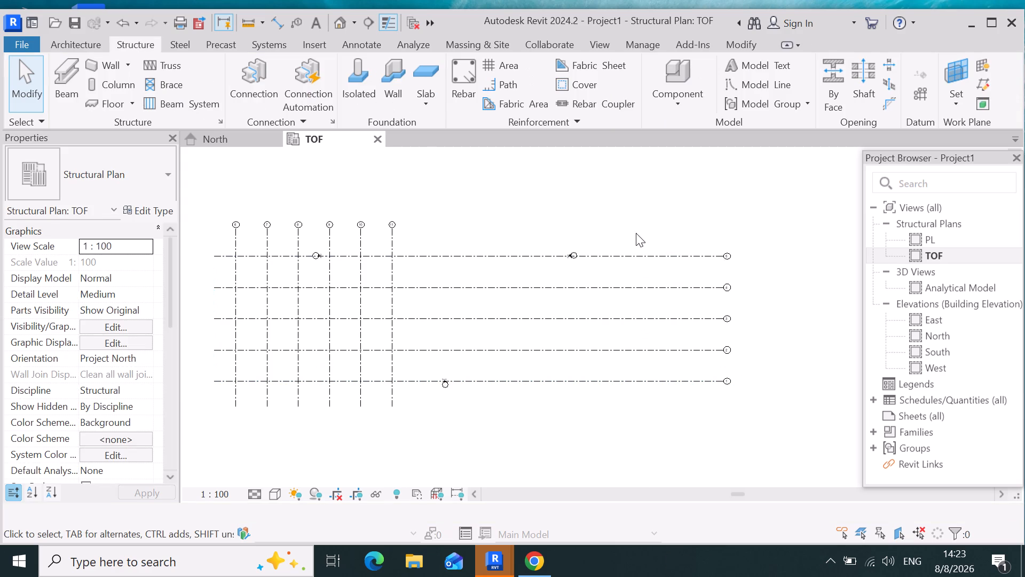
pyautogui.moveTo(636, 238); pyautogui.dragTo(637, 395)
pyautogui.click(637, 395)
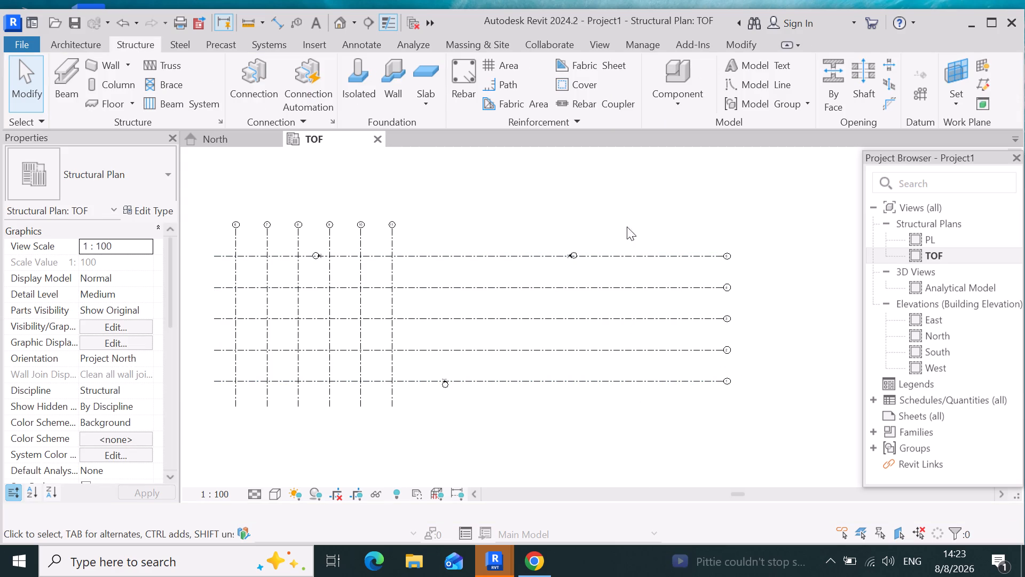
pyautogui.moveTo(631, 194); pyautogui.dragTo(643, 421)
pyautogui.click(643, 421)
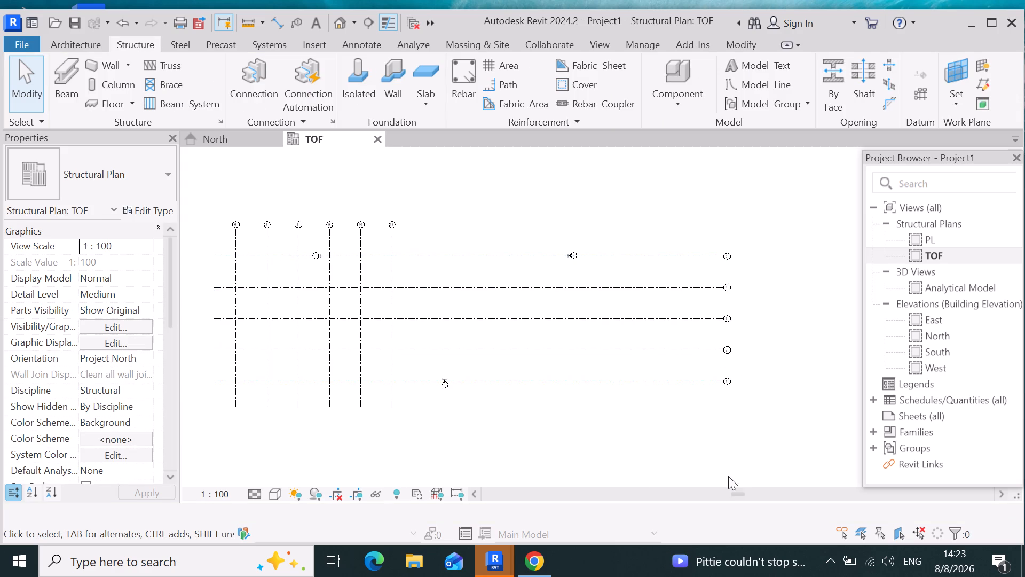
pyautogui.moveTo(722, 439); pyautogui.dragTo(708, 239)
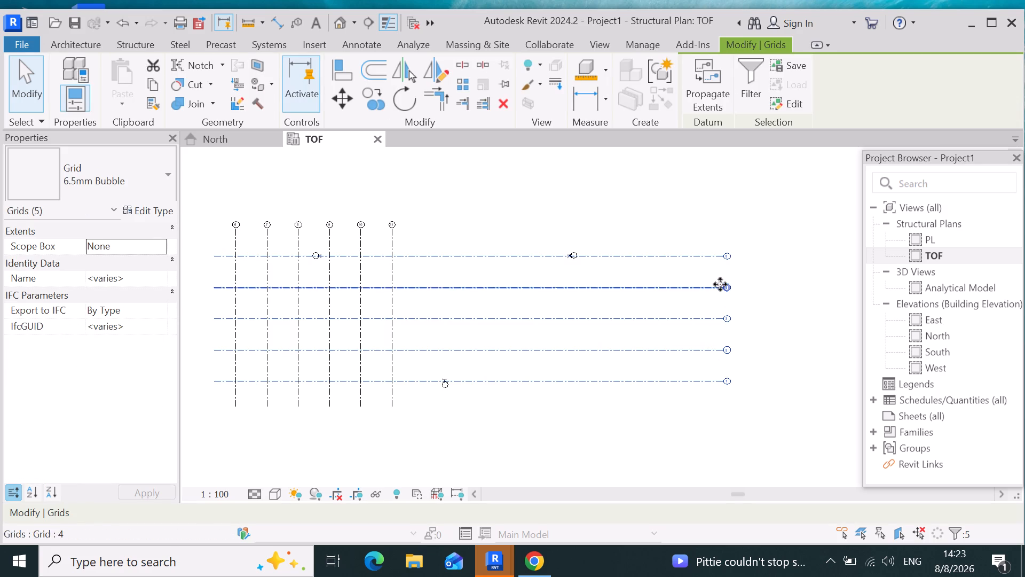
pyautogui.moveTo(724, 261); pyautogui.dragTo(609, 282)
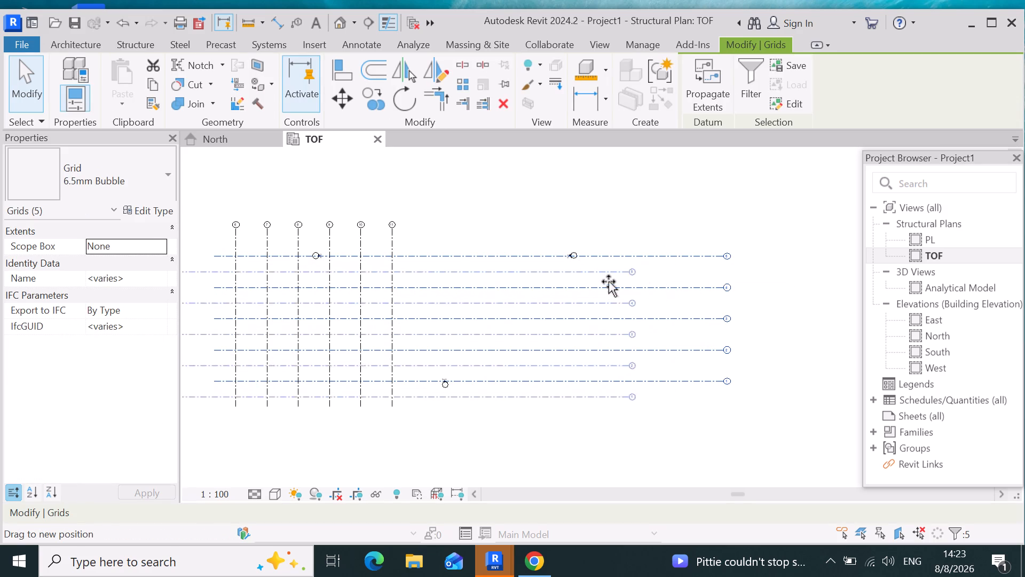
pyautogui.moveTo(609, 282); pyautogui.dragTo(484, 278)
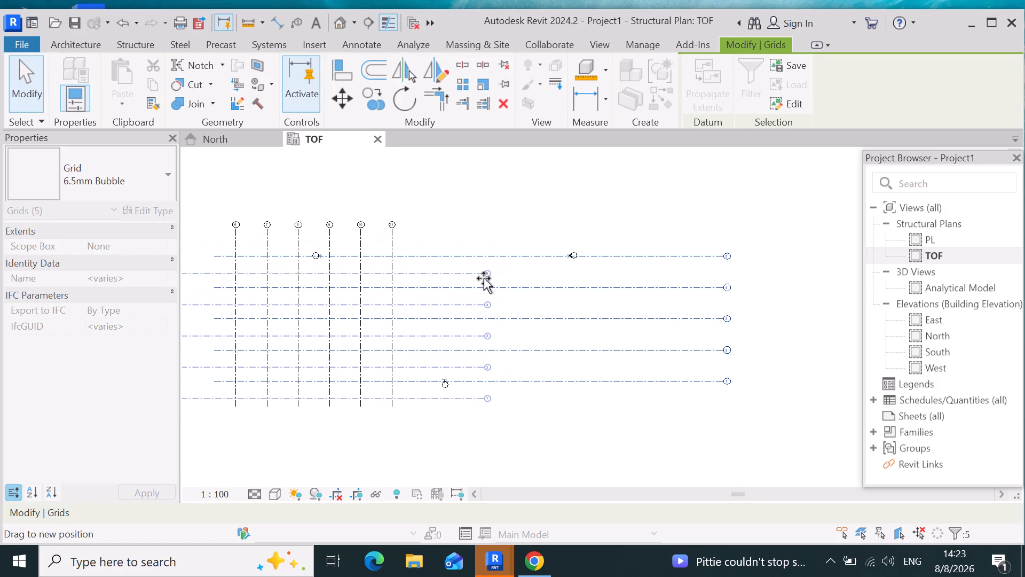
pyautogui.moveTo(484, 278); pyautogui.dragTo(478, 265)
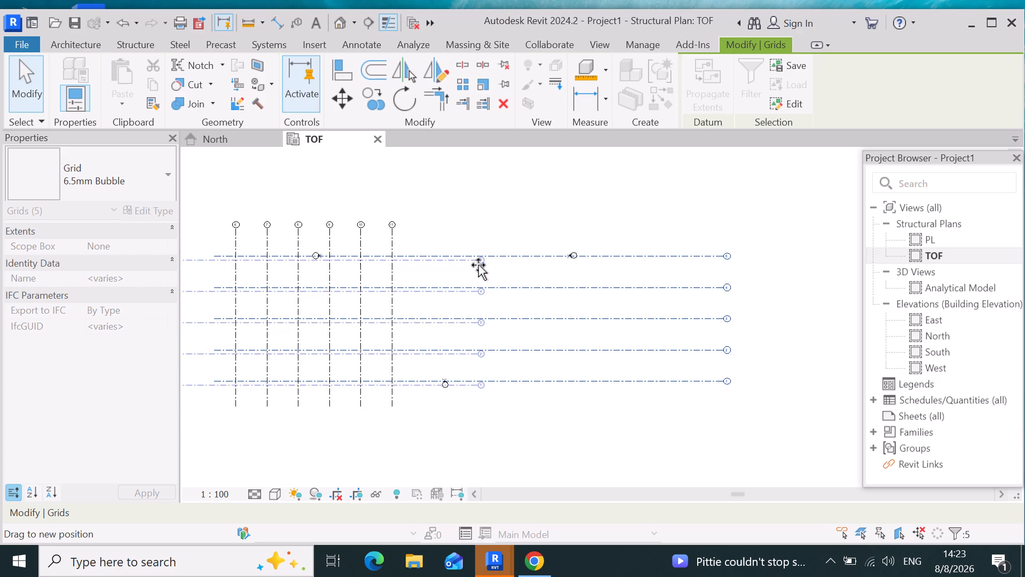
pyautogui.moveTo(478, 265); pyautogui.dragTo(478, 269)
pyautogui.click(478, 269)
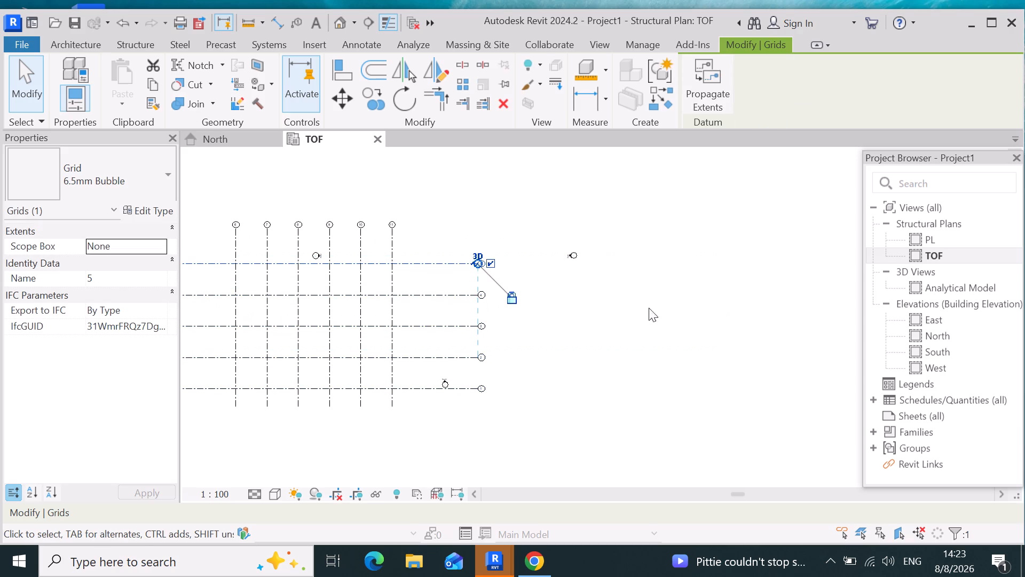
# Undo the horizontal grid move and all earlier grid placements until no grid lines are left in the TOF plan.
pyautogui.scroll(-5, 693, 305)
pyautogui.scroll(4, 656, 335)
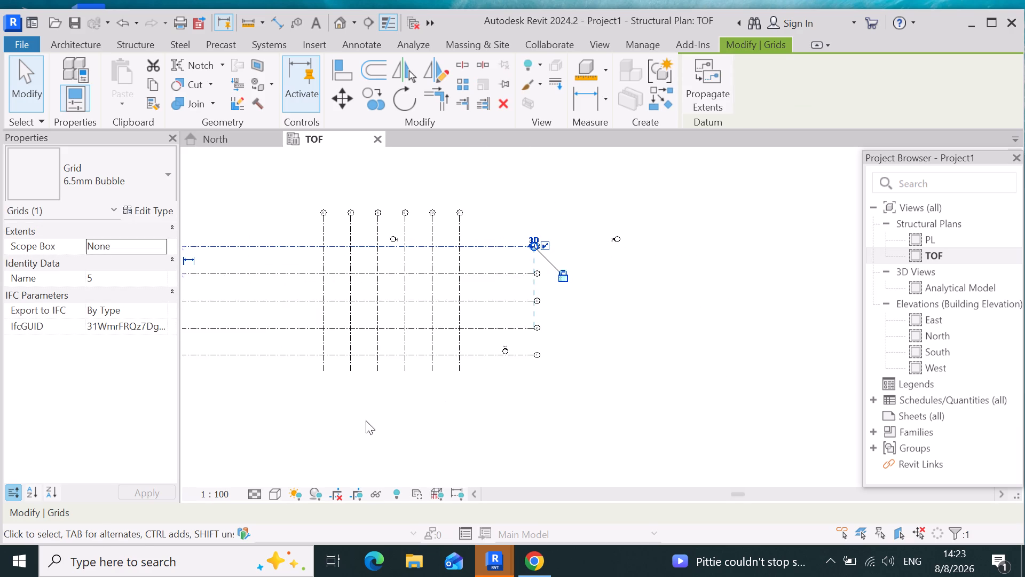
pyautogui.scroll(4, 324, 301)
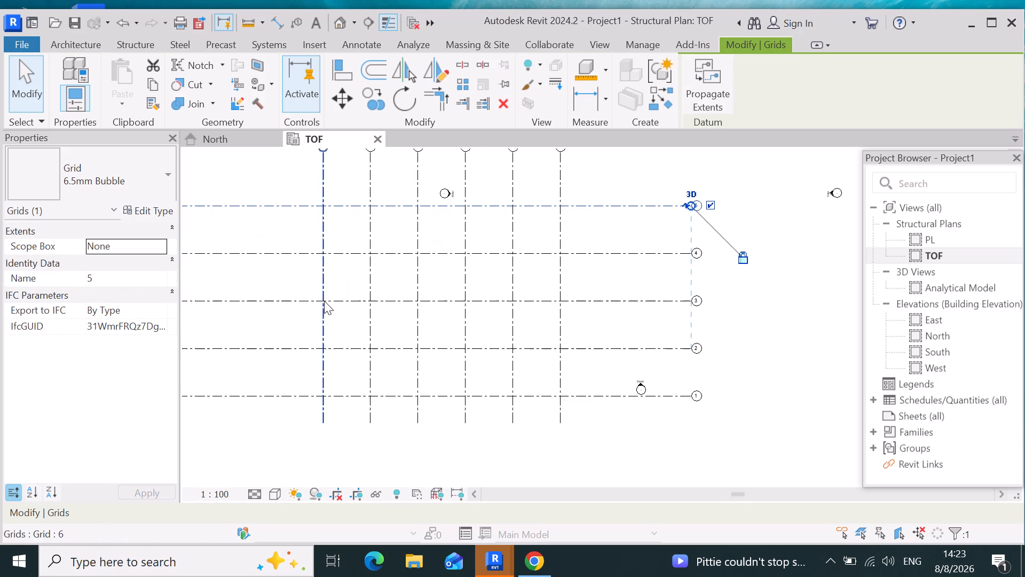
pyautogui.scroll(-4, 501, 370)
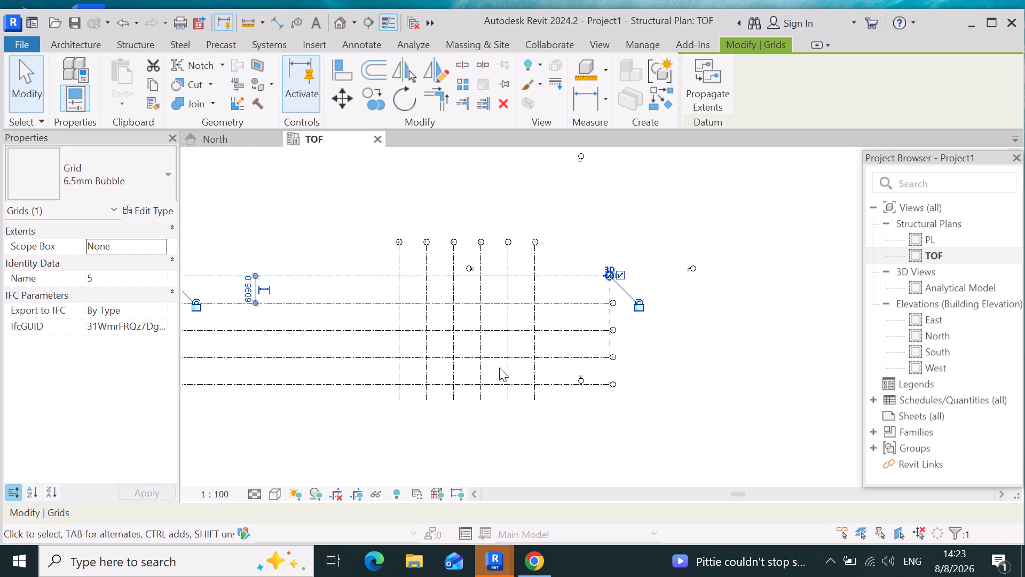
pyautogui.scroll(-5, 499, 368)
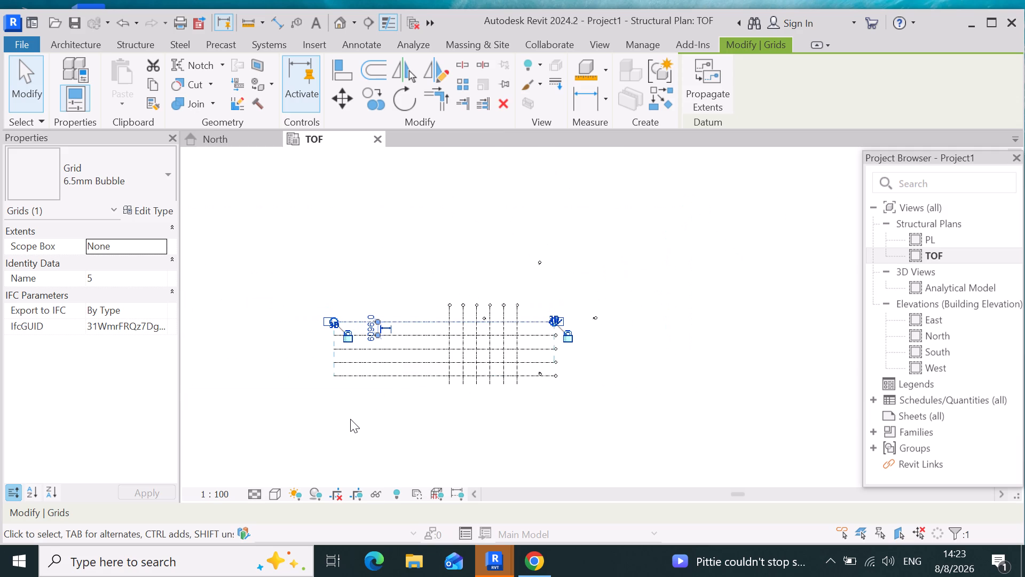
pyautogui.hotkey('ctrl', 'z')
pyautogui.hotkey('ctrl', 'z')
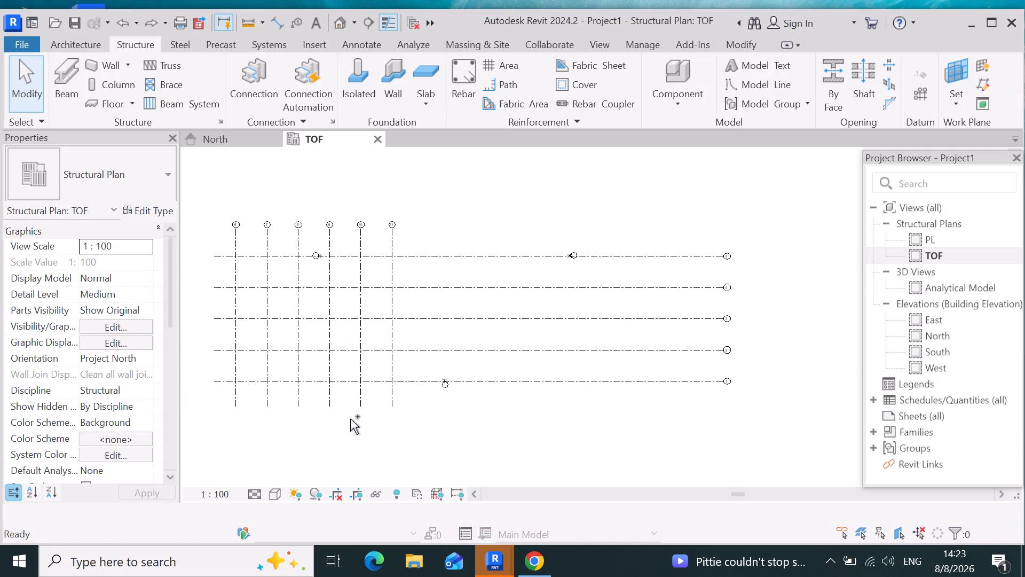
pyautogui.hotkey('ctrl', 'z')
pyautogui.hotkey('ctrl', 'z')
pyautogui.hotkey('ctrl', 'z')
pyautogui.hotkey('ctrl', 'z')
pyautogui.hotkey('ctrl', 'z')
pyautogui.hotkey('ctrl', 'z')
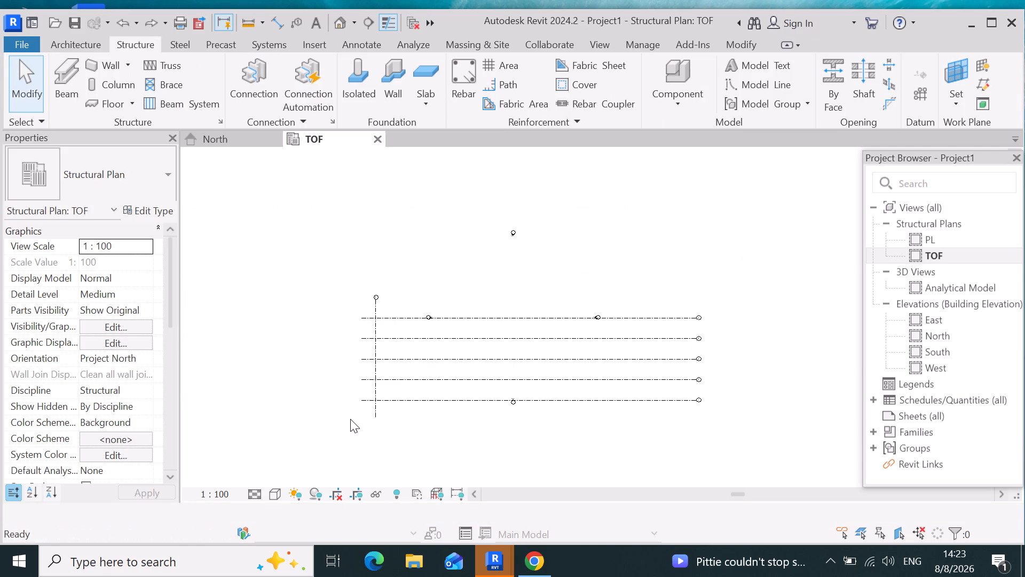
pyautogui.press('z')
pyautogui.hotkey('ctrl', 'z')
pyautogui.press('z')
pyautogui.hotkey('ctrl', 'z')
pyautogui.hotkey('ctrl', 'z')
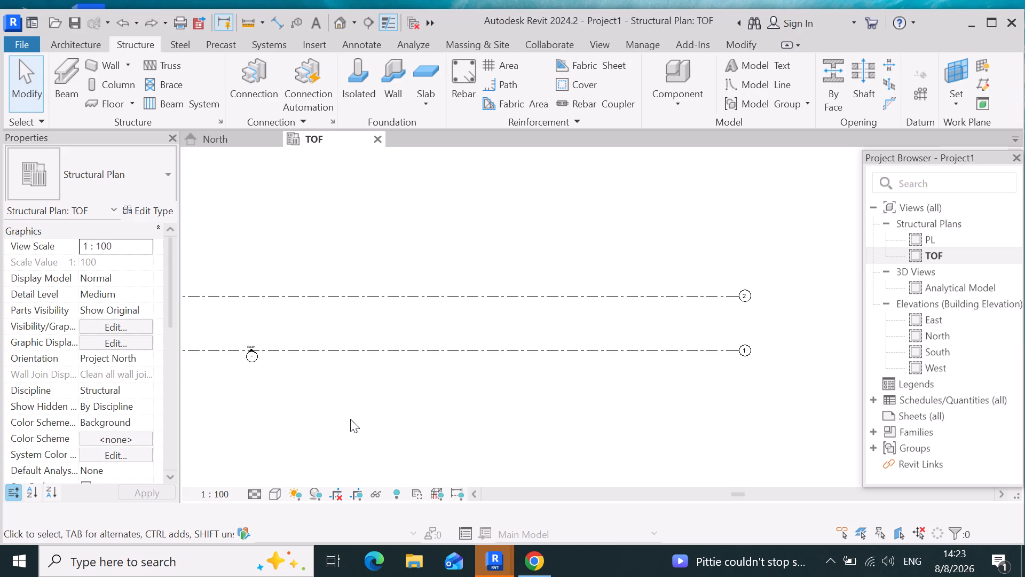
pyautogui.hotkey('ctrl', 'z')
pyautogui.hotkey('ctrl', 'z')
pyautogui.press('z')
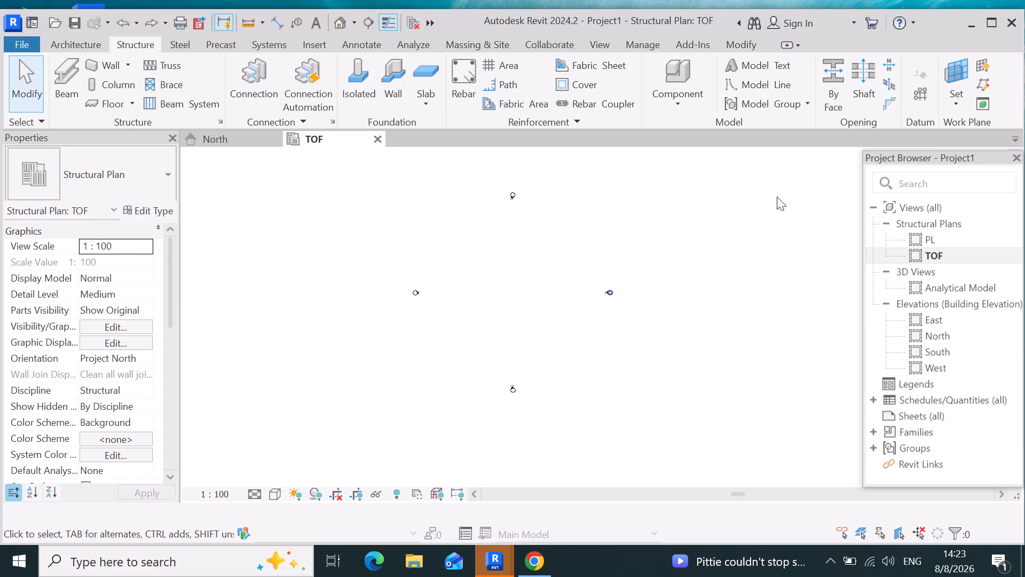
# Draw a horizontal grid line with a 2.0 offset just above the south elevation marker, extending east past the east elevation marker.
pyautogui.click(921, 98)
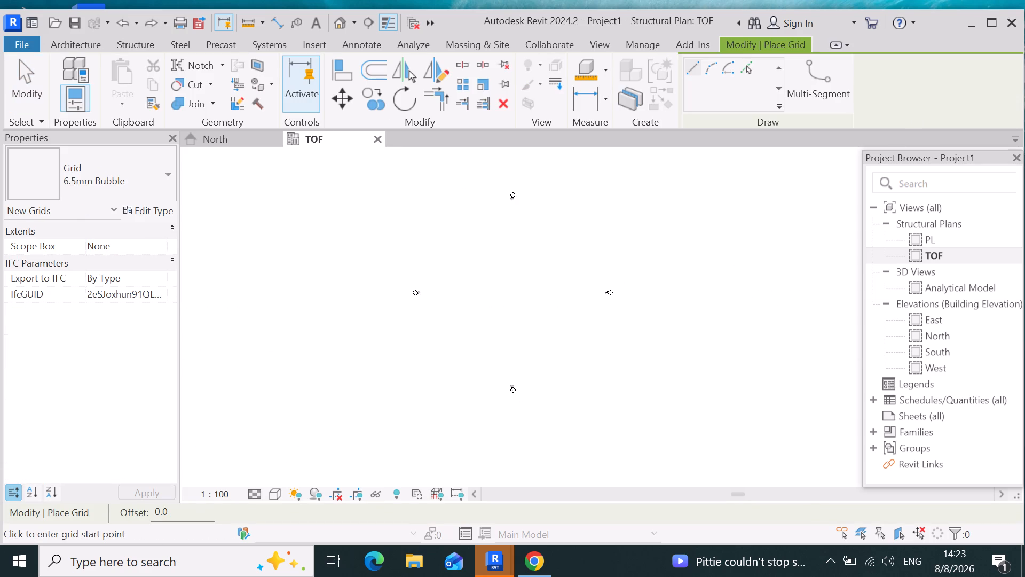
pyautogui.click(204, 508)
pyautogui.press('BackSpace')
pyautogui.press('BackSpace')
pyautogui.press('BackSpace')
pyautogui.press('BackSpace')
pyautogui.press('BackSpace')
pyautogui.press('BackSpace')
pyautogui.press('BackSpace')
pyautogui.press('BackSpace')
pyautogui.press('BackSpace')
pyautogui.press('BackSpace')
pyautogui.press('BackSpace')
pyautogui.press('BackSpace')
pyautogui.press('BackSpace')
pyautogui.press('2')
pyautogui.press('Escape')
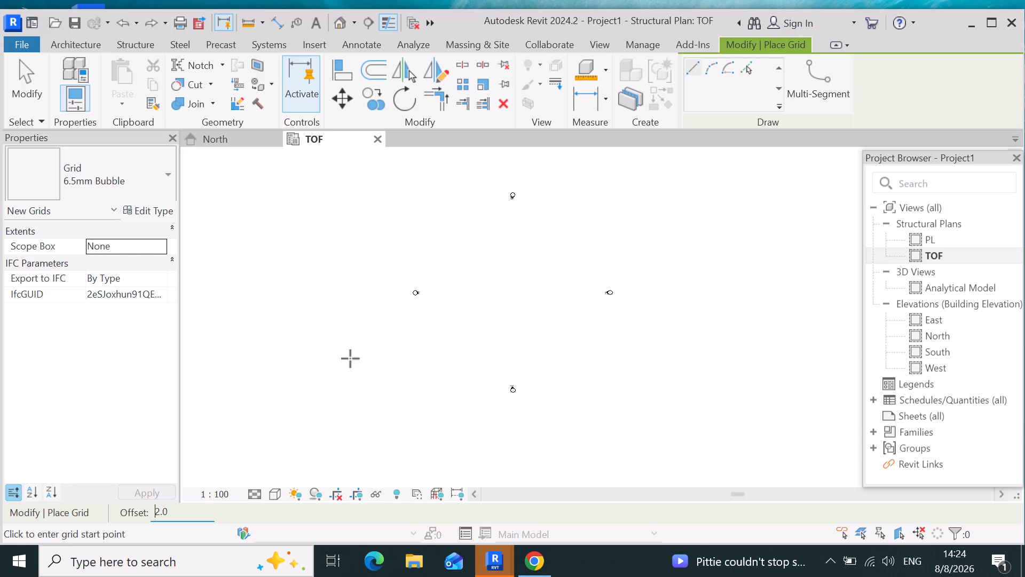
pyautogui.press('BackSpace')
pyautogui.press('BackSpace')
pyautogui.press('BackSpace')
pyautogui.doubleClick(175, 503)
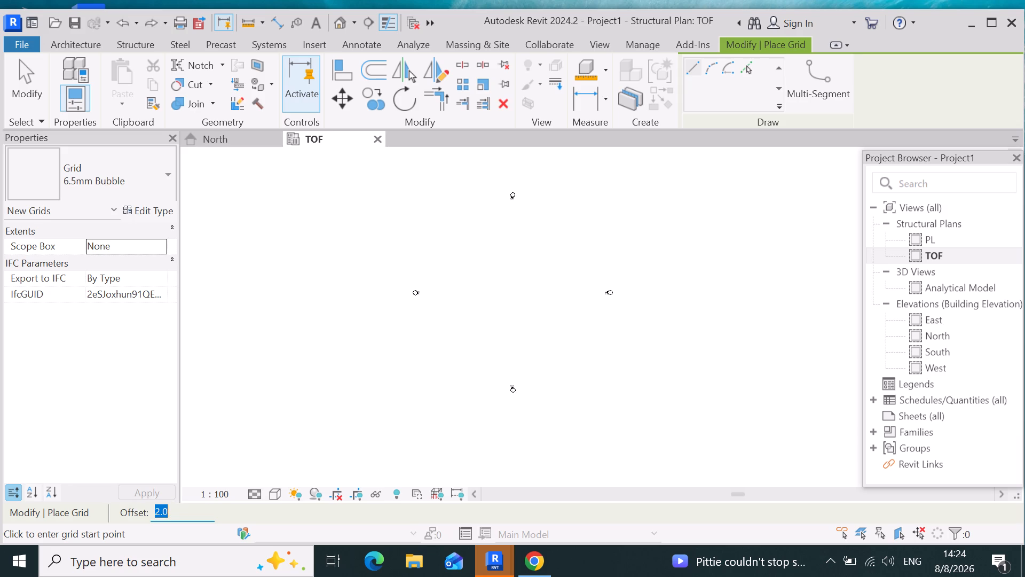
pyautogui.click(178, 512)
pyautogui.press('BackSpace')
pyautogui.press('BackSpace')
pyautogui.press('BackSpace')
pyautogui.press('BackSpace')
pyautogui.click(686, 69)
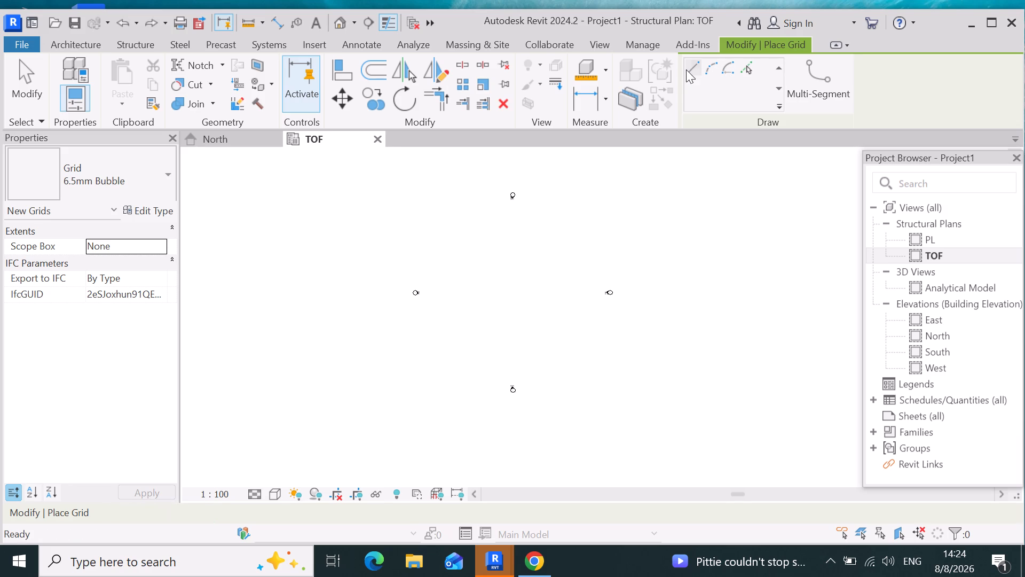
pyautogui.click(417, 364)
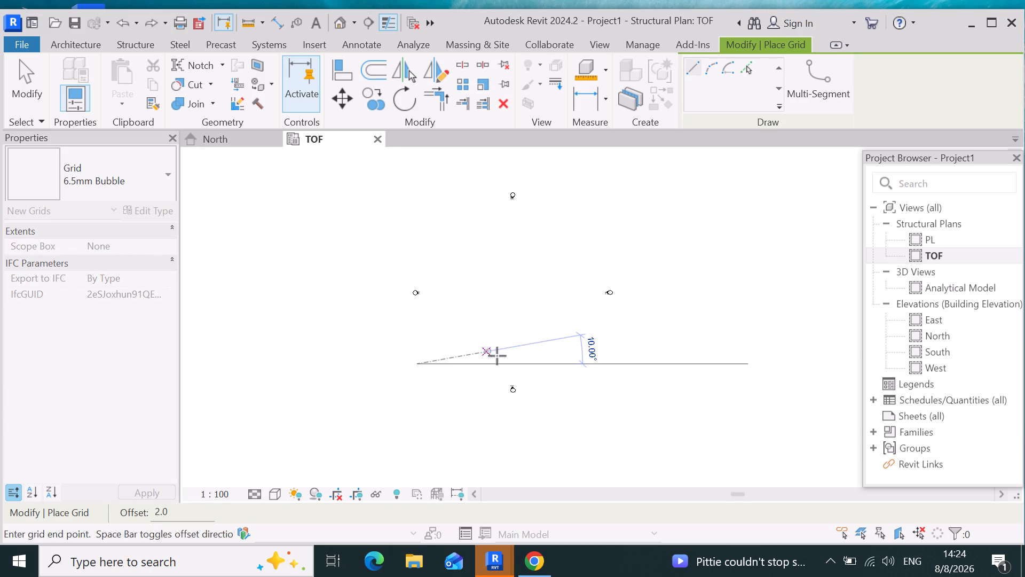
pyautogui.click(643, 366)
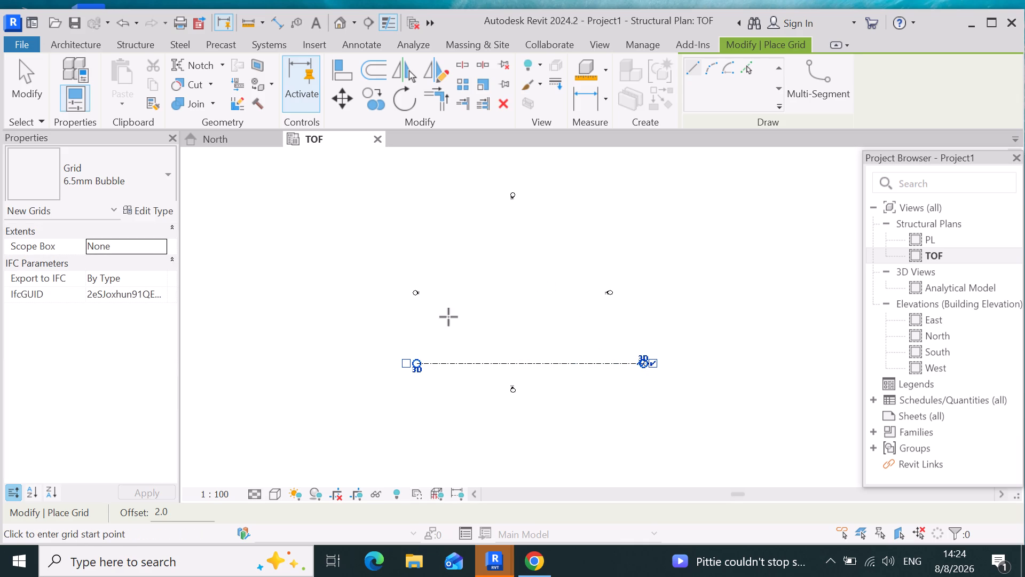
pyautogui.click(597, 476)
pyautogui.scroll(4, 646, 417)
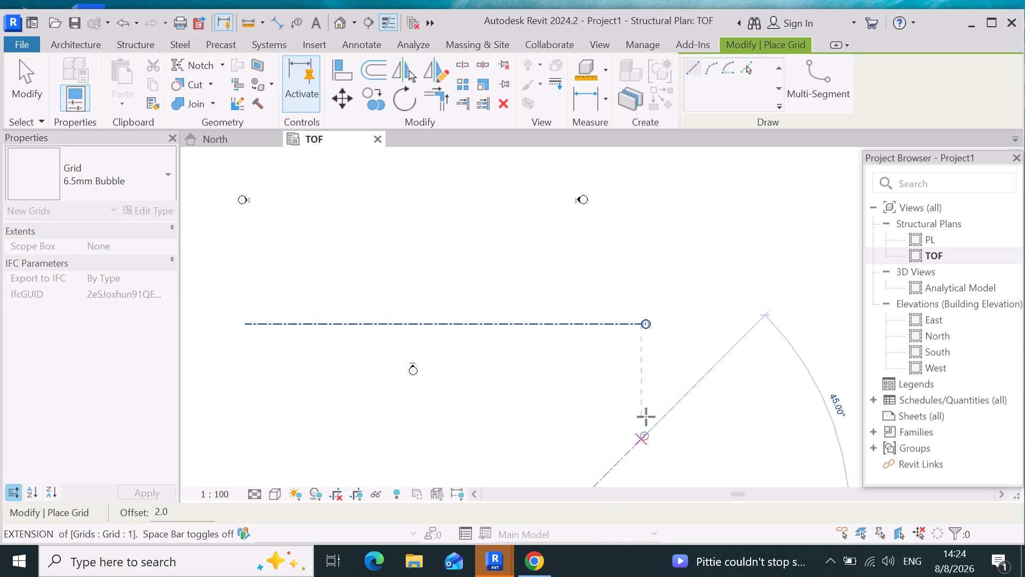
pyautogui.press('Escape')
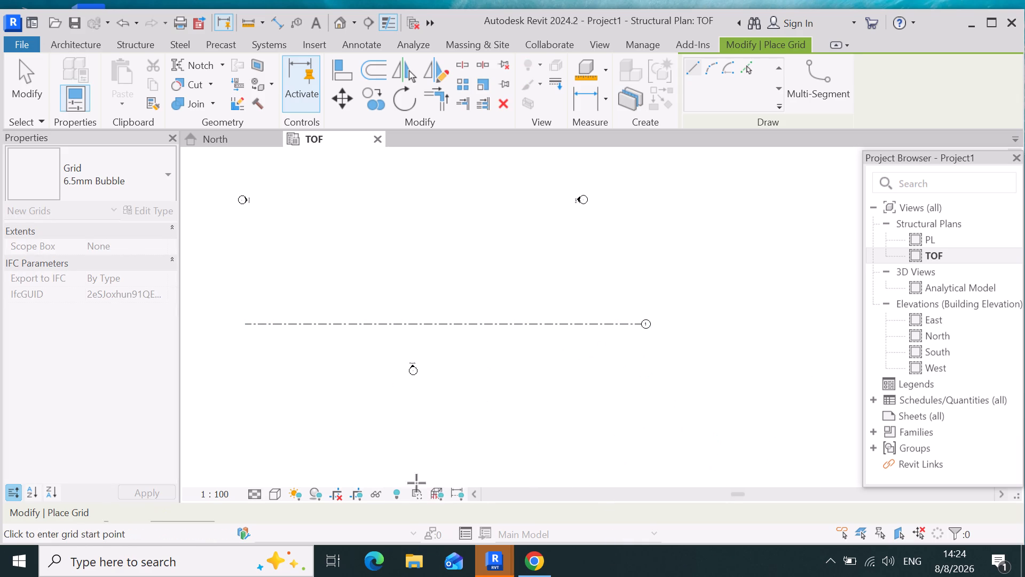
# Add two horizontal grid lines above grid 1 by picking successive lines at a 20' offset.
pyautogui.click(740, 67)
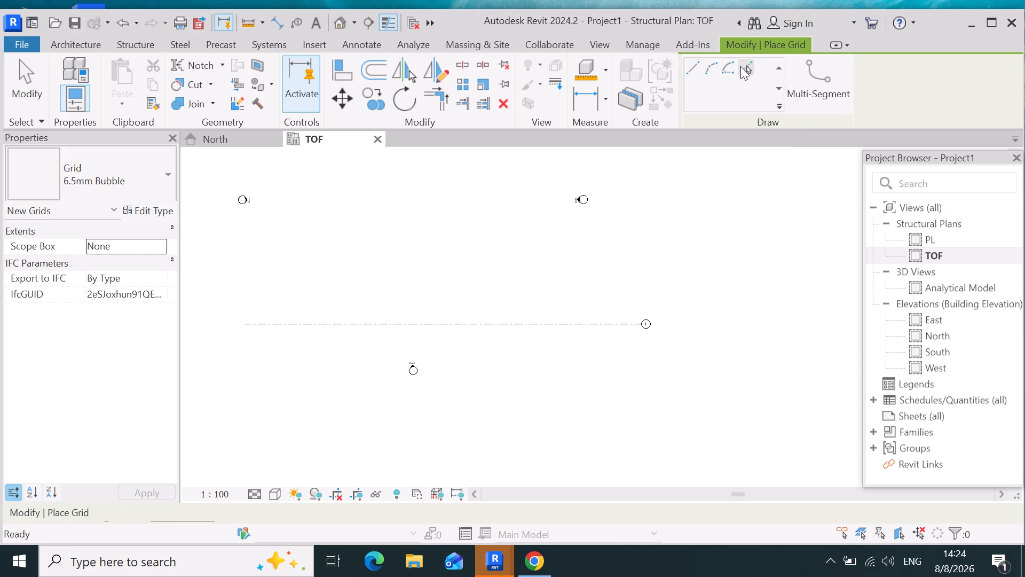
pyautogui.click(175, 509)
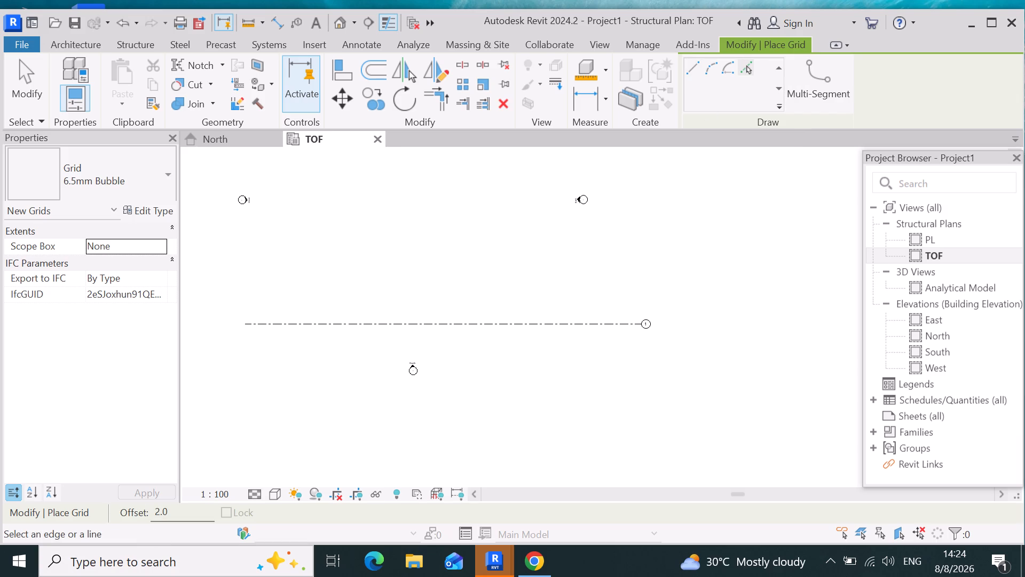
pyautogui.press('BackSpace')
pyautogui.press('BackSpace')
pyautogui.press('BackSpace')
pyautogui.press('BackSpace')
pyautogui.press('BackSpace')
pyautogui.press('BackSpace')
pyautogui.write('20')
pyautogui.press("'")
pyautogui.press('Return')
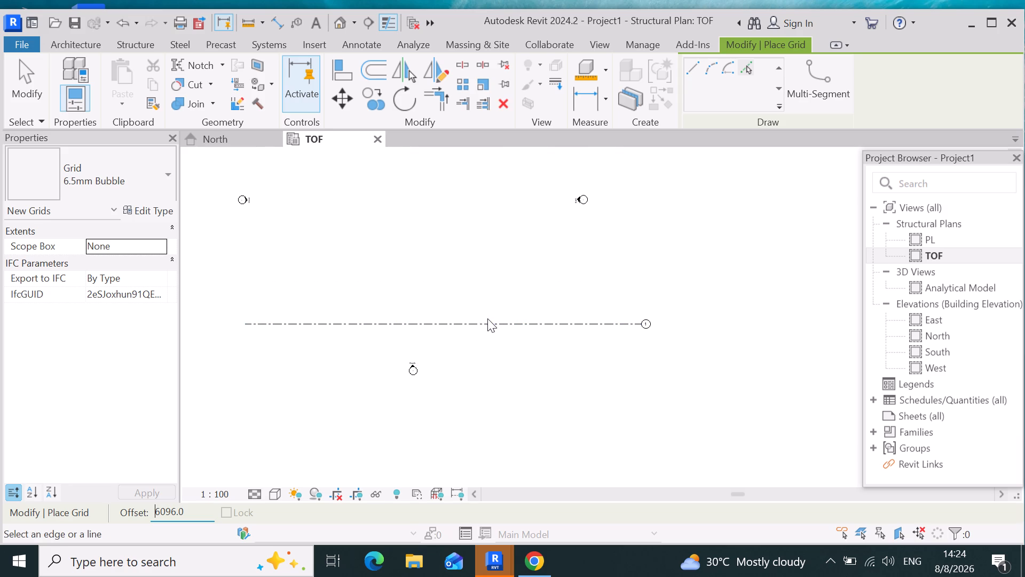
pyautogui.click(487, 319)
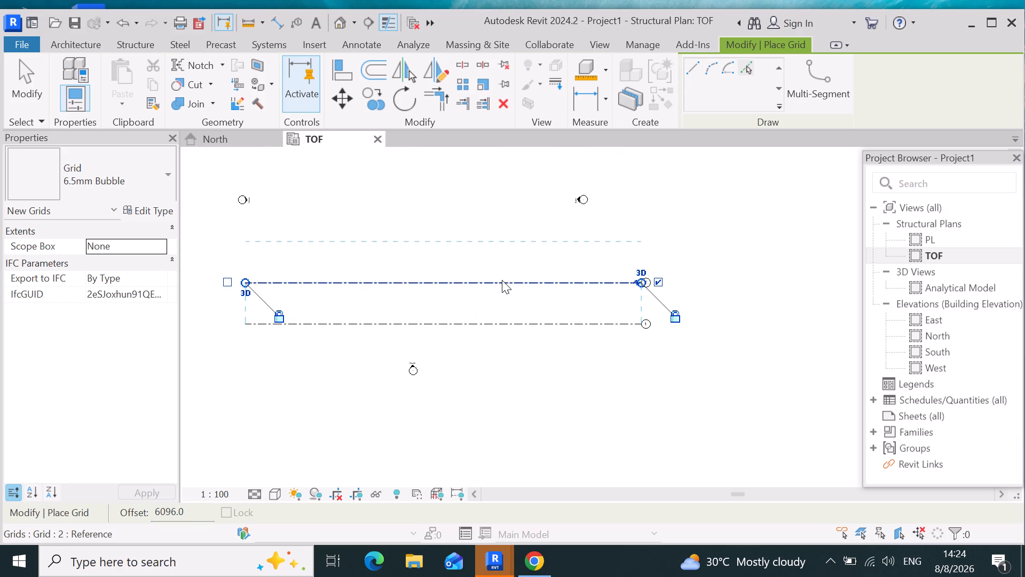
pyautogui.click(501, 280)
# Add two more horizontal grid lines above grid 3 by picking successive lines at the 20' offset, and finish grid placement.
pyautogui.scroll(-4, 684, 442)
pyautogui.scroll(3, 494, 470)
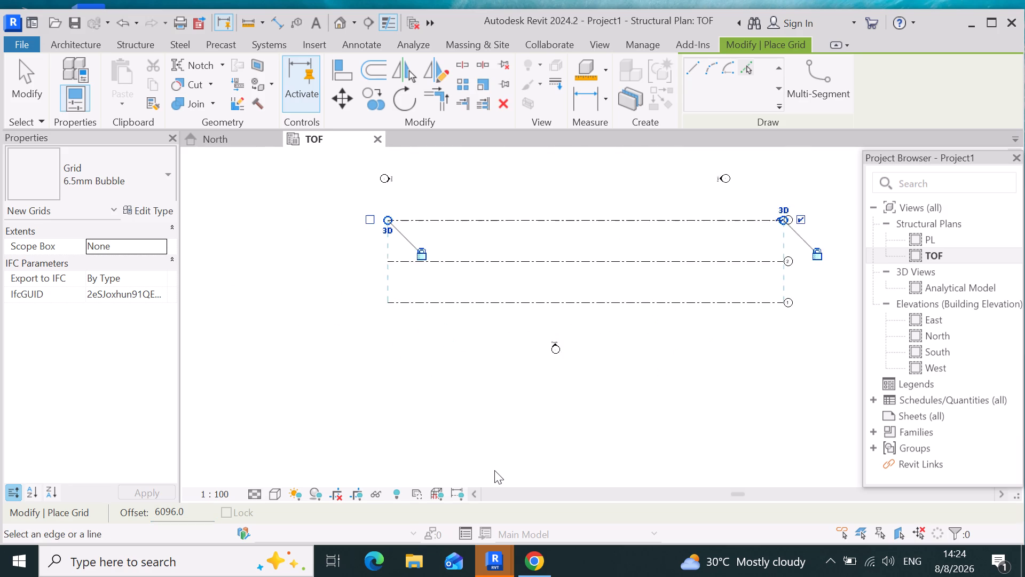
pyautogui.scroll(2, 494, 470)
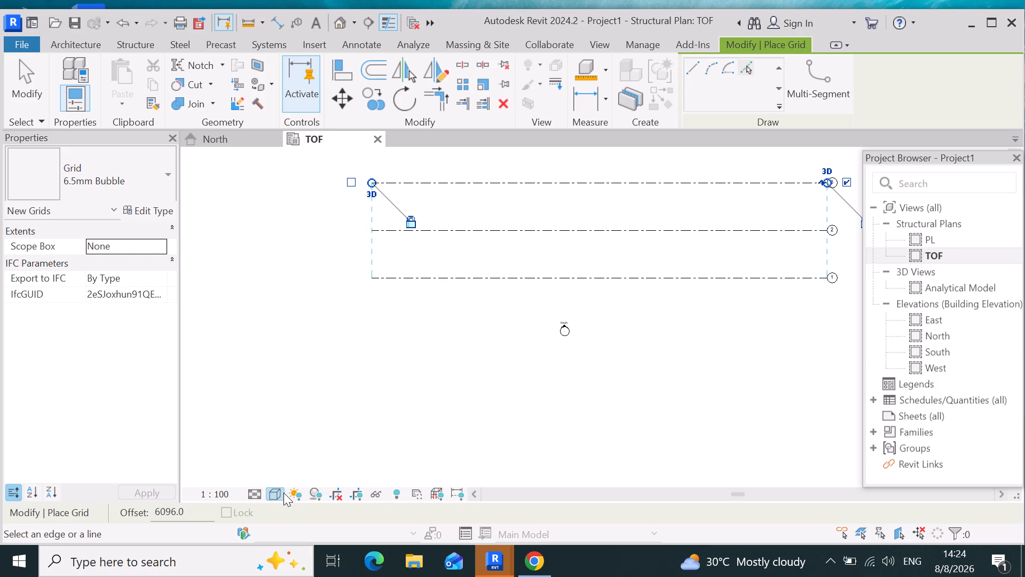
pyautogui.scroll(-2, 283, 493)
pyautogui.scroll(-2, 595, 376)
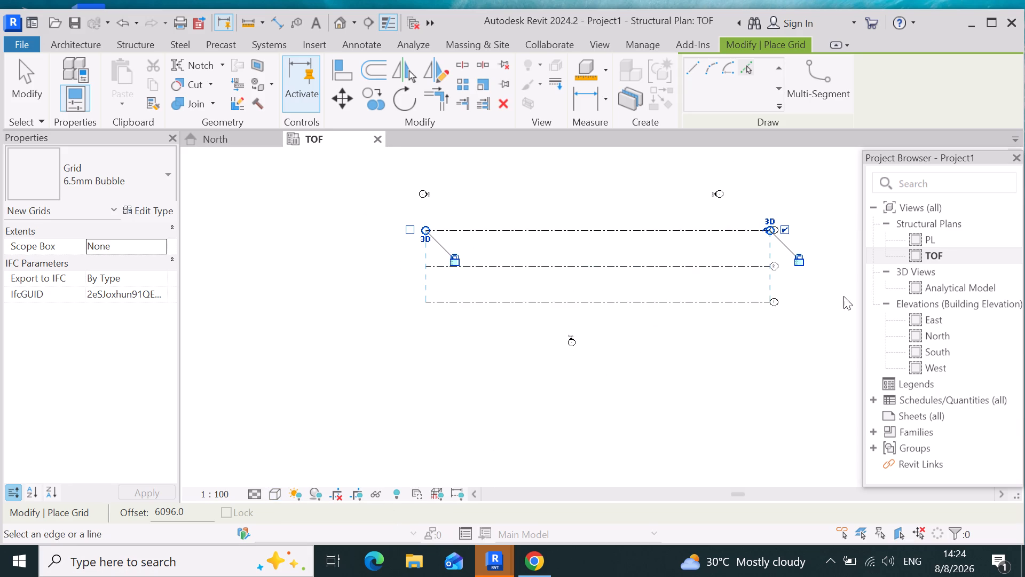
pyautogui.scroll(7, 790, 223)
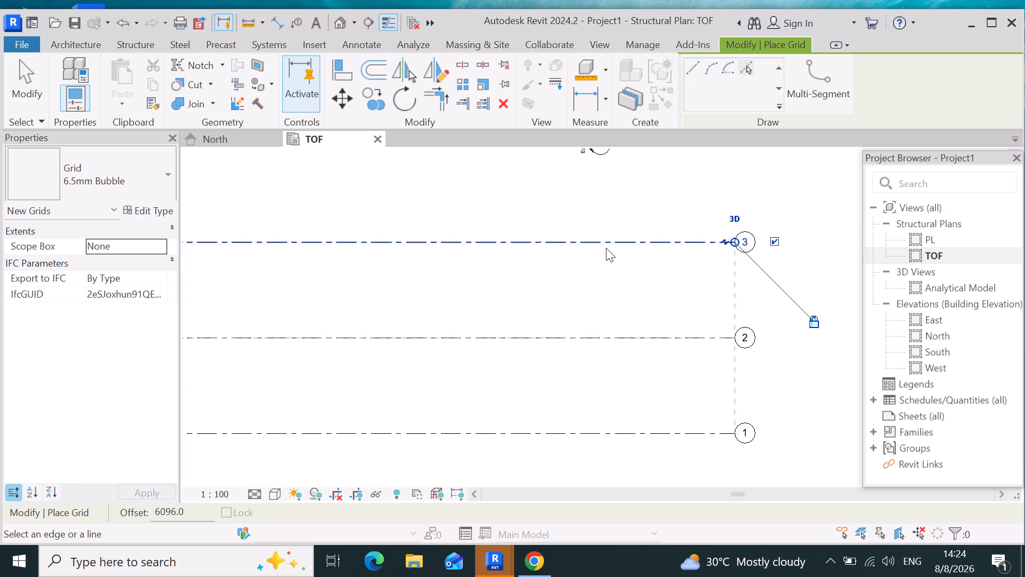
pyautogui.click(745, 69)
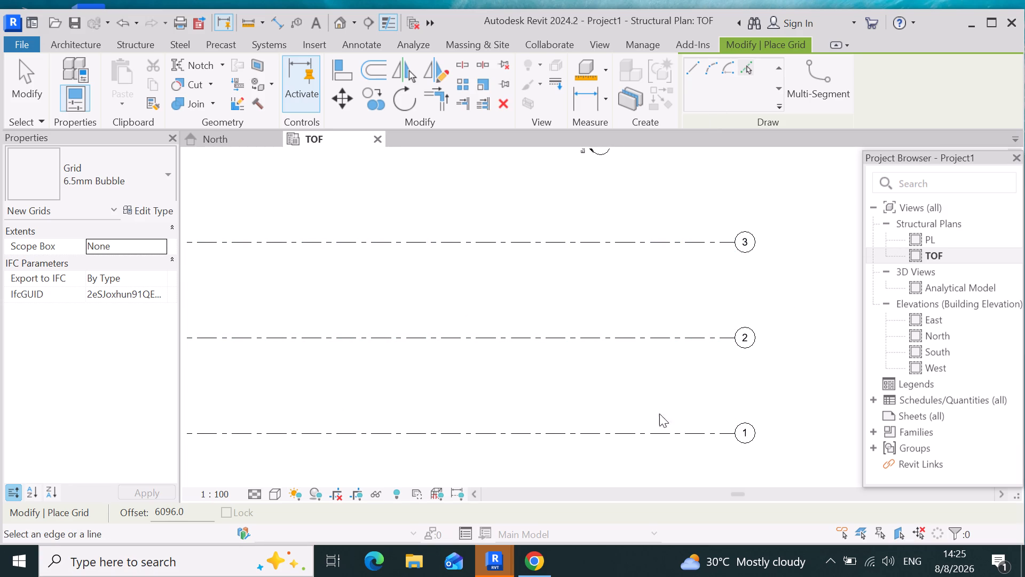
pyautogui.scroll(-4, 676, 413)
pyautogui.click(623, 310)
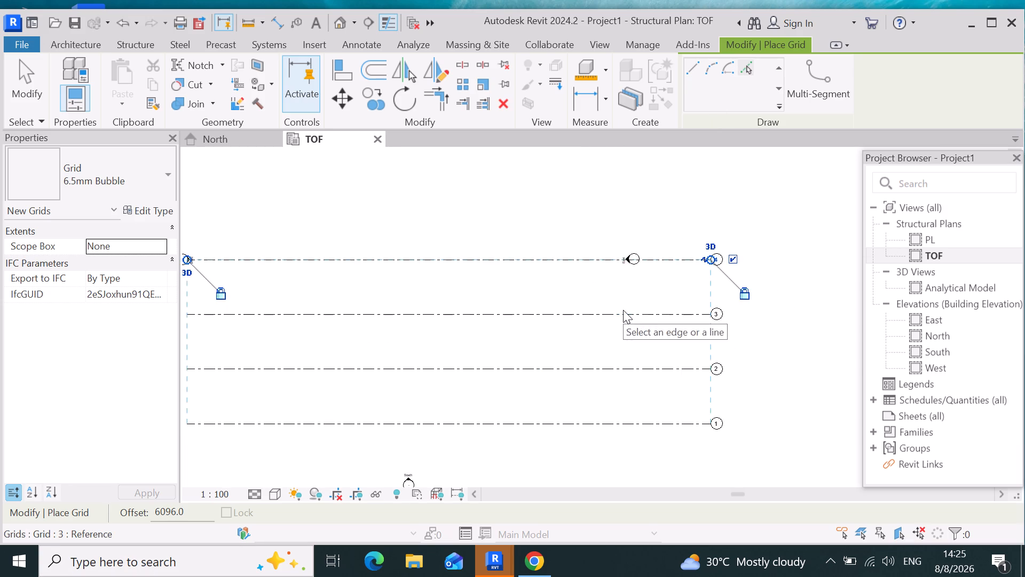
pyautogui.scroll(-3, 850, 345)
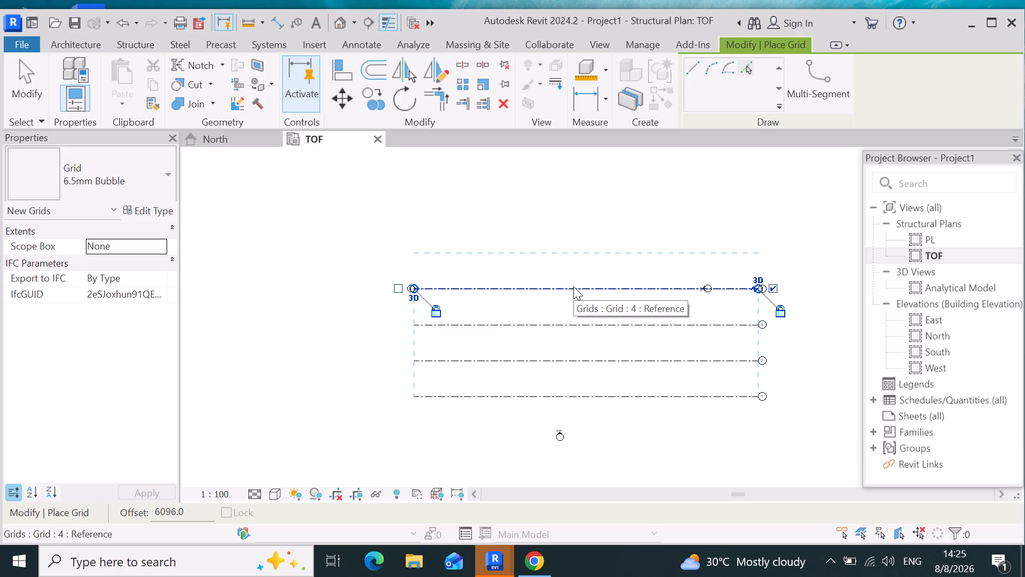
pyautogui.click(573, 285)
pyautogui.scroll(-3, 538, 306)
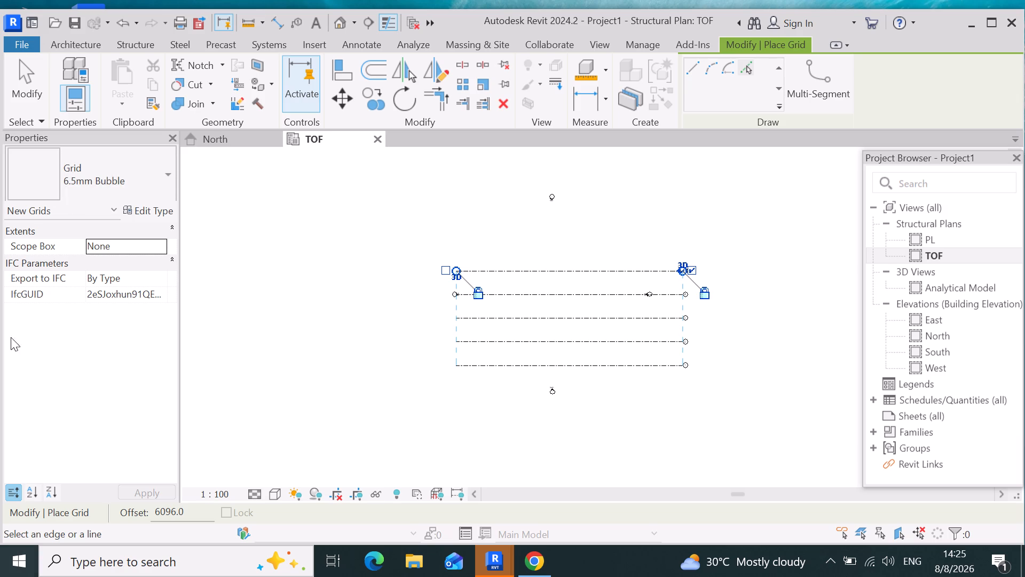
pyautogui.click(26, 74)
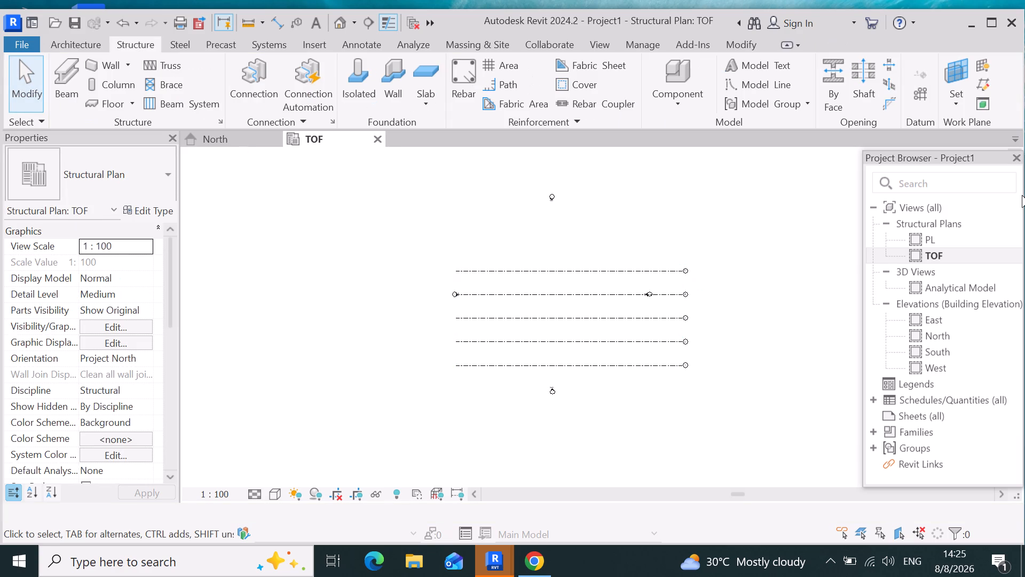
# Draw a vertical grid line near the west ends of the horizontal grids, crossing all five from south to north.
pyautogui.click(927, 93)
pyautogui.click(697, 64)
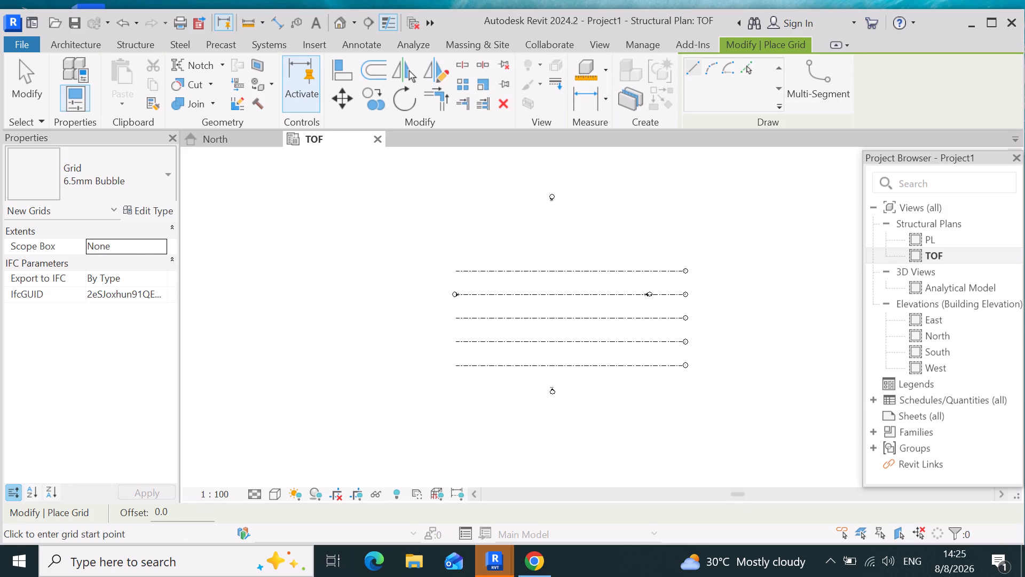
pyautogui.click(463, 387)
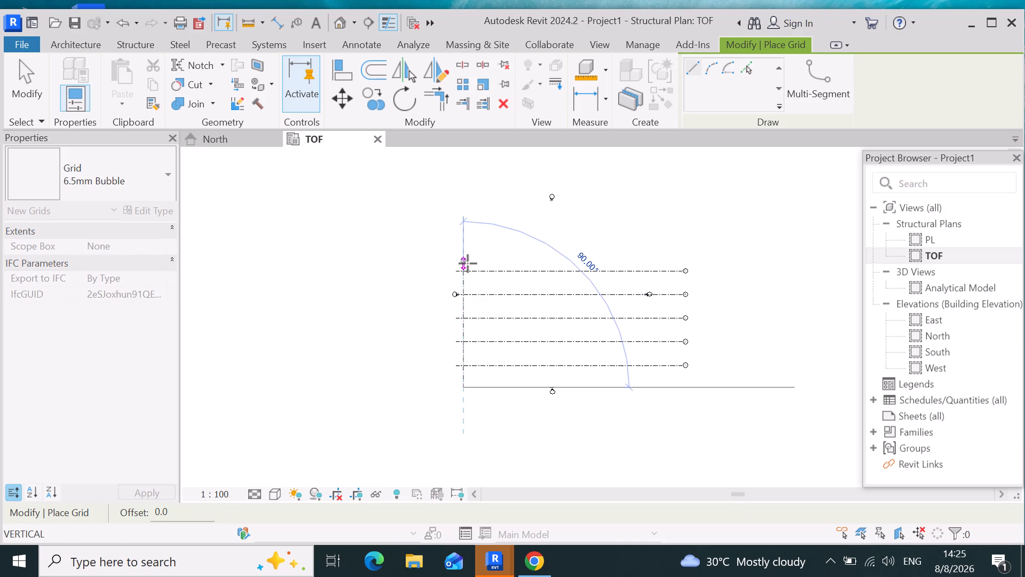
pyautogui.click(468, 220)
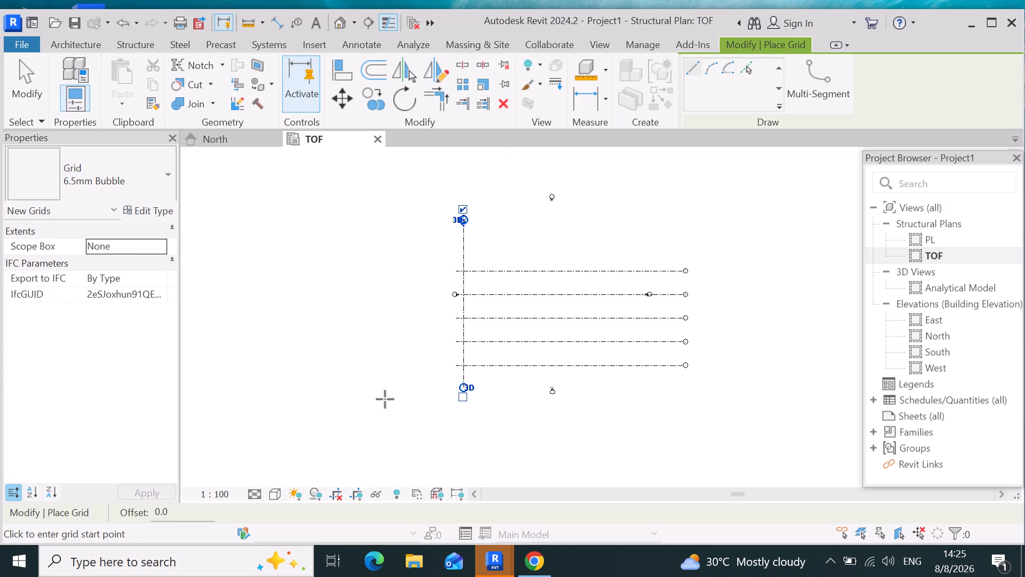
# Add a vertical grid line 20' east of the first vertical grid by picking it with an offset.
pyautogui.click(194, 517)
pyautogui.press('BackSpace')
pyautogui.press('BackSpace')
pyautogui.press('BackSpace')
pyautogui.press('BackSpace')
pyautogui.write('20')
pyautogui.press("'")
pyautogui.press('Return')
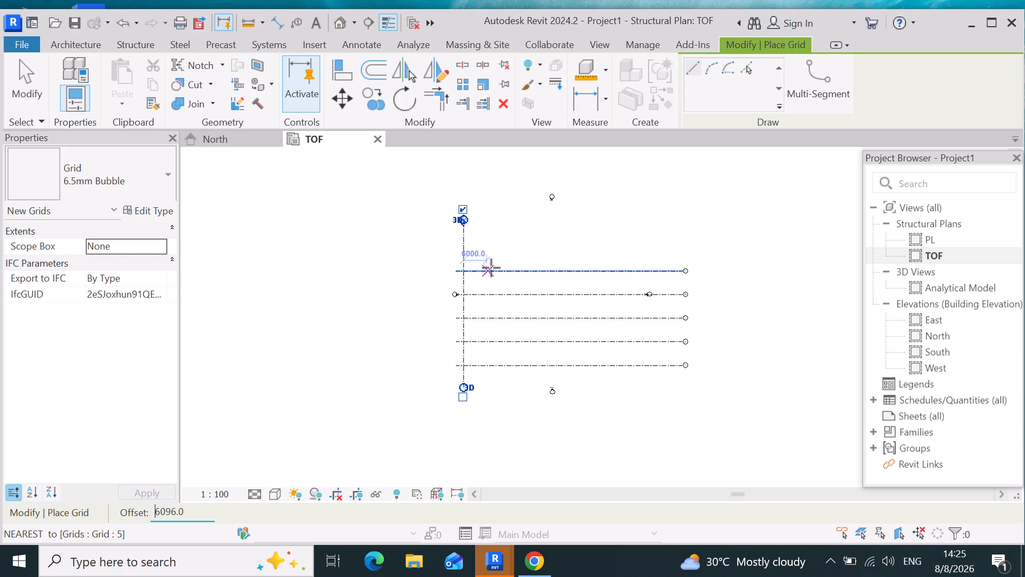
pyautogui.click(745, 70)
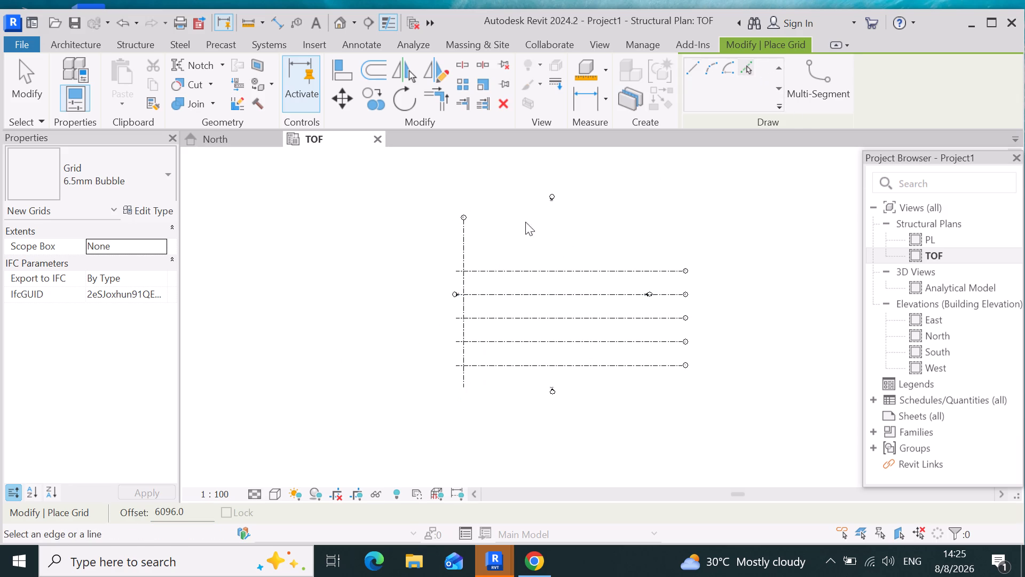
pyautogui.click(464, 252)
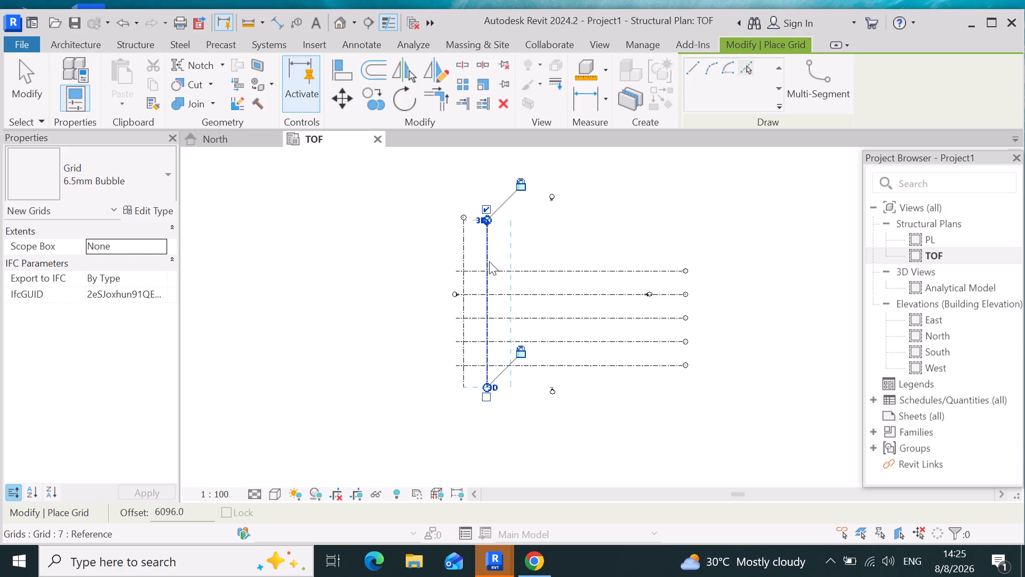
# Add four more vertical grid lines to the east by picking each successive grid at the 6096 mm (20') offset.
pyautogui.click(489, 261)
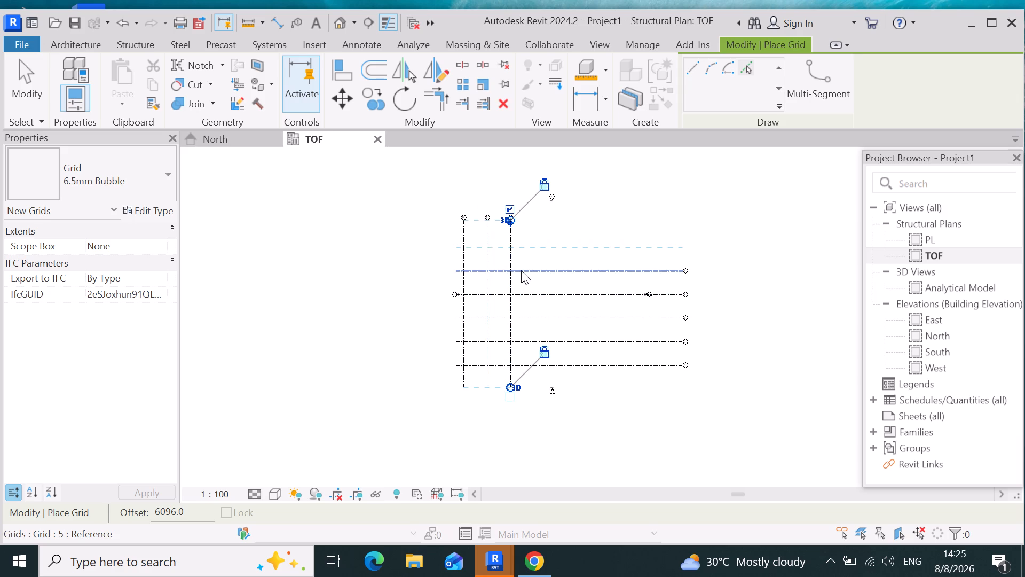
pyautogui.click(512, 244)
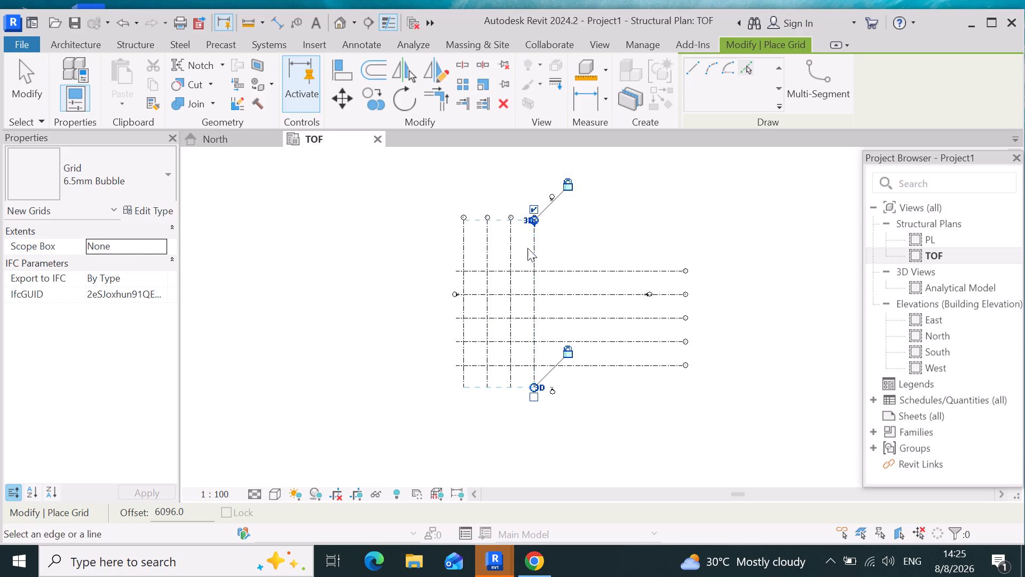
pyautogui.click(541, 255)
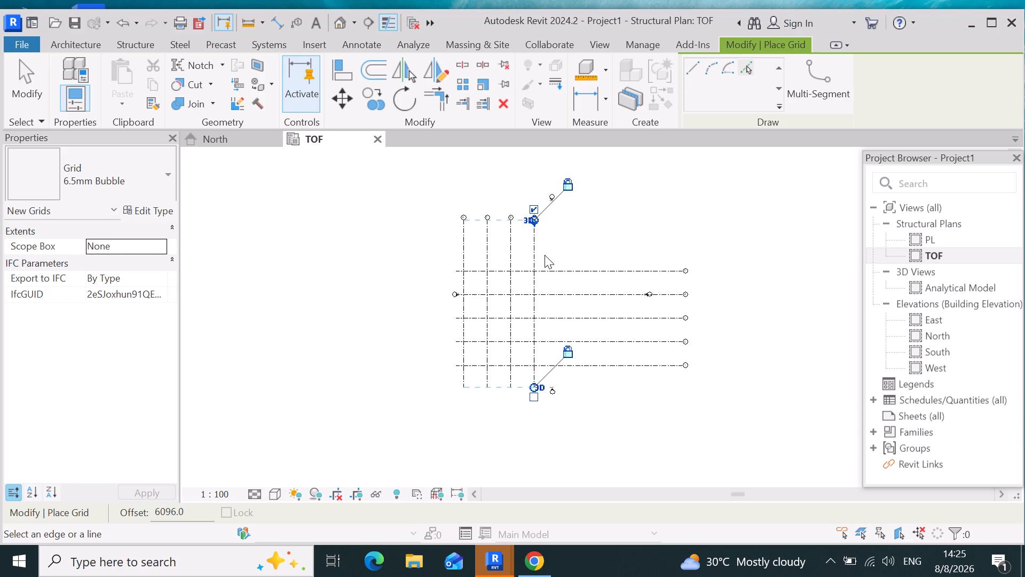
pyautogui.click(534, 257)
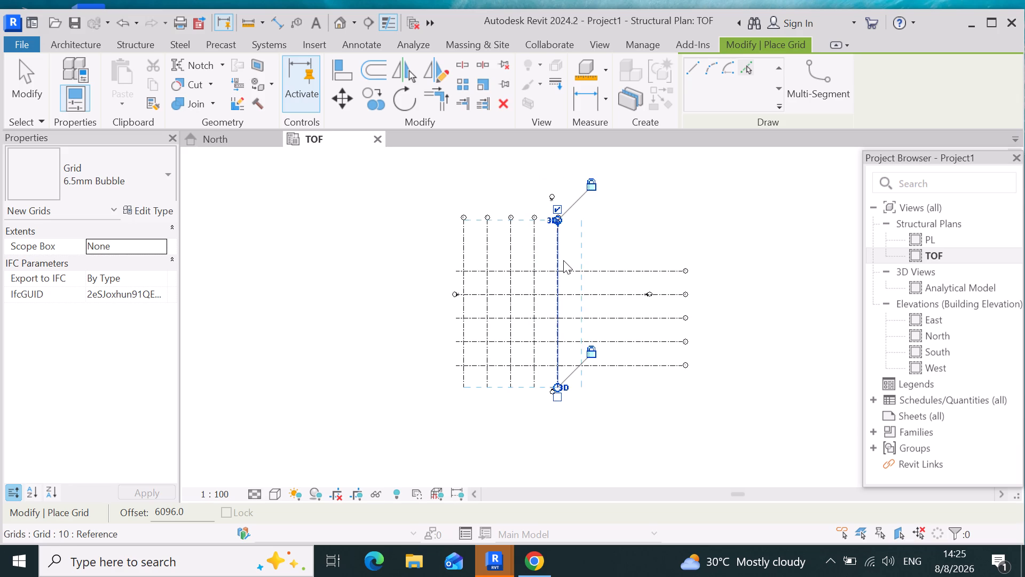
pyautogui.click(563, 260)
pyautogui.scroll(4, 688, 359)
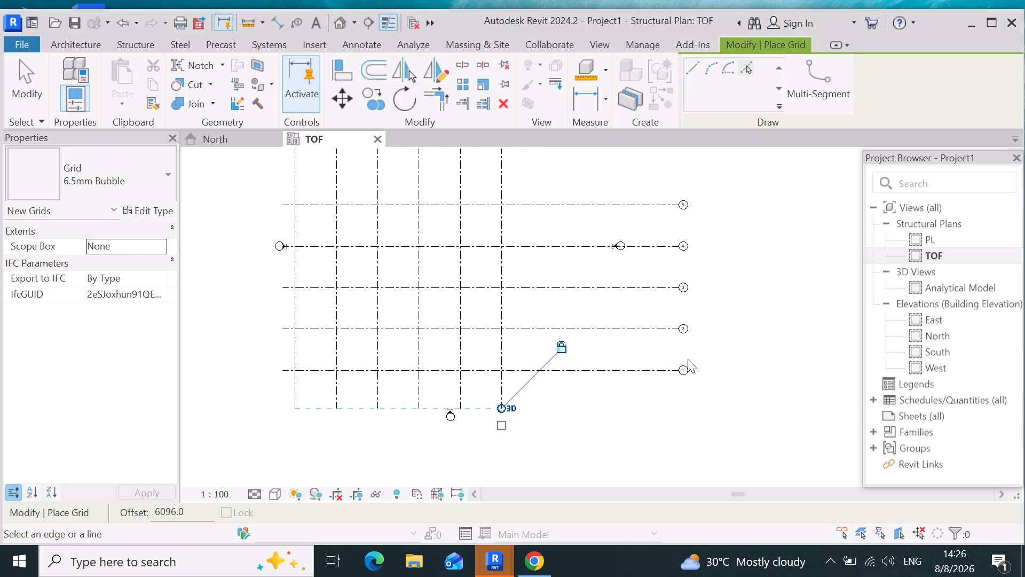
pyautogui.click(680, 368)
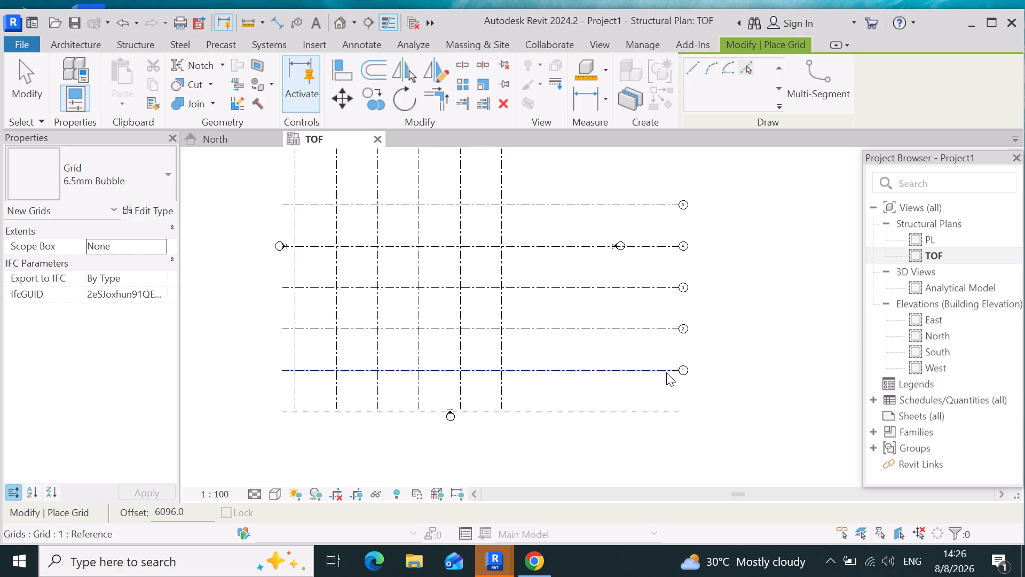
pyautogui.press('Escape')
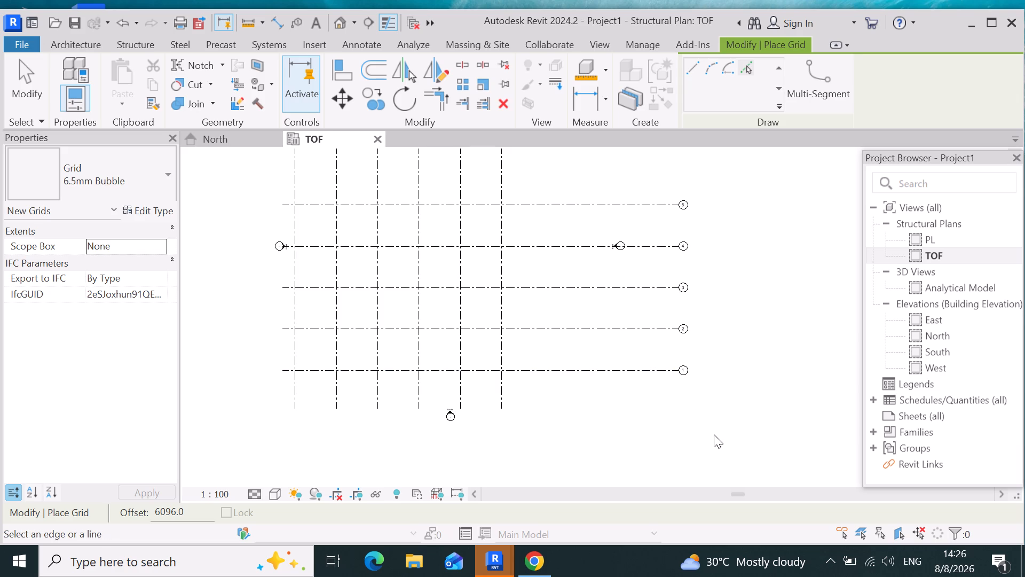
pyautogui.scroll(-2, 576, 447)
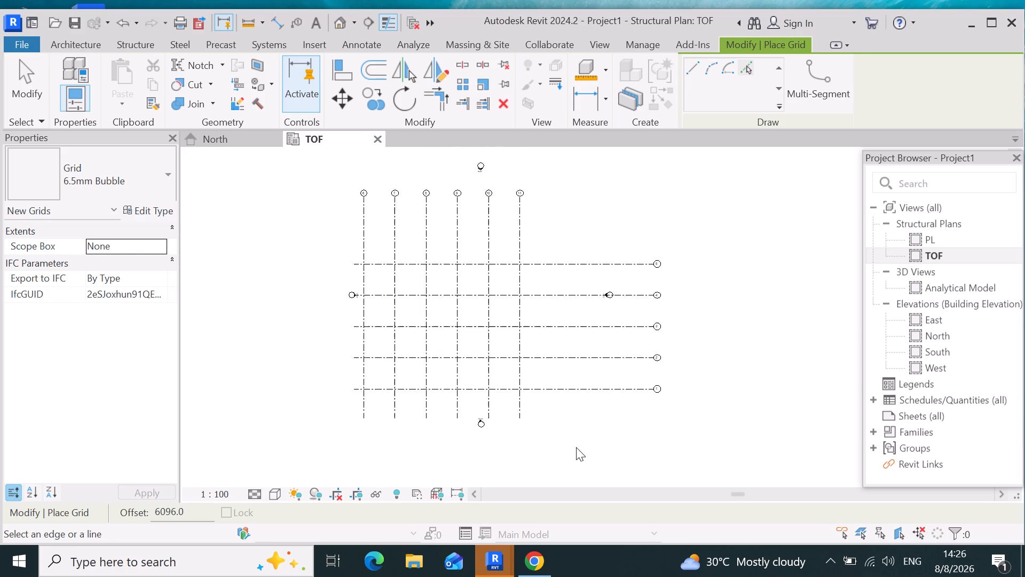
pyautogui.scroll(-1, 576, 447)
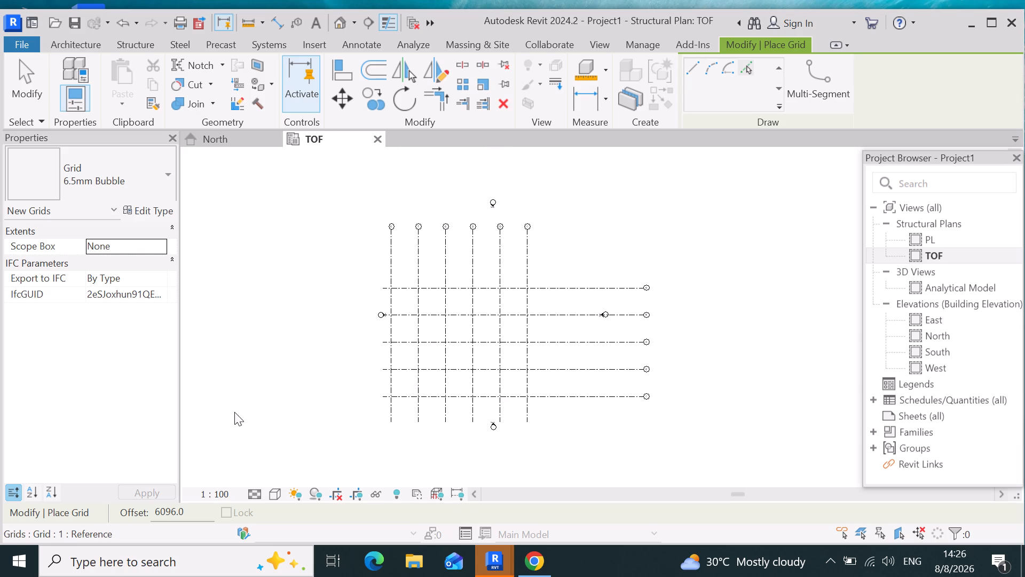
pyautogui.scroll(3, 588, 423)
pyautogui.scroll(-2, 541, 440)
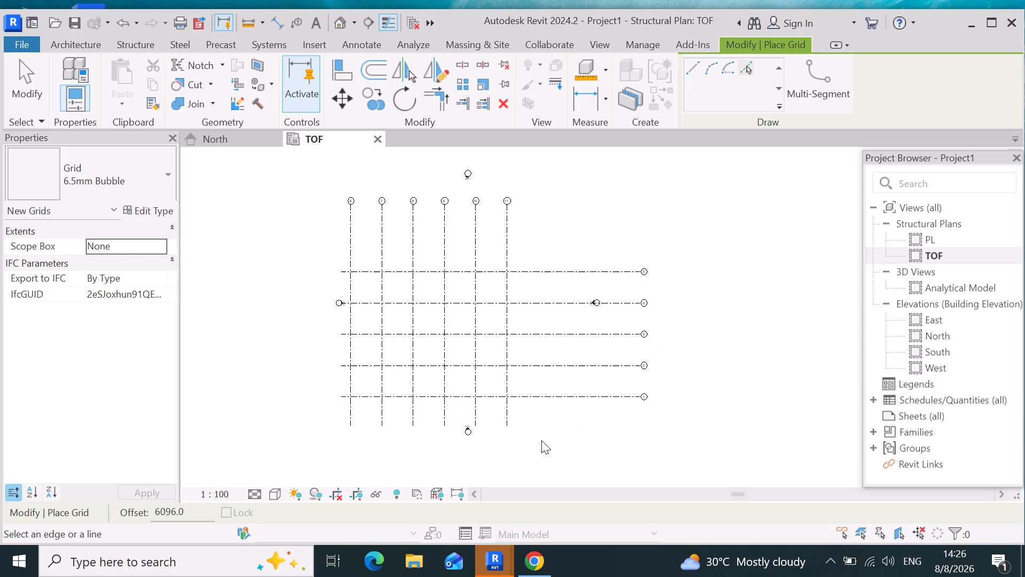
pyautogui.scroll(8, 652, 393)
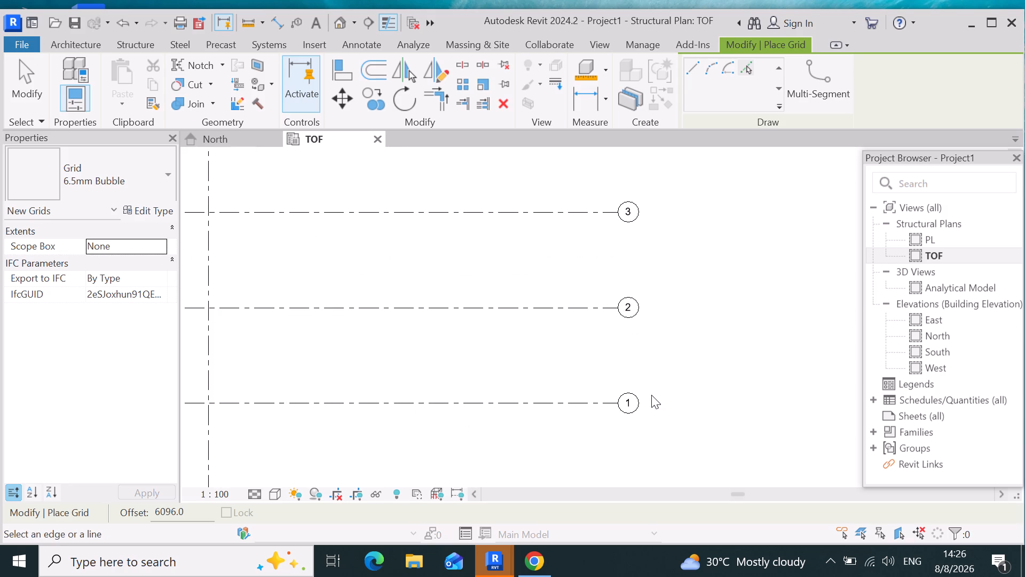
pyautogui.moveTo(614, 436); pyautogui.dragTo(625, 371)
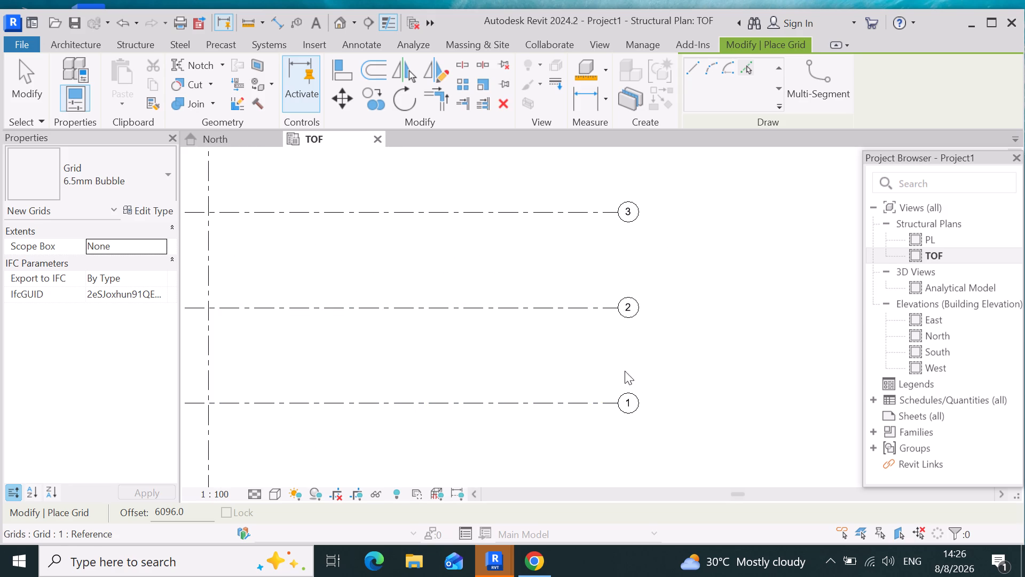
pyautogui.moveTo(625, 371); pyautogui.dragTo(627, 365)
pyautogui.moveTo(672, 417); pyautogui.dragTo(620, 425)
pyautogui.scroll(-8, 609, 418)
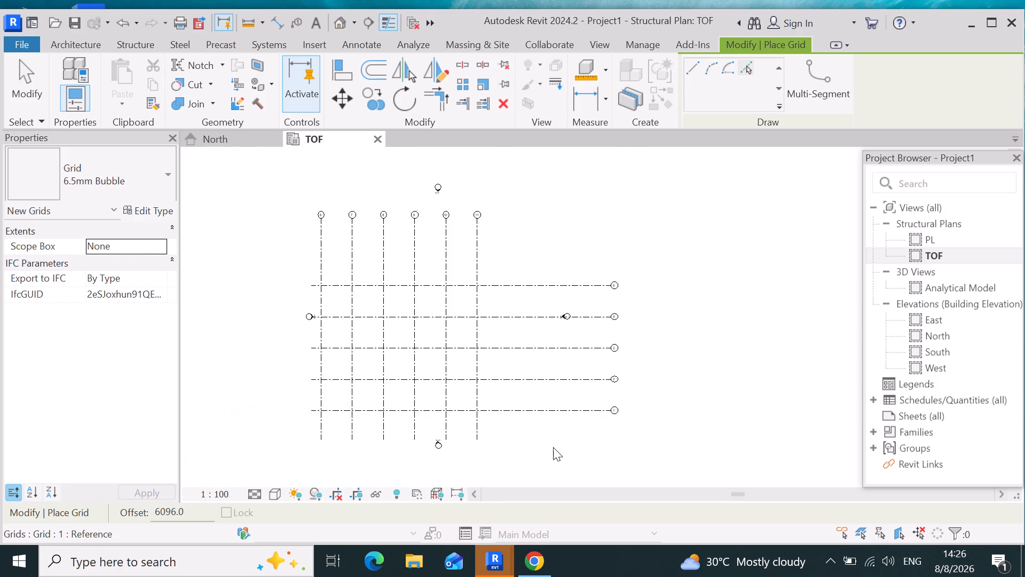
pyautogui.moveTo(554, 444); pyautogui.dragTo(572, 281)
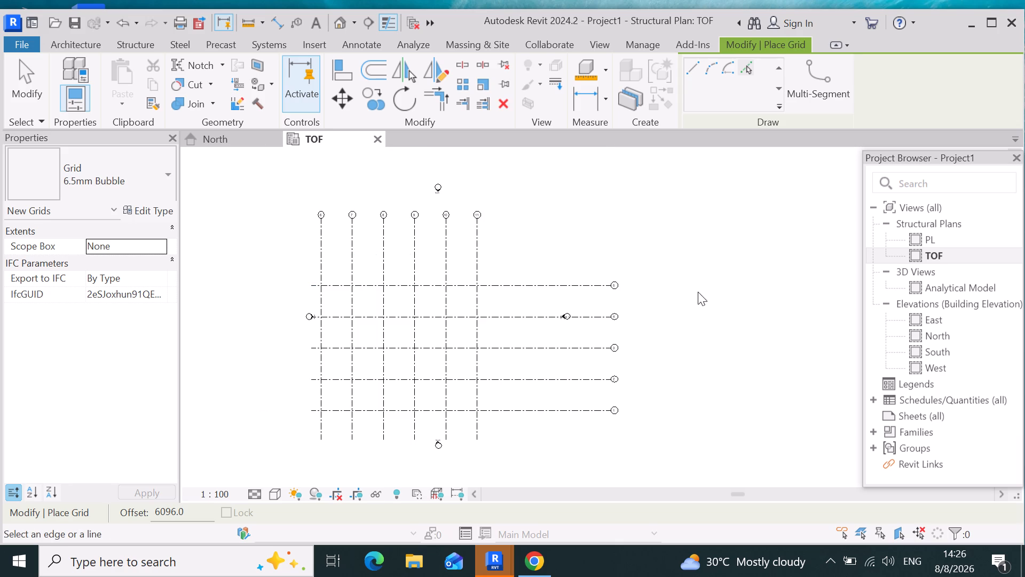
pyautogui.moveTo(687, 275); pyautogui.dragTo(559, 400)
# End grid placement and move the five horizontal grids with the east elevation marker west, bringing their bubbles just past the easternmost vertical grid.
pyautogui.press('Escape')
pyautogui.moveTo(686, 250); pyautogui.dragTo(570, 325)
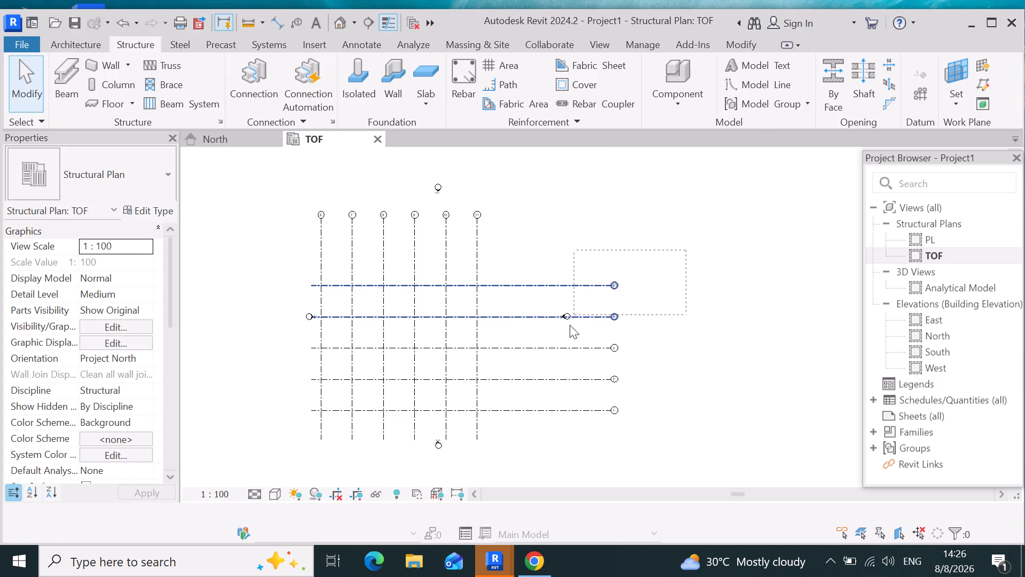
pyautogui.moveTo(570, 325); pyautogui.dragTo(544, 443)
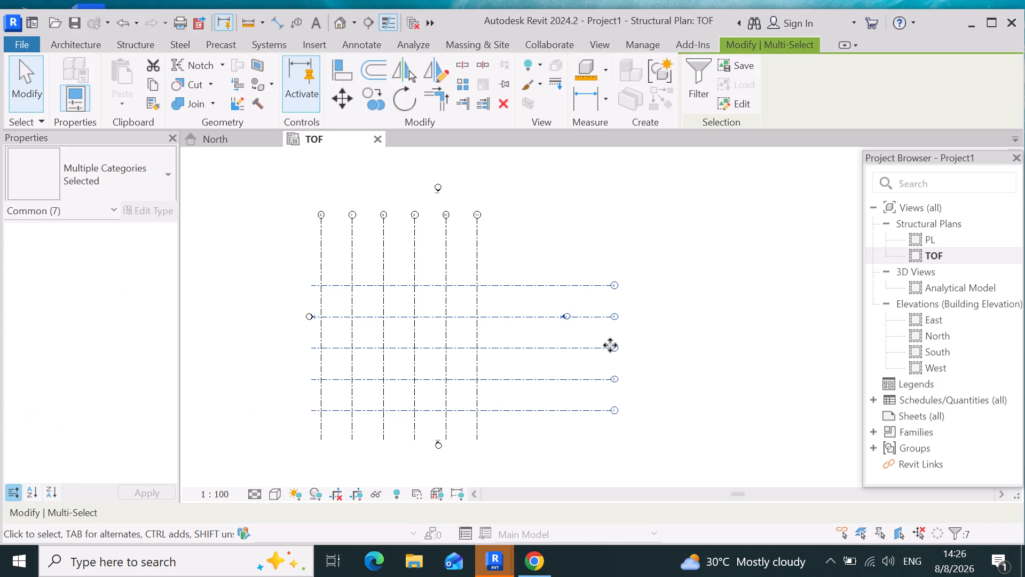
pyautogui.scroll(3, 634, 293)
pyautogui.moveTo(603, 286); pyautogui.dragTo(579, 290)
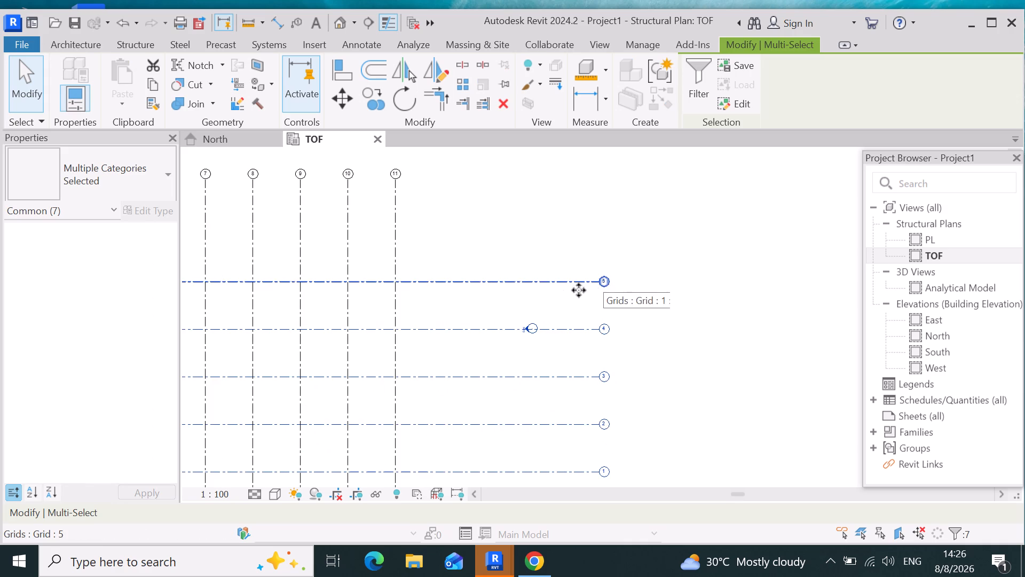
pyautogui.moveTo(579, 290); pyautogui.dragTo(478, 297)
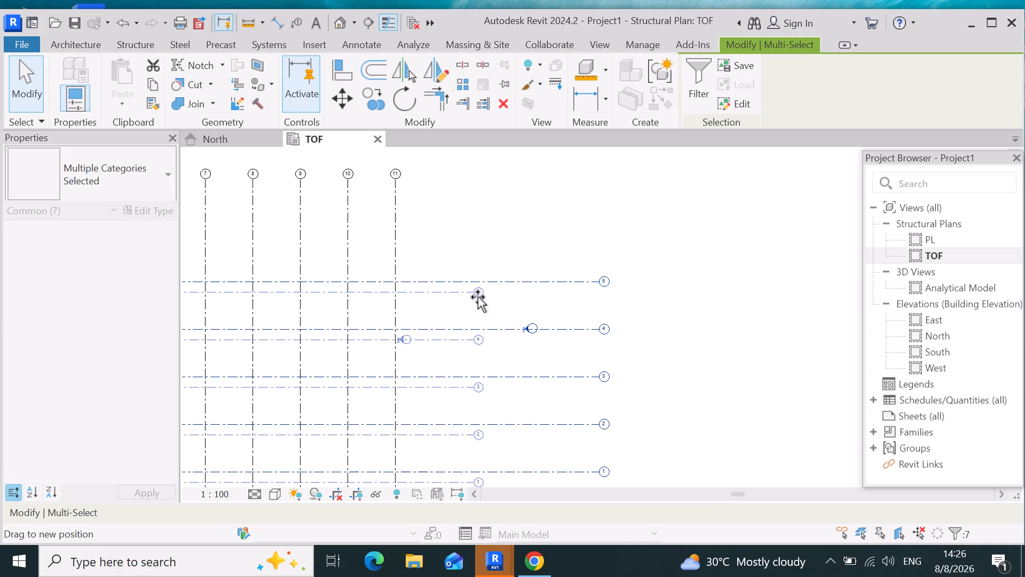
pyautogui.moveTo(478, 297); pyautogui.dragTo(449, 302)
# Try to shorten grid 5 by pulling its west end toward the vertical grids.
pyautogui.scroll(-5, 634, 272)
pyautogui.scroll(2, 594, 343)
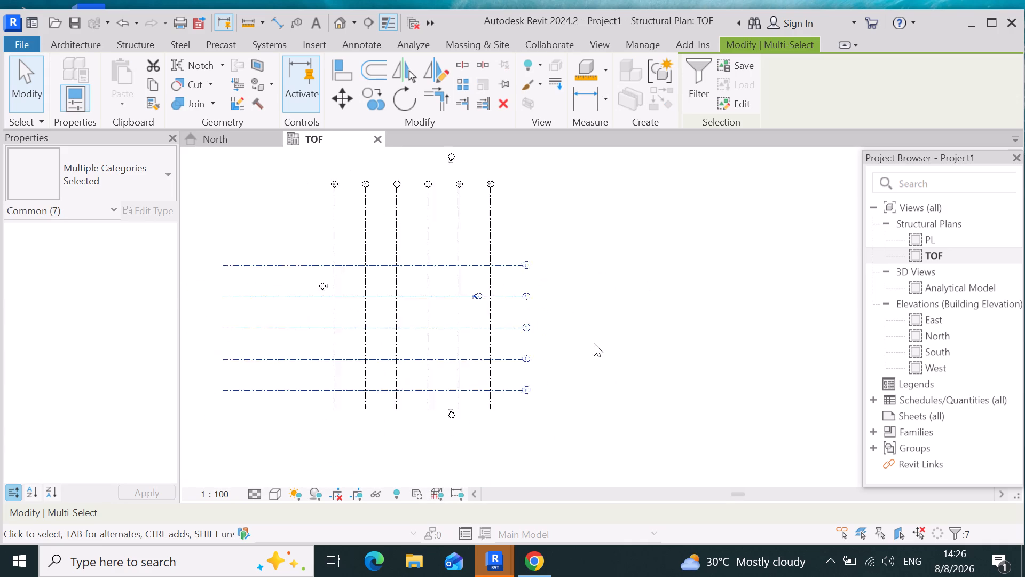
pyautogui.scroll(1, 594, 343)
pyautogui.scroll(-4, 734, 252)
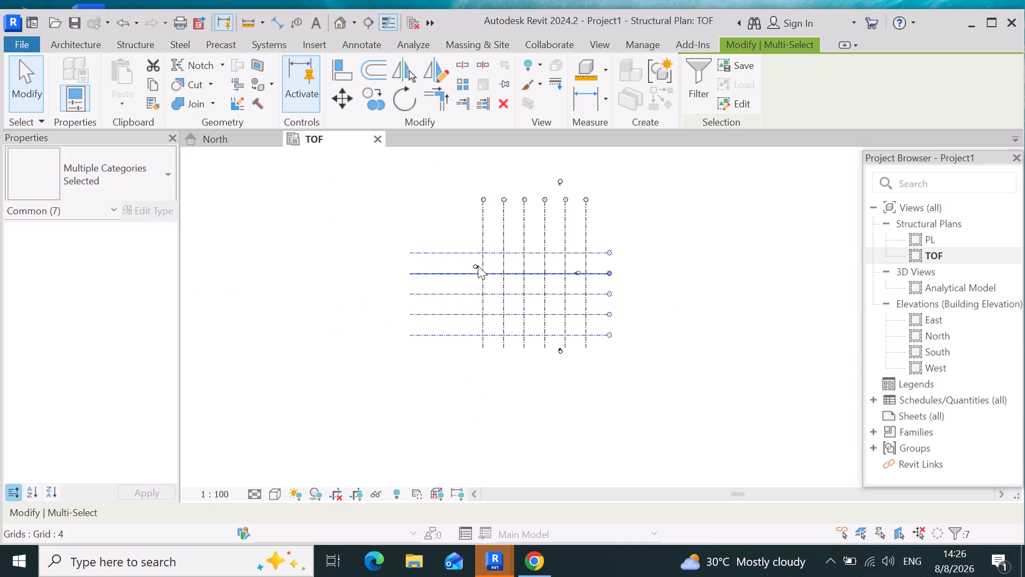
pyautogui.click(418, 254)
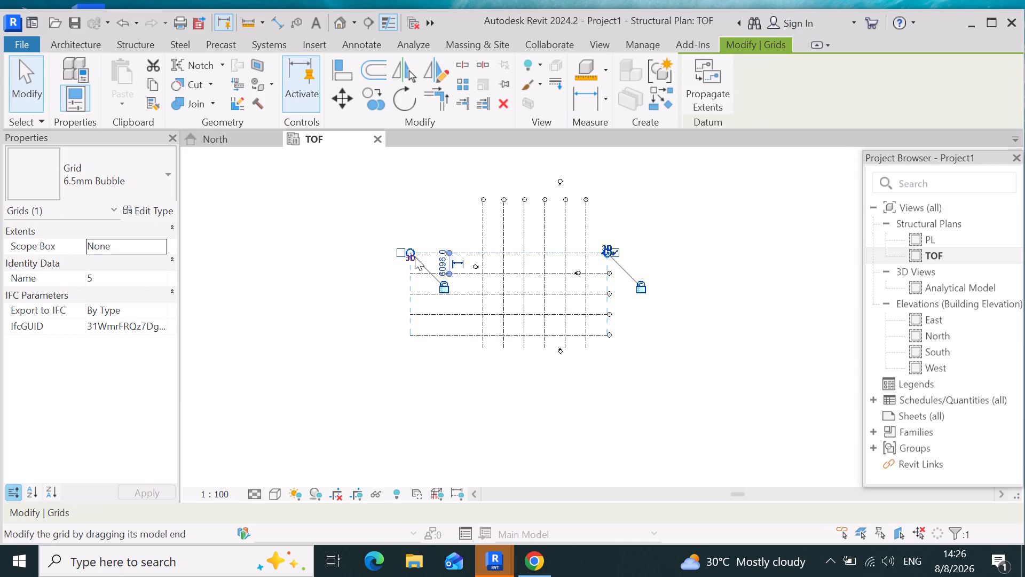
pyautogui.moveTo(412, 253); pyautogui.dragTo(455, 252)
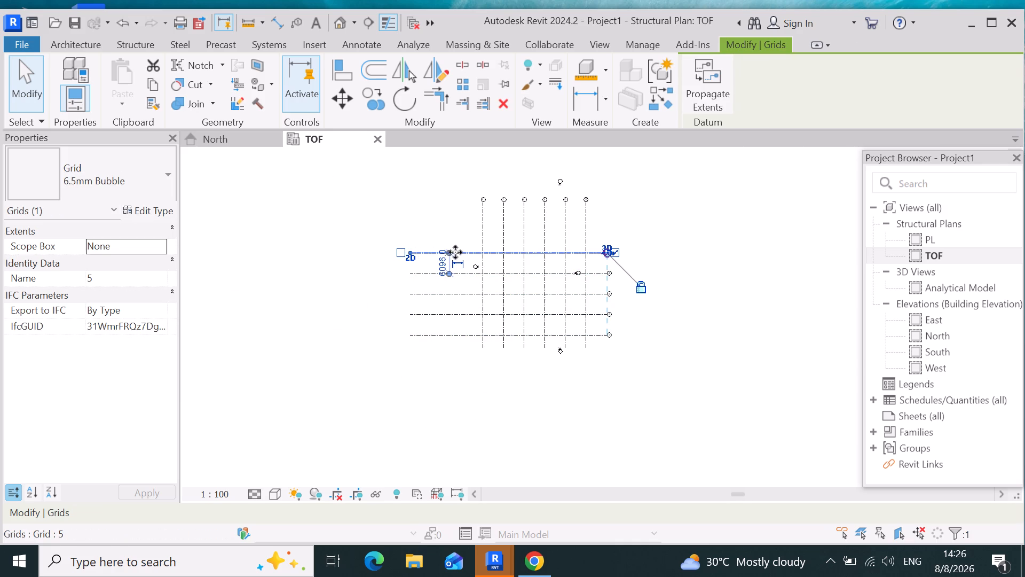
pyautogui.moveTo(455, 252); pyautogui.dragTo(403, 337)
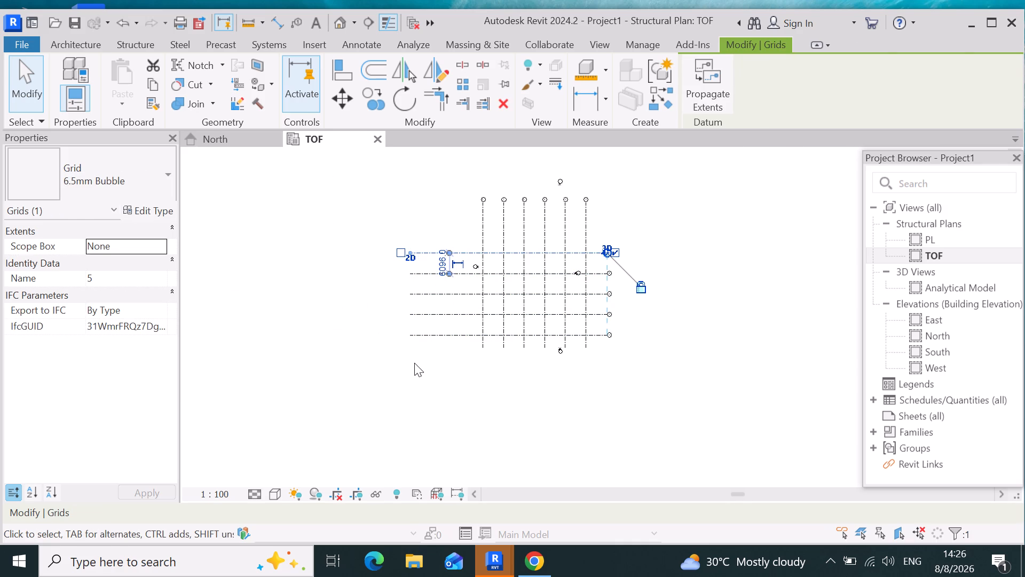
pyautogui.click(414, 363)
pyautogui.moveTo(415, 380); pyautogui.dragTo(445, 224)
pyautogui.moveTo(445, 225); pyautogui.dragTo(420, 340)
# Shorten grid 1 by pulling its west end east, to just short of the westernmost vertical grid.
pyautogui.click(409, 338)
pyautogui.moveTo(409, 338); pyautogui.dragTo(412, 338)
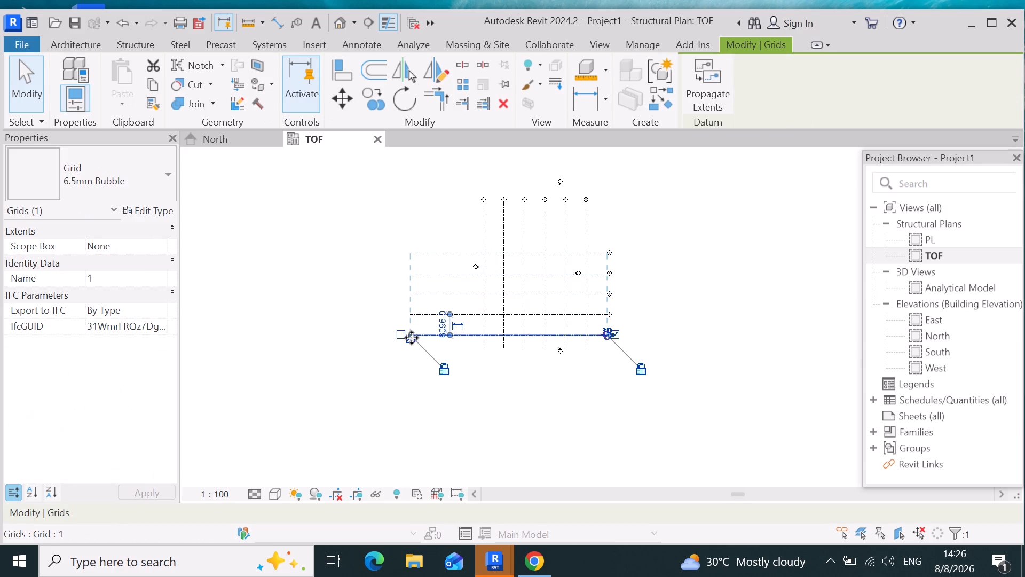
pyautogui.moveTo(412, 338); pyautogui.dragTo(459, 336)
pyautogui.click(459, 336)
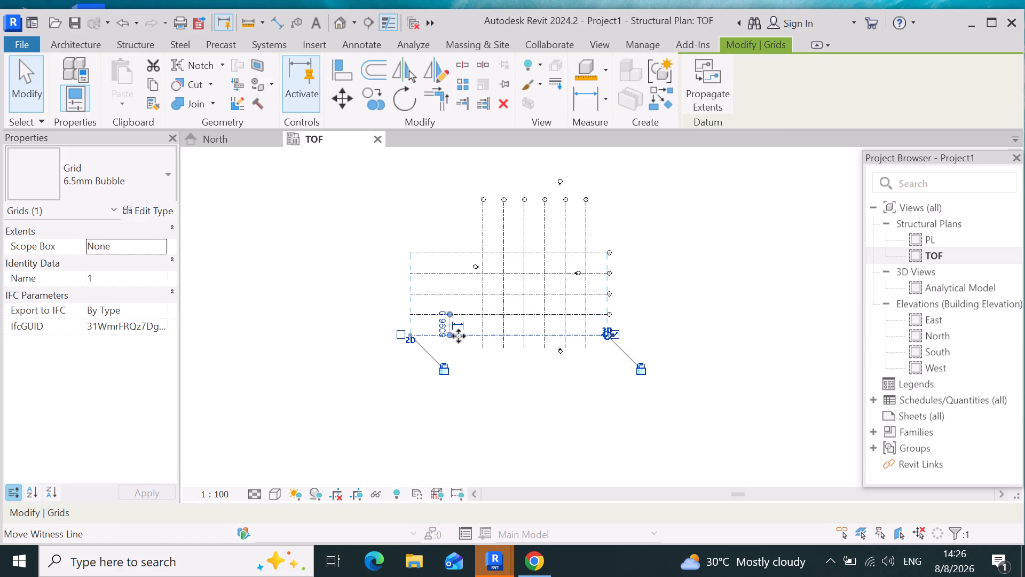
pyautogui.scroll(7, 454, 341)
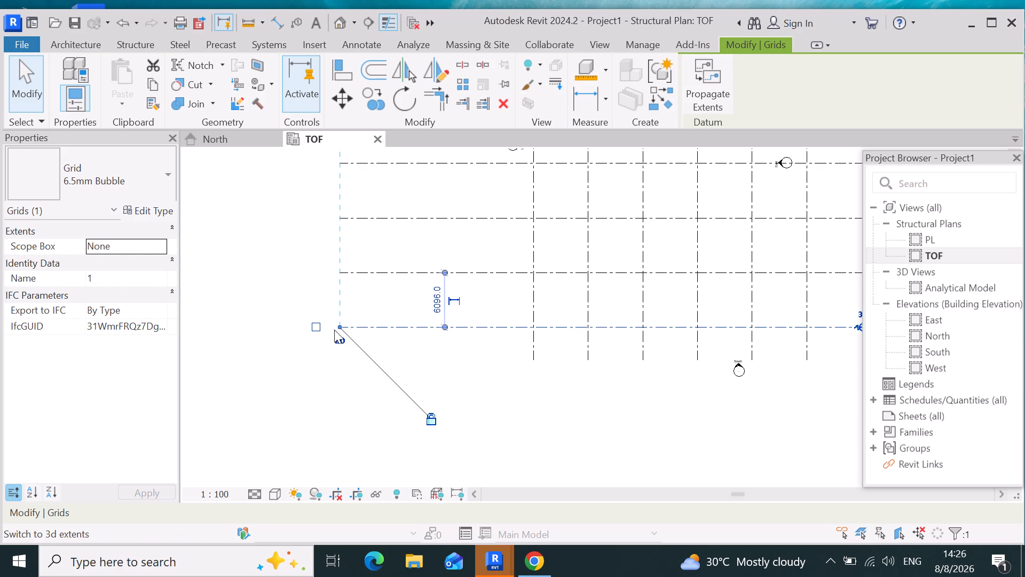
pyautogui.moveTo(339, 324); pyautogui.dragTo(441, 326)
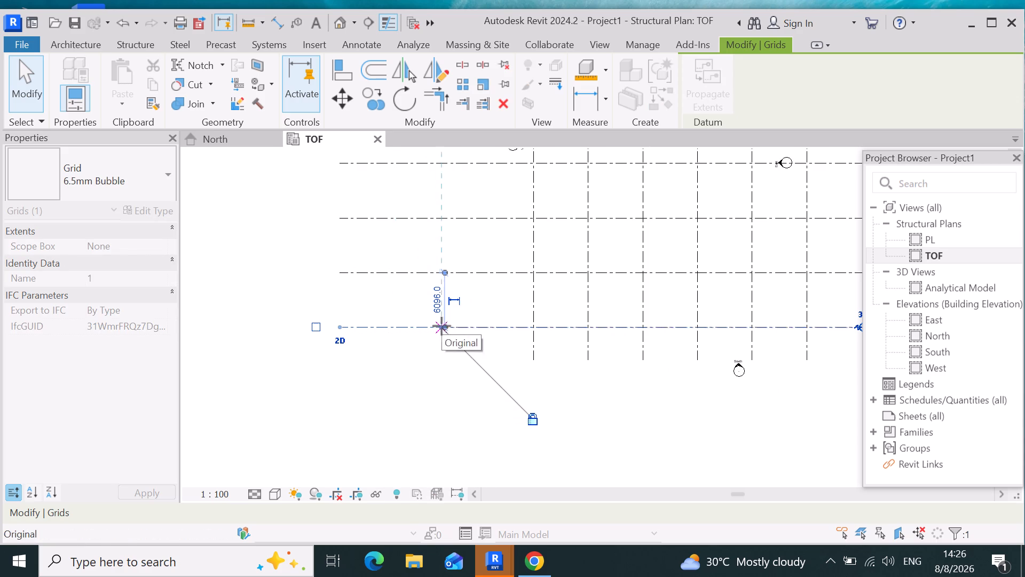
pyautogui.moveTo(441, 326); pyautogui.dragTo(463, 327)
pyautogui.click(438, 362)
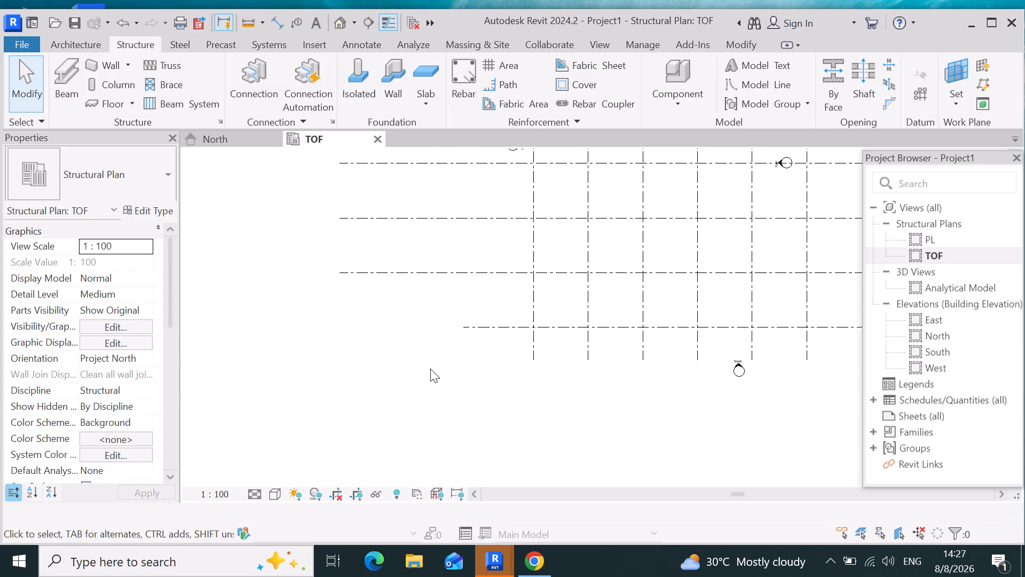
# Pull the aligned west end of grid 2 east so the remaining horizontal grids end in line with grid 1.
pyautogui.click(397, 275)
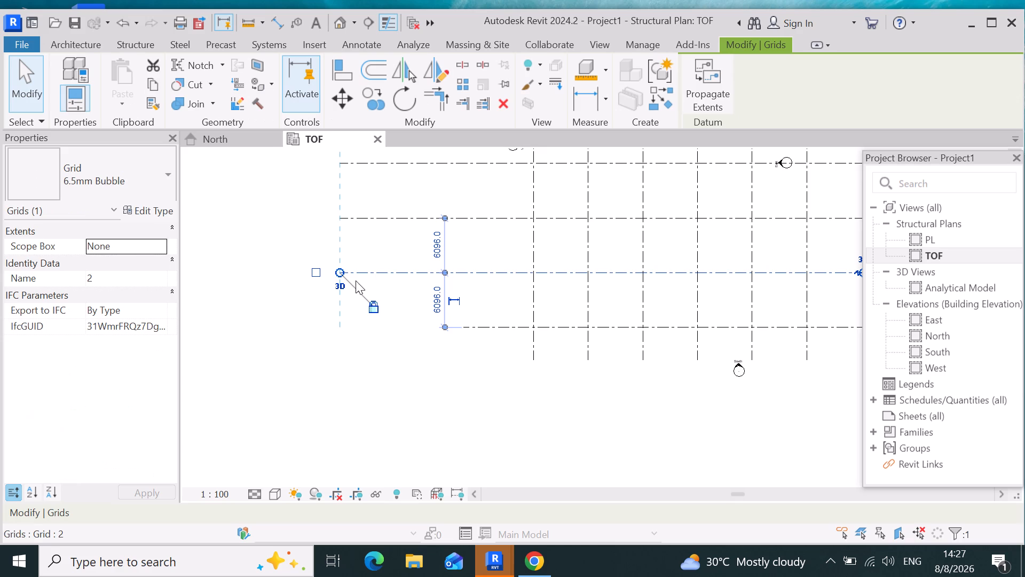
pyautogui.moveTo(337, 269); pyautogui.dragTo(412, 282)
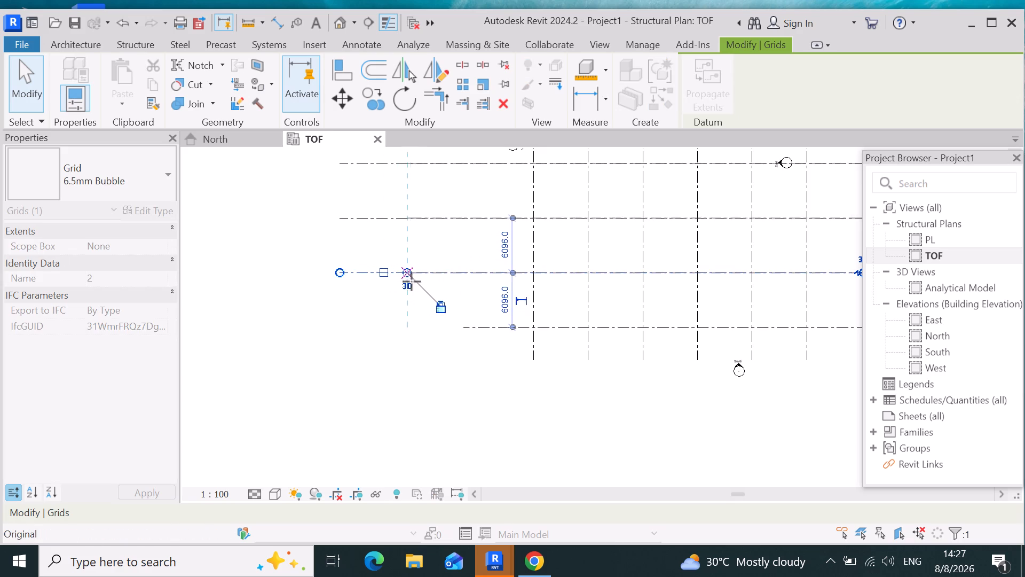
pyautogui.moveTo(412, 282); pyautogui.dragTo(463, 286)
pyautogui.click(499, 406)
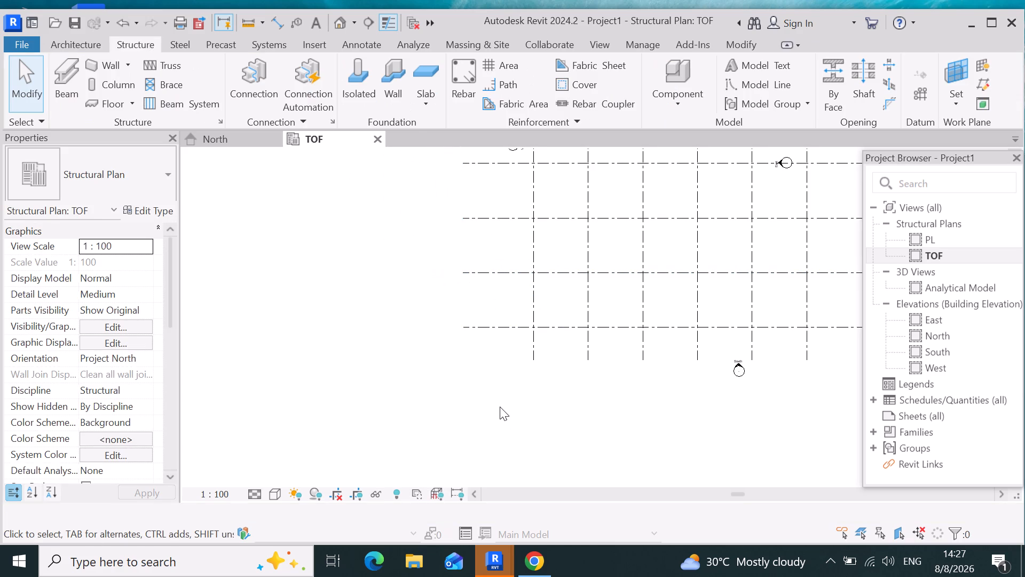
pyautogui.scroll(-9, 478, 383)
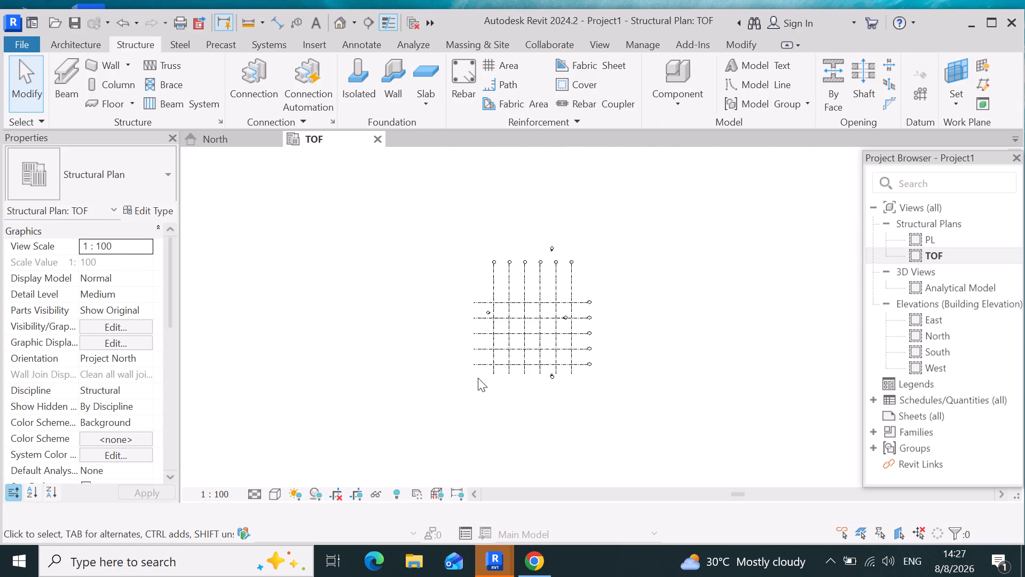
pyautogui.scroll(5, 463, 284)
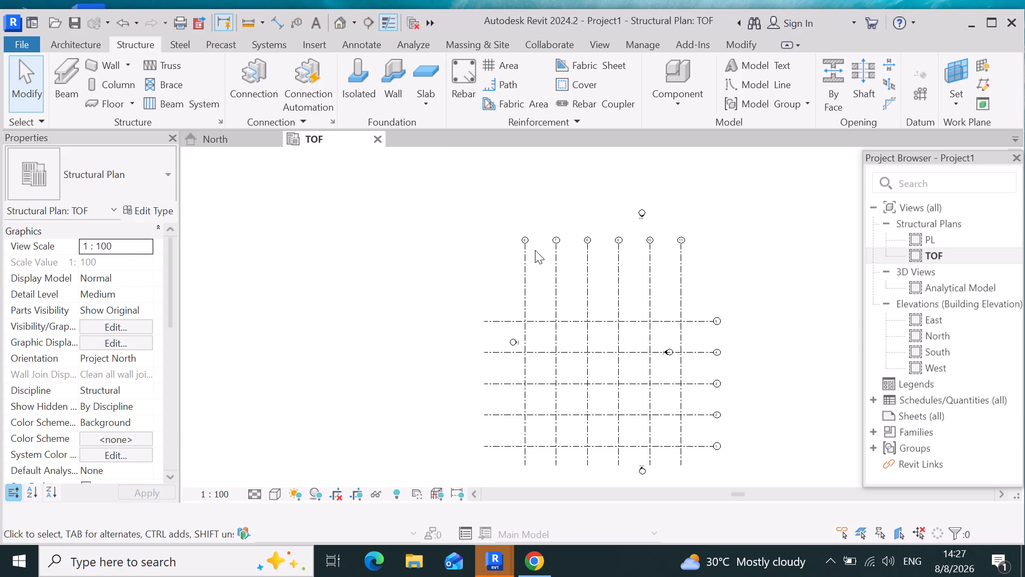
# Move the six vertical grids 6 to 11 south together, bringing their bubbles just above grid 5.
pyautogui.click(518, 237)
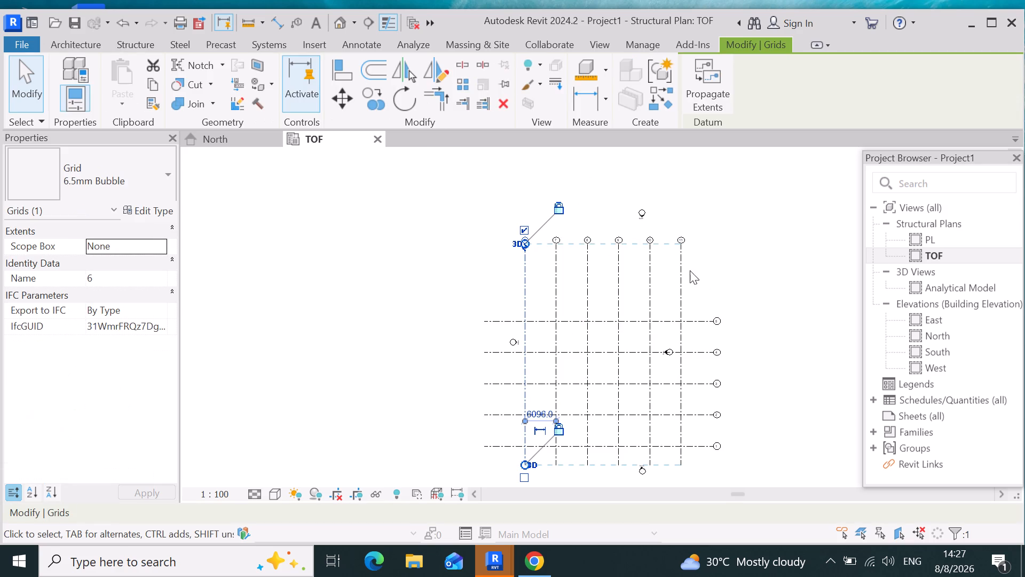
pyautogui.moveTo(753, 266); pyautogui.dragTo(444, 277)
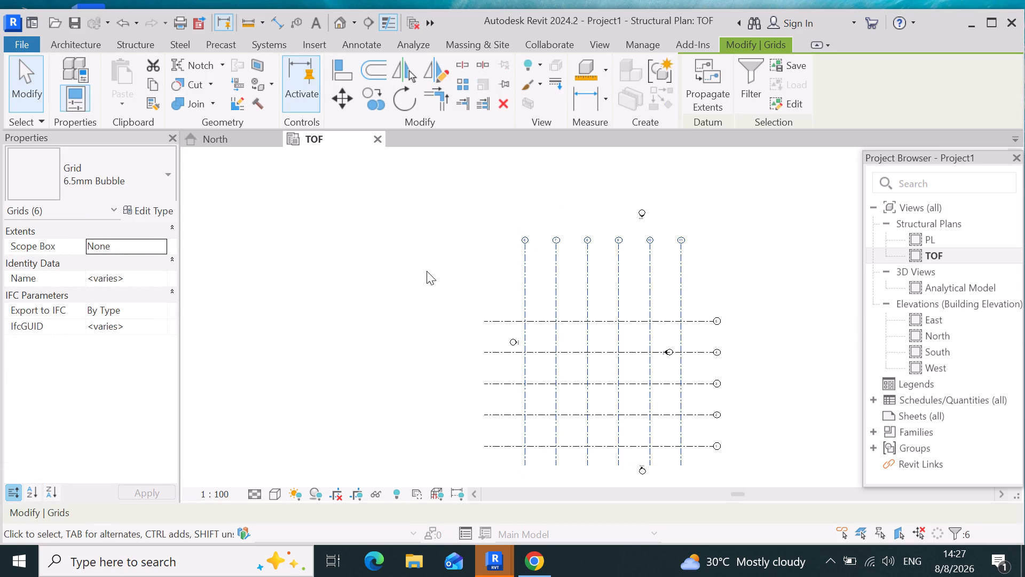
pyautogui.moveTo(526, 246); pyautogui.dragTo(526, 278)
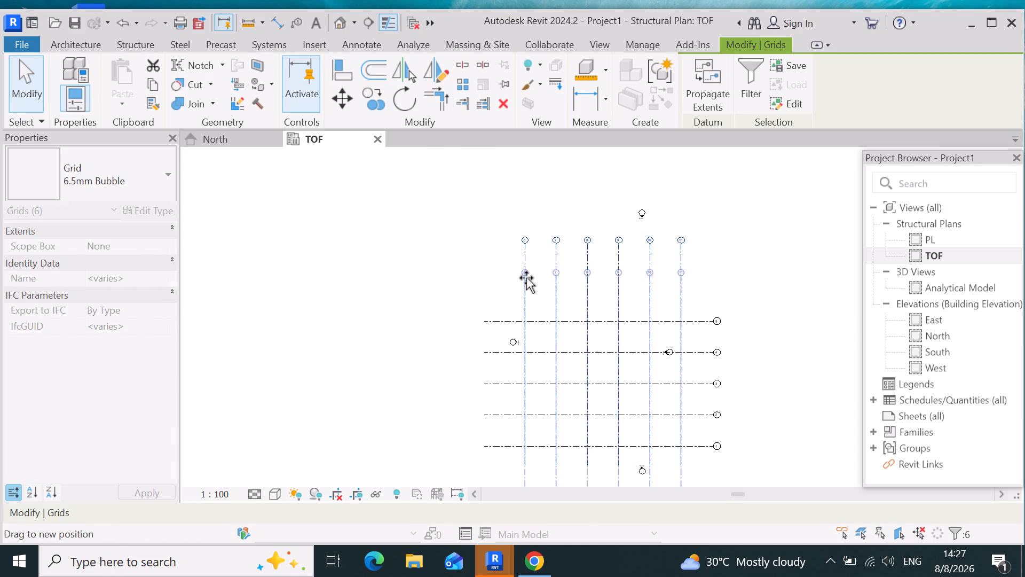
pyautogui.moveTo(526, 278); pyautogui.dragTo(527, 296)
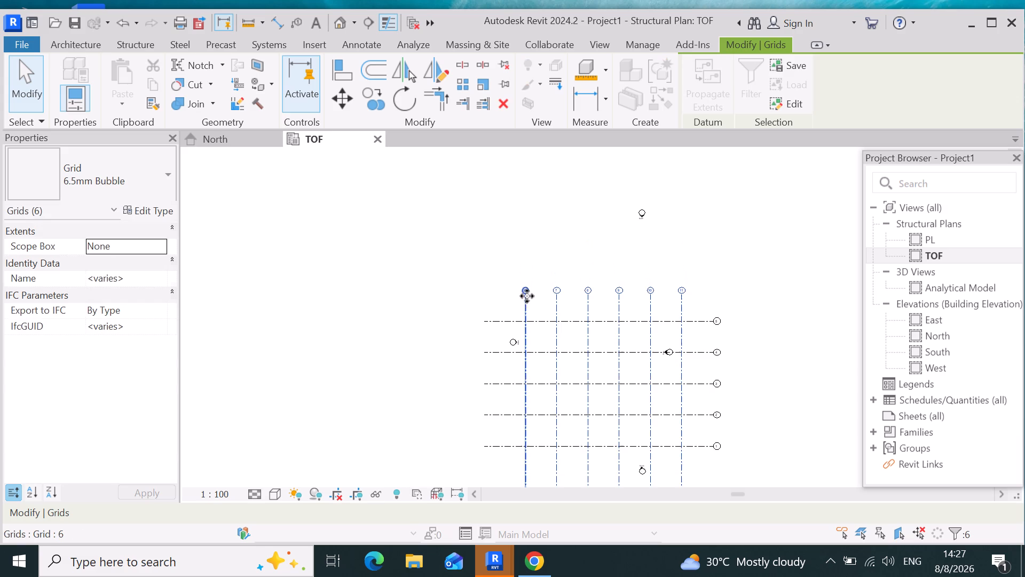
pyautogui.scroll(-4, 409, 284)
pyautogui.scroll(4, 420, 442)
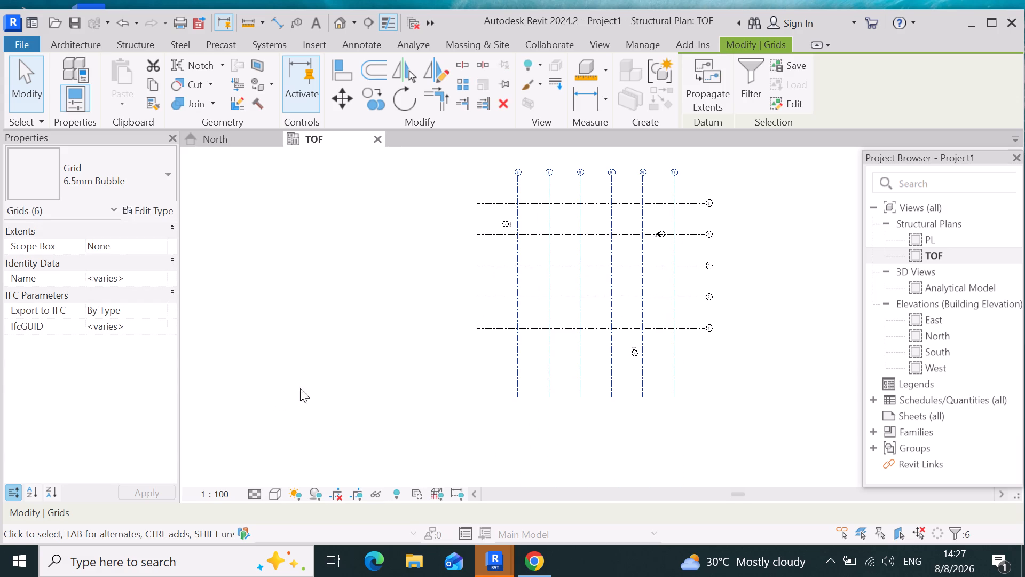
pyautogui.click(365, 375)
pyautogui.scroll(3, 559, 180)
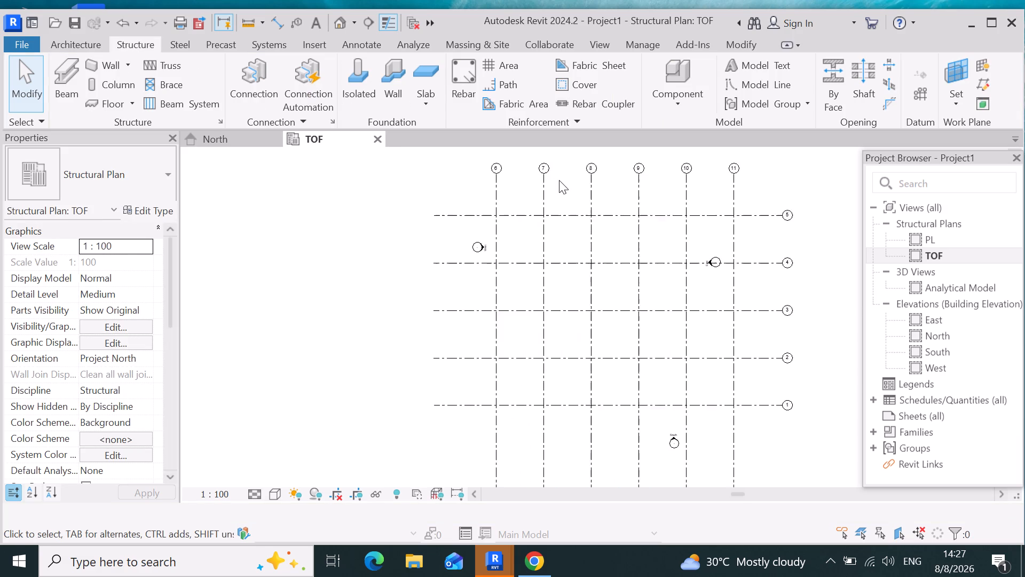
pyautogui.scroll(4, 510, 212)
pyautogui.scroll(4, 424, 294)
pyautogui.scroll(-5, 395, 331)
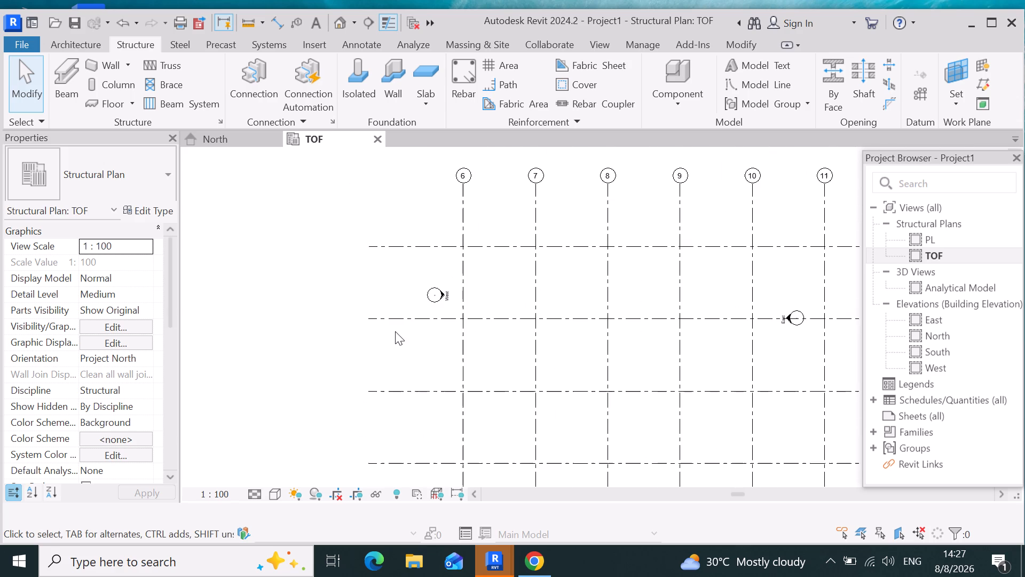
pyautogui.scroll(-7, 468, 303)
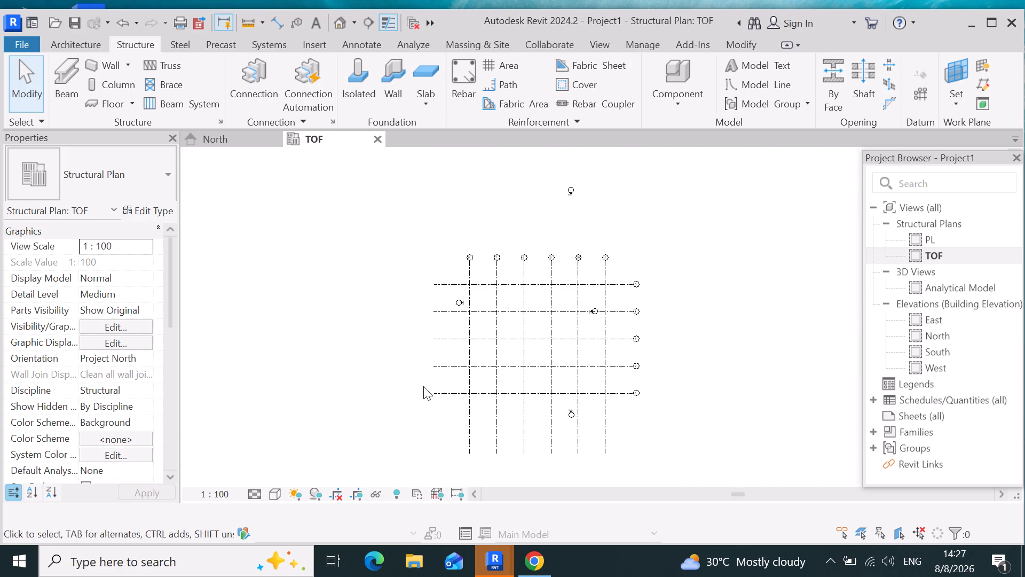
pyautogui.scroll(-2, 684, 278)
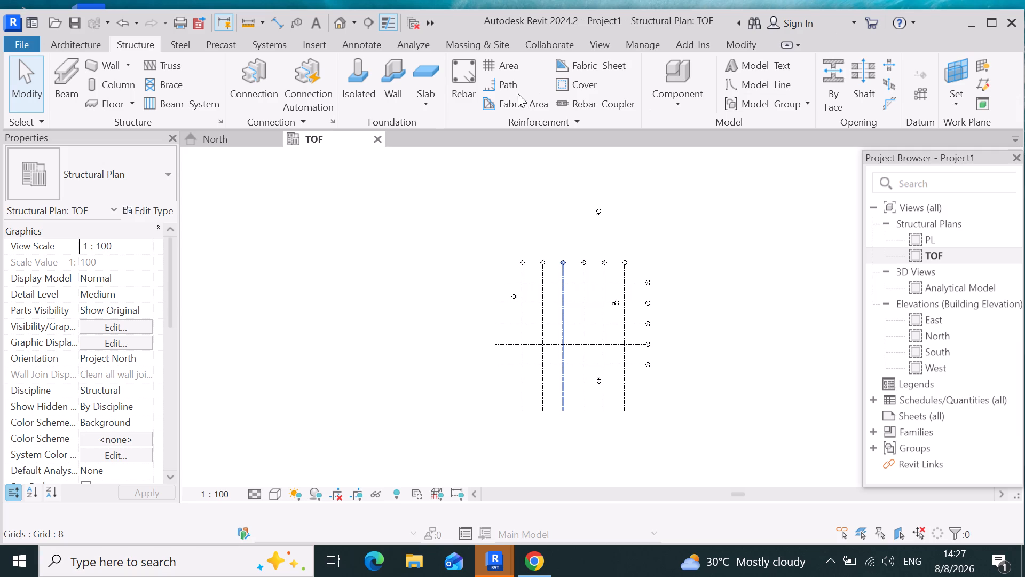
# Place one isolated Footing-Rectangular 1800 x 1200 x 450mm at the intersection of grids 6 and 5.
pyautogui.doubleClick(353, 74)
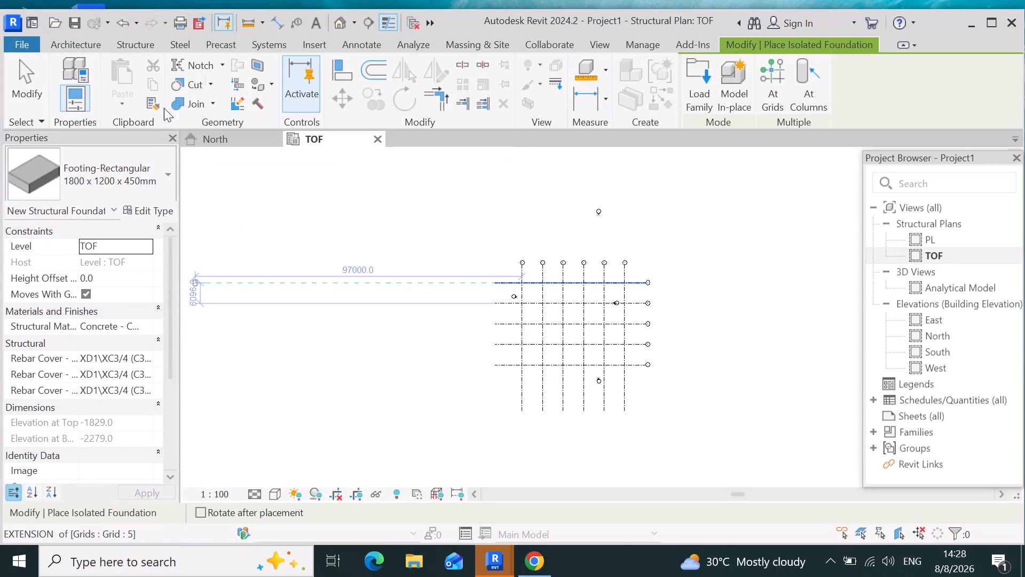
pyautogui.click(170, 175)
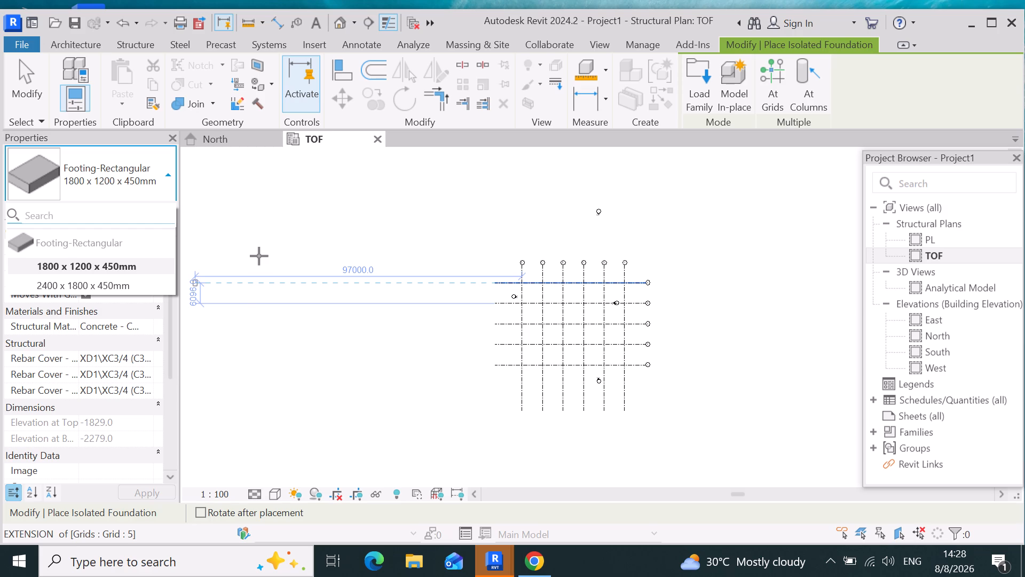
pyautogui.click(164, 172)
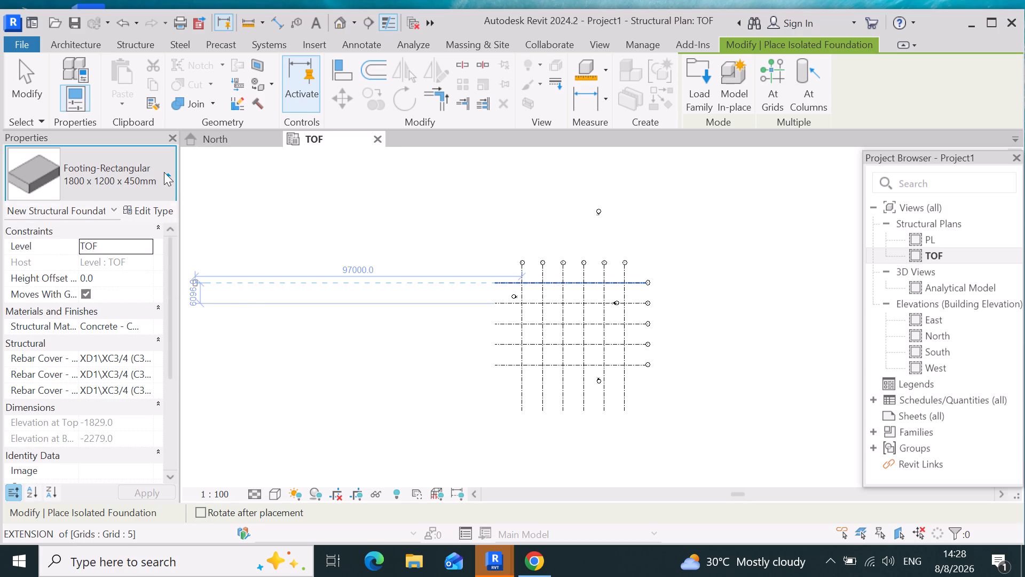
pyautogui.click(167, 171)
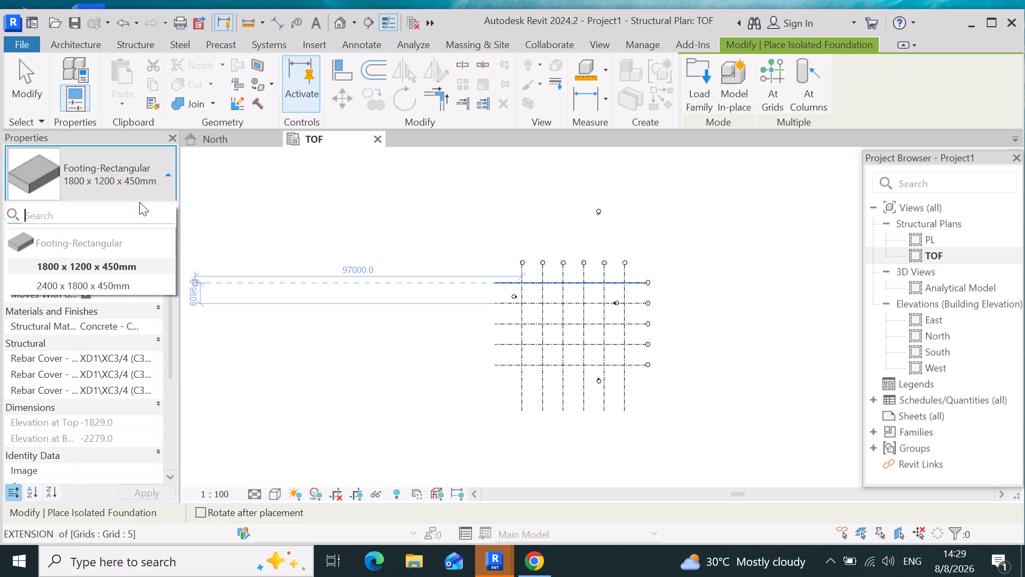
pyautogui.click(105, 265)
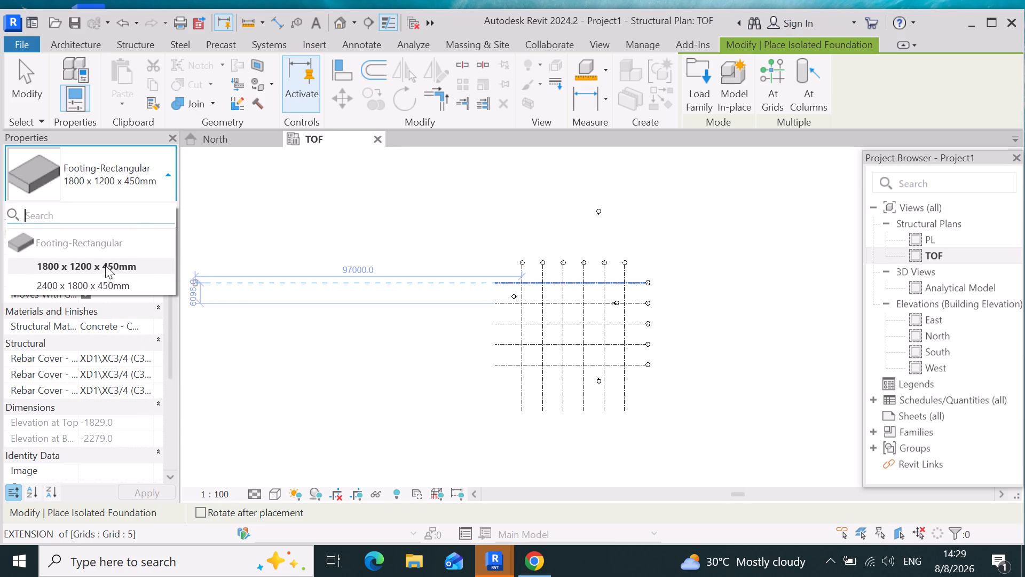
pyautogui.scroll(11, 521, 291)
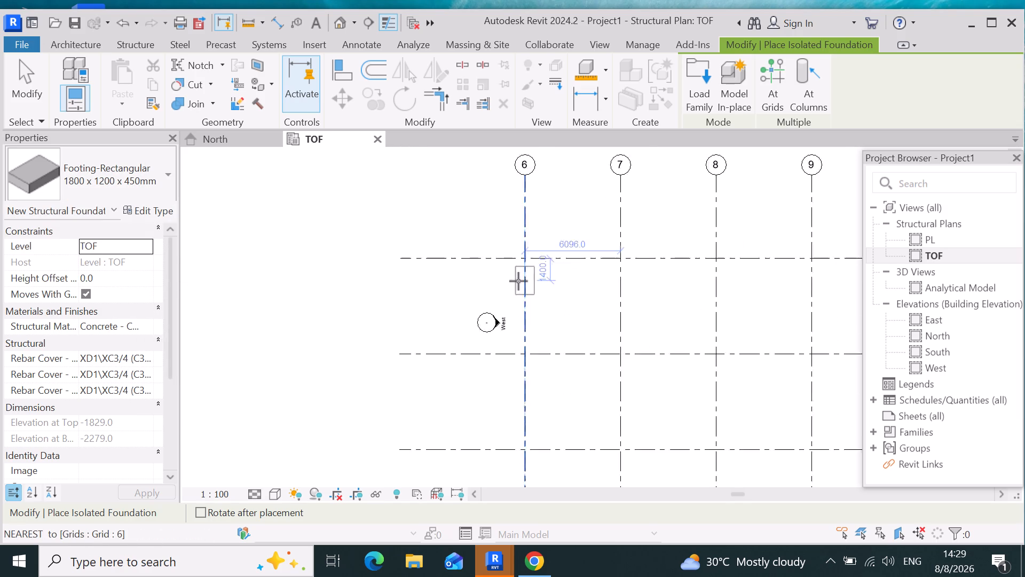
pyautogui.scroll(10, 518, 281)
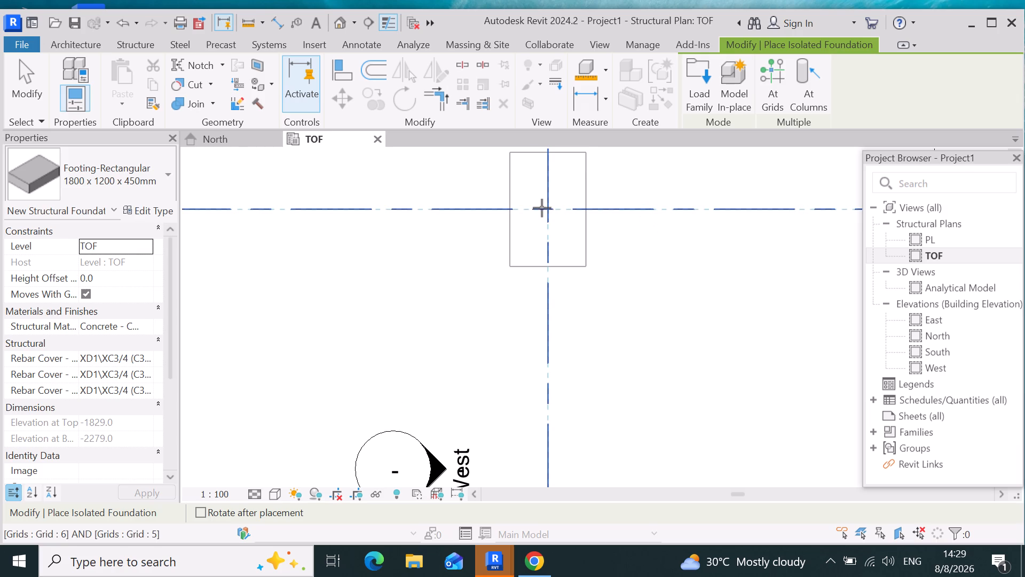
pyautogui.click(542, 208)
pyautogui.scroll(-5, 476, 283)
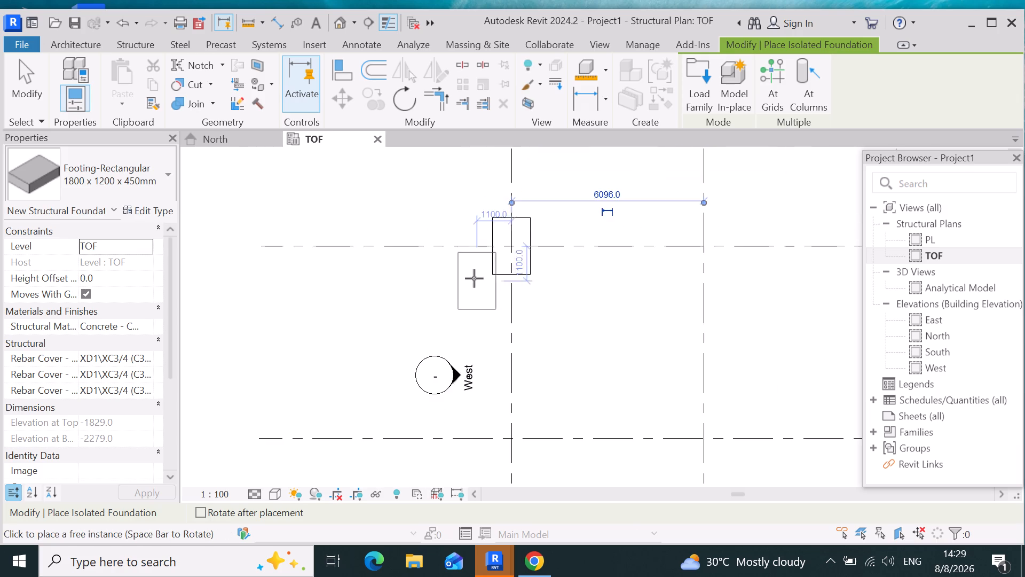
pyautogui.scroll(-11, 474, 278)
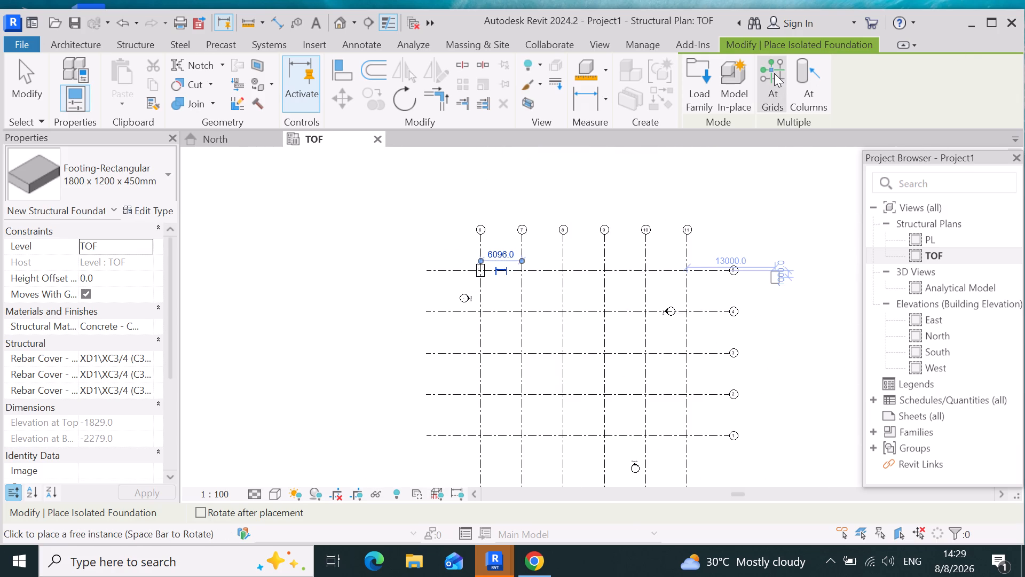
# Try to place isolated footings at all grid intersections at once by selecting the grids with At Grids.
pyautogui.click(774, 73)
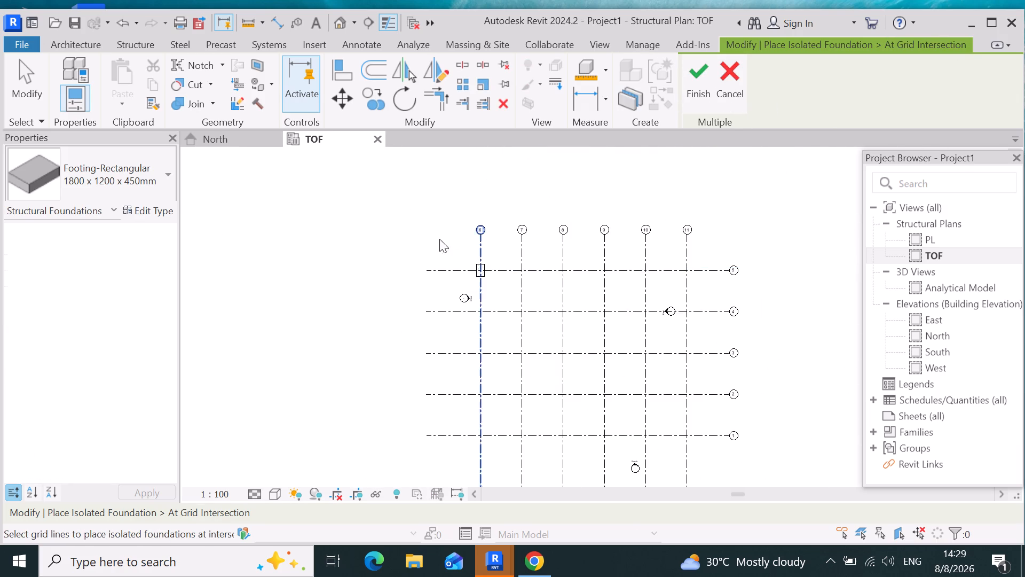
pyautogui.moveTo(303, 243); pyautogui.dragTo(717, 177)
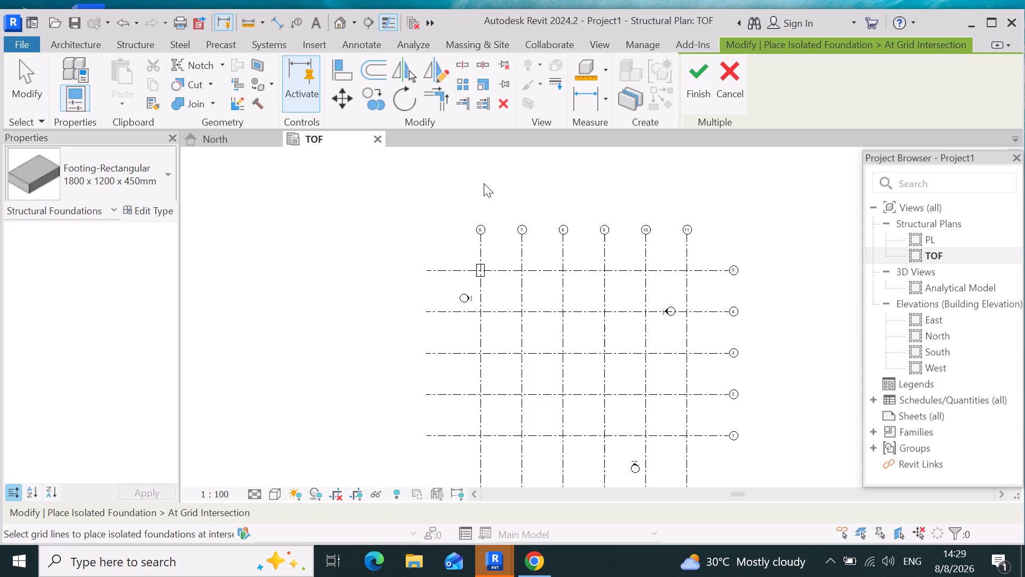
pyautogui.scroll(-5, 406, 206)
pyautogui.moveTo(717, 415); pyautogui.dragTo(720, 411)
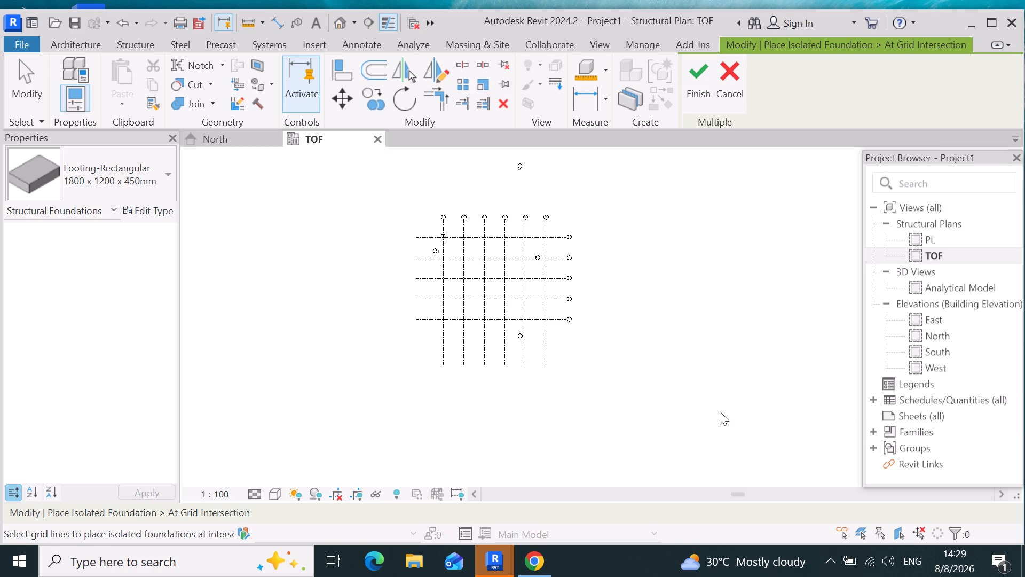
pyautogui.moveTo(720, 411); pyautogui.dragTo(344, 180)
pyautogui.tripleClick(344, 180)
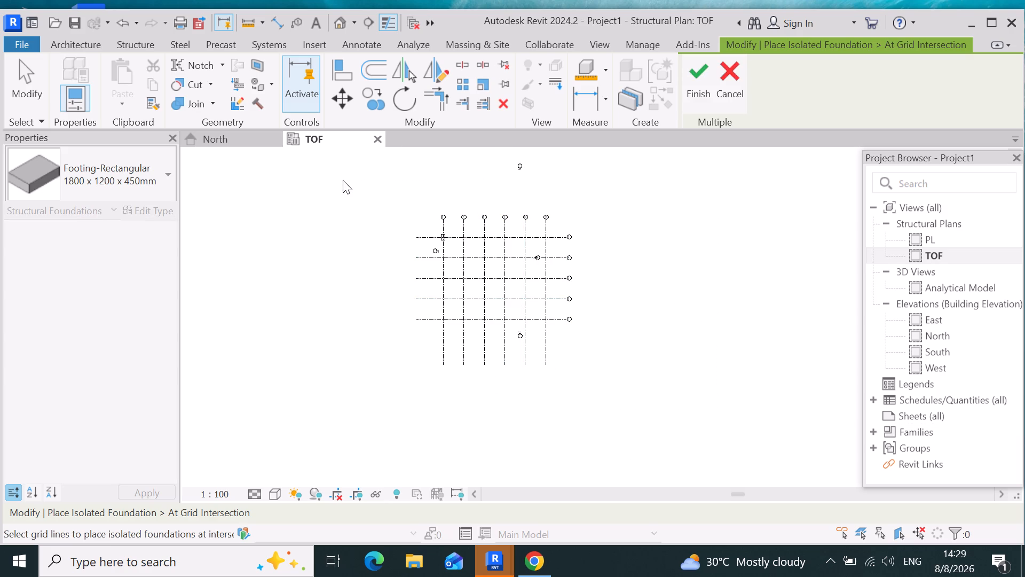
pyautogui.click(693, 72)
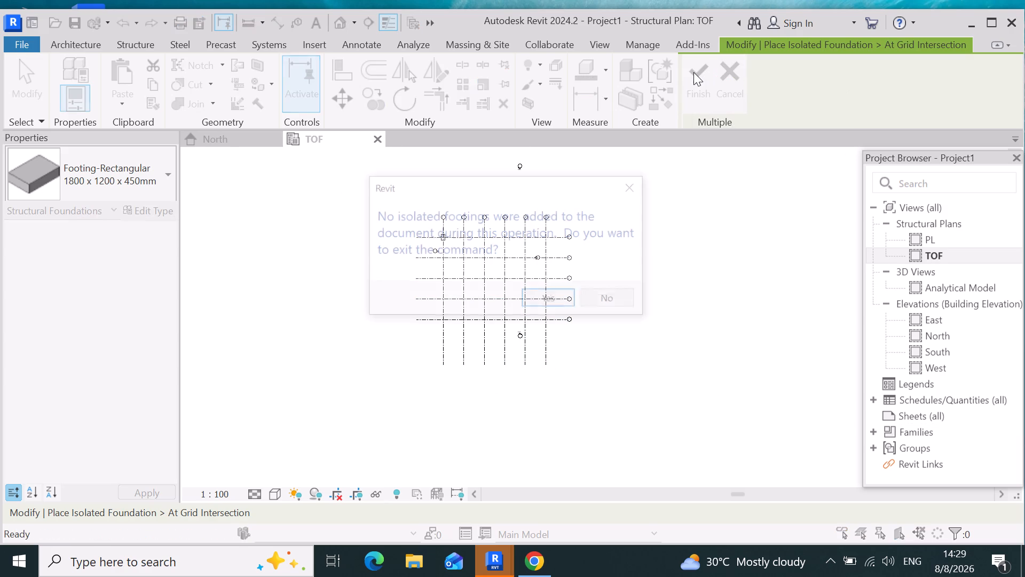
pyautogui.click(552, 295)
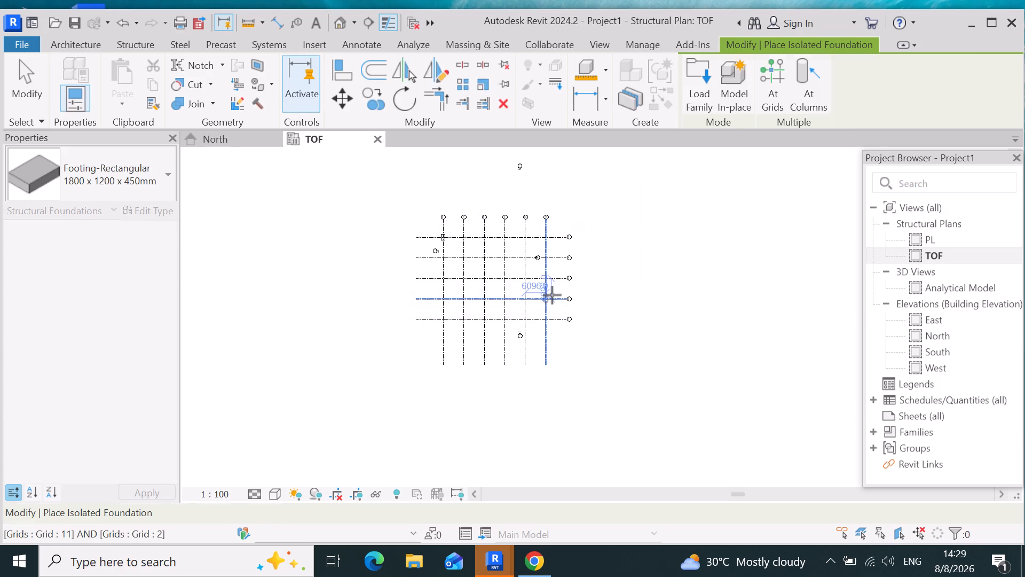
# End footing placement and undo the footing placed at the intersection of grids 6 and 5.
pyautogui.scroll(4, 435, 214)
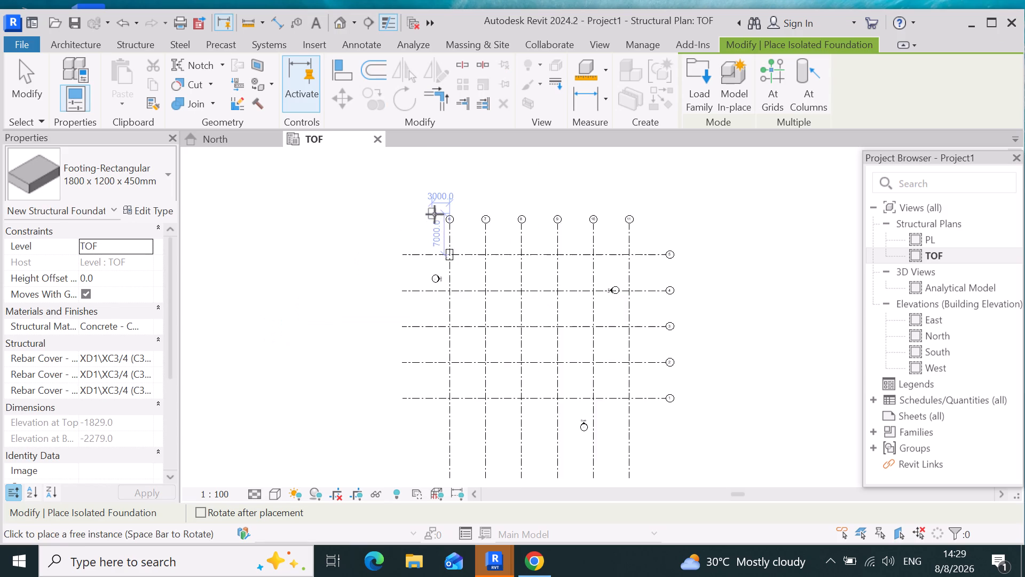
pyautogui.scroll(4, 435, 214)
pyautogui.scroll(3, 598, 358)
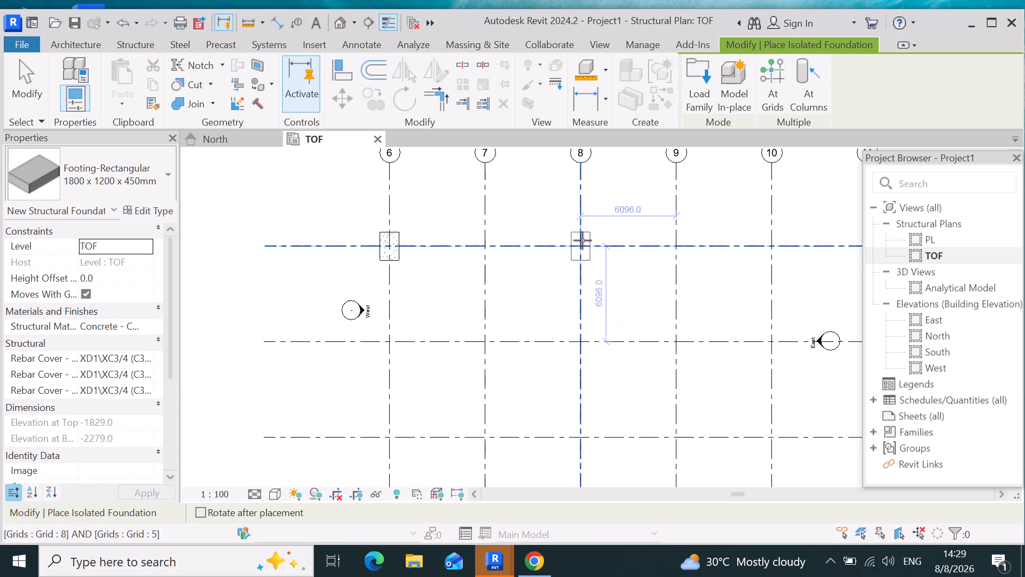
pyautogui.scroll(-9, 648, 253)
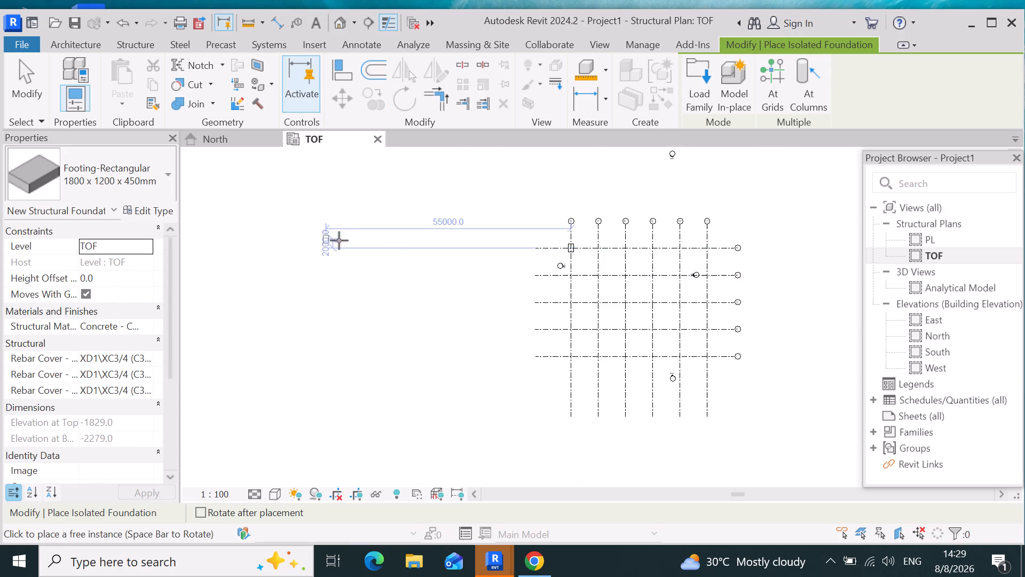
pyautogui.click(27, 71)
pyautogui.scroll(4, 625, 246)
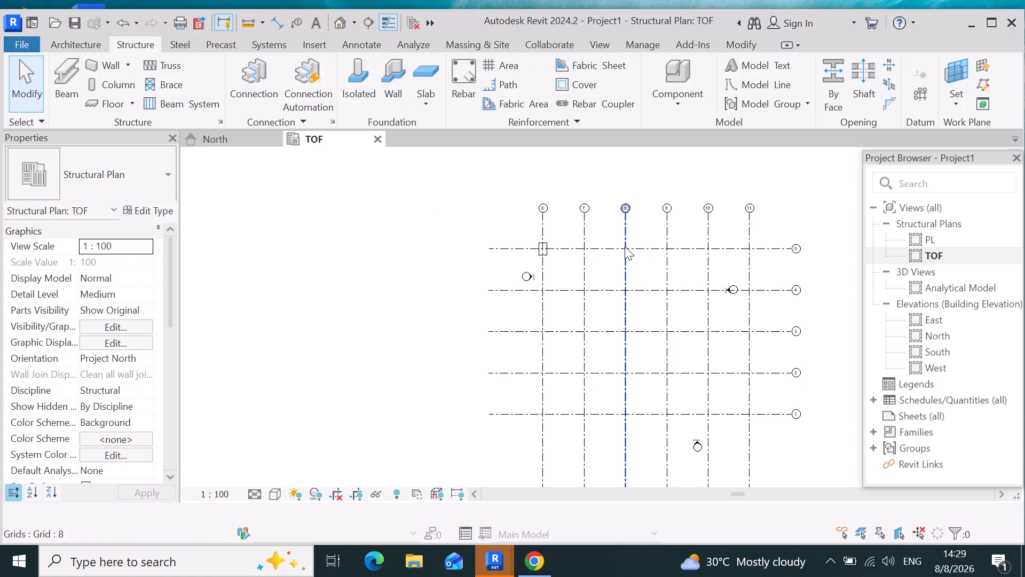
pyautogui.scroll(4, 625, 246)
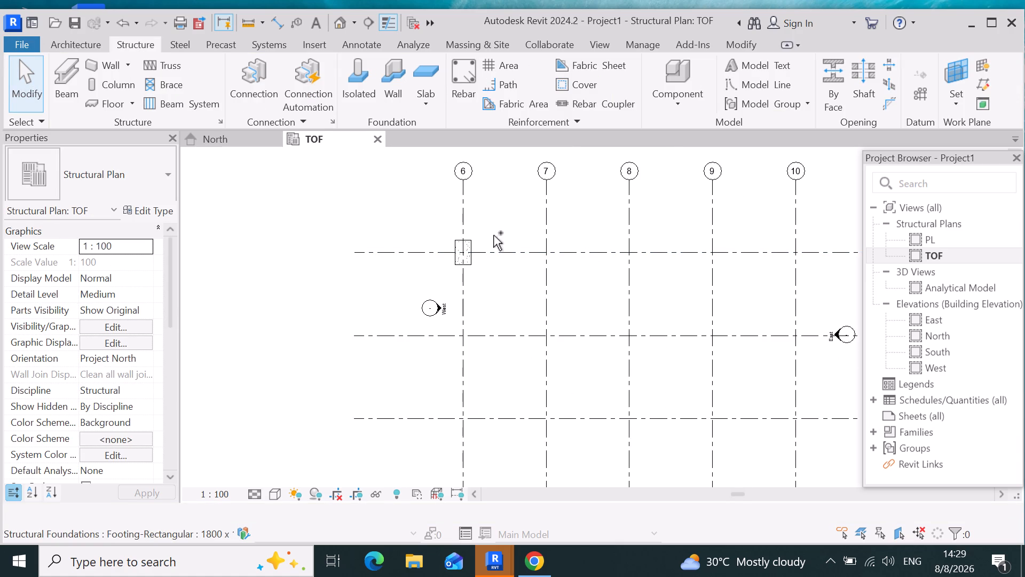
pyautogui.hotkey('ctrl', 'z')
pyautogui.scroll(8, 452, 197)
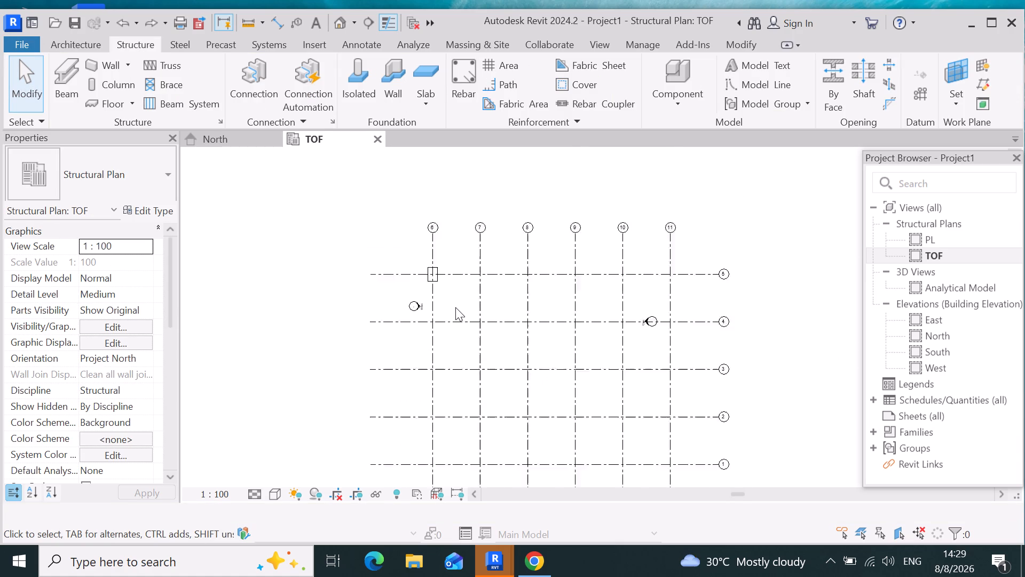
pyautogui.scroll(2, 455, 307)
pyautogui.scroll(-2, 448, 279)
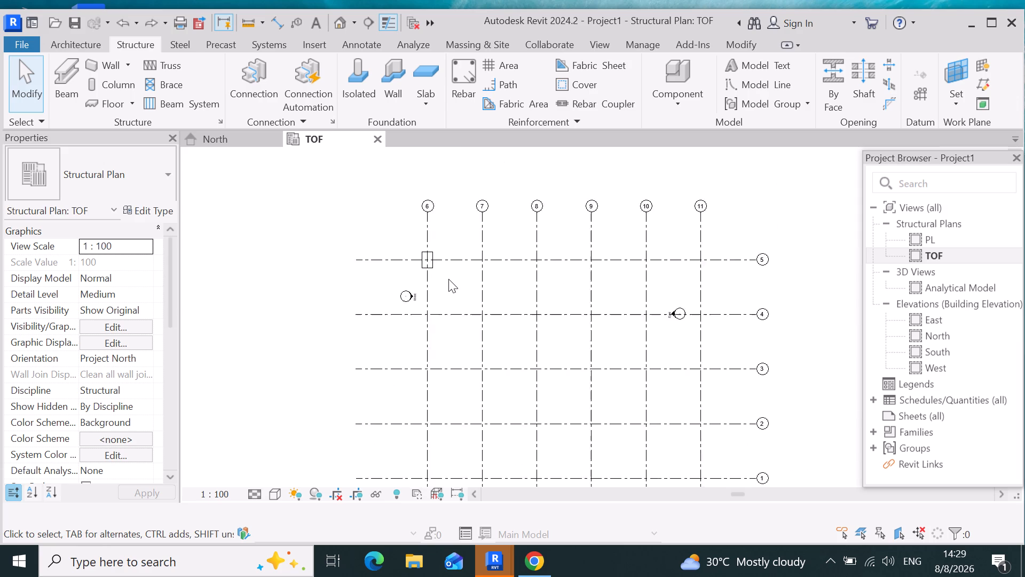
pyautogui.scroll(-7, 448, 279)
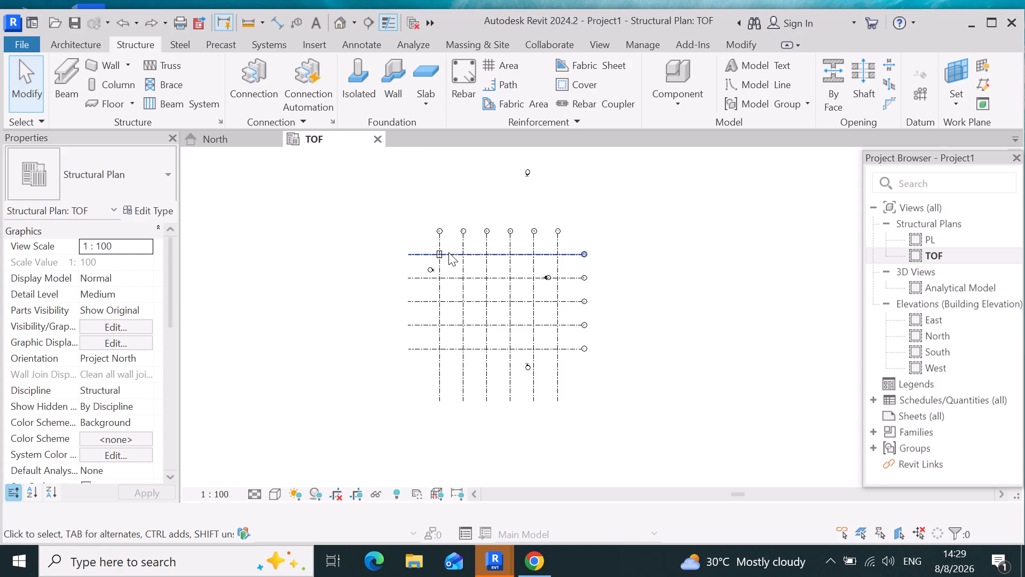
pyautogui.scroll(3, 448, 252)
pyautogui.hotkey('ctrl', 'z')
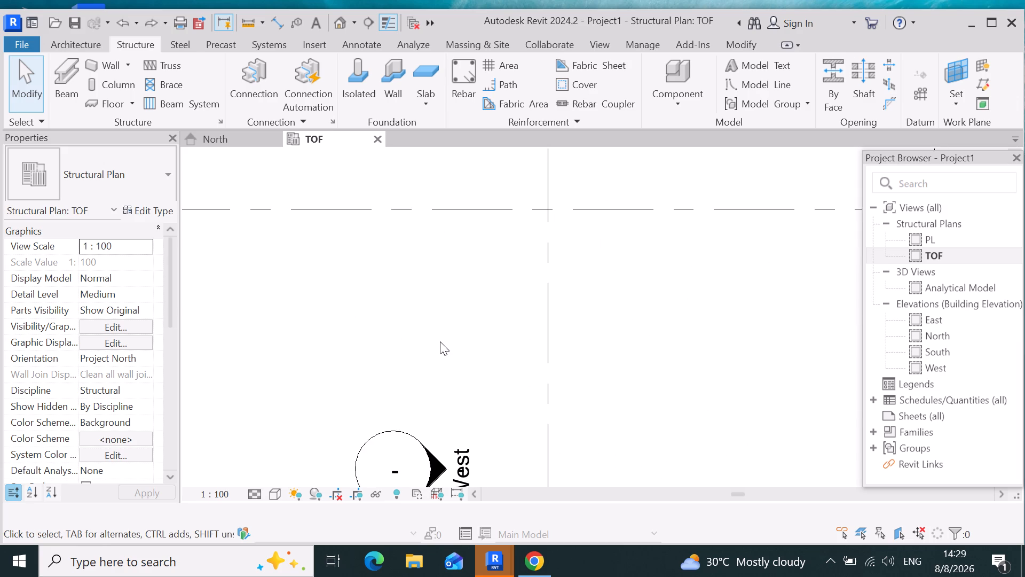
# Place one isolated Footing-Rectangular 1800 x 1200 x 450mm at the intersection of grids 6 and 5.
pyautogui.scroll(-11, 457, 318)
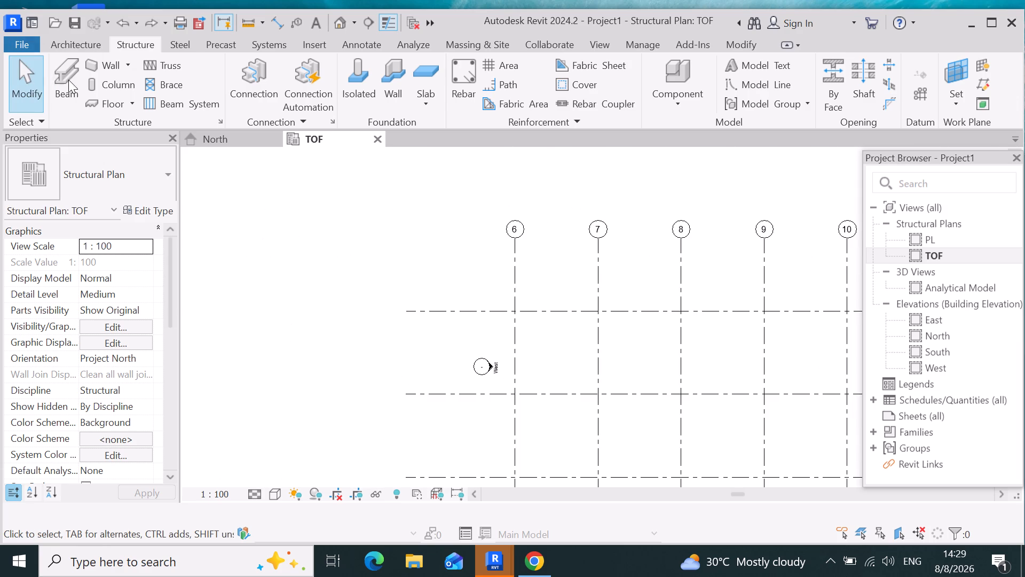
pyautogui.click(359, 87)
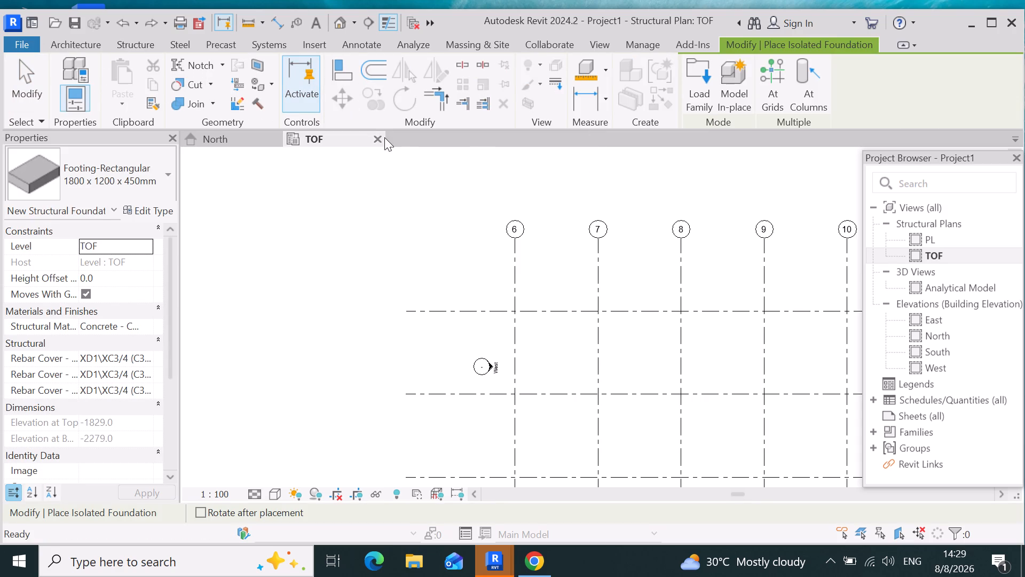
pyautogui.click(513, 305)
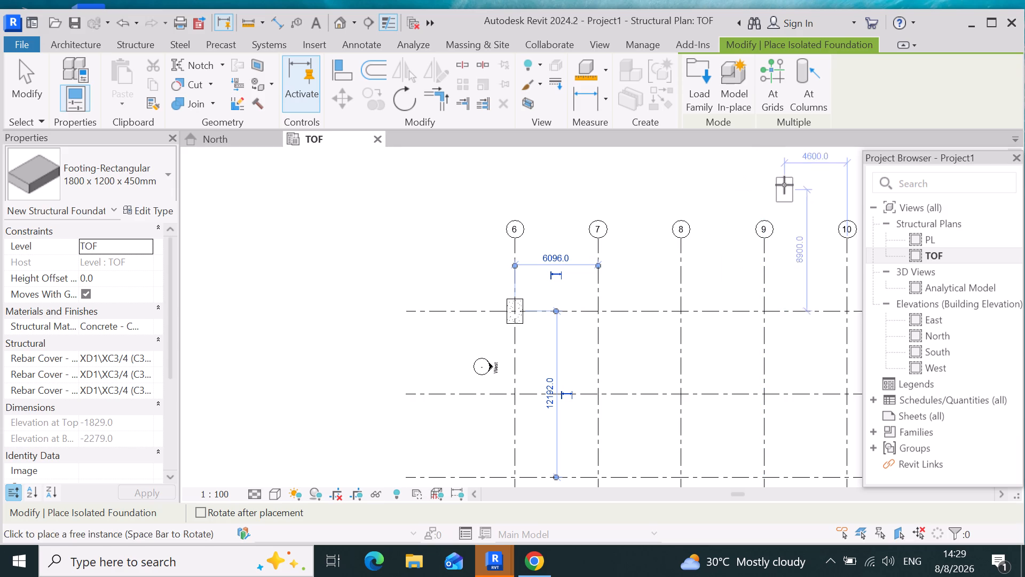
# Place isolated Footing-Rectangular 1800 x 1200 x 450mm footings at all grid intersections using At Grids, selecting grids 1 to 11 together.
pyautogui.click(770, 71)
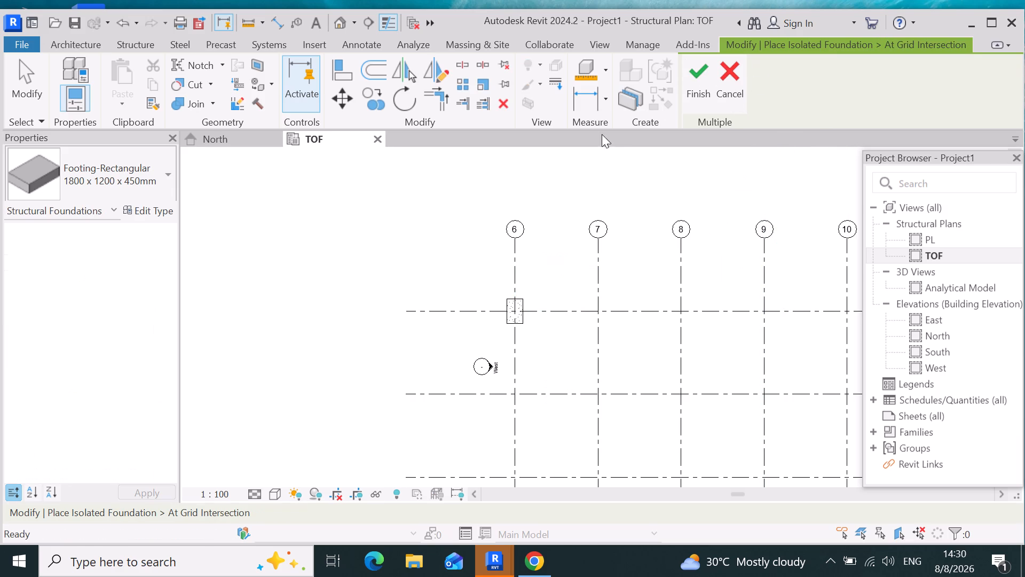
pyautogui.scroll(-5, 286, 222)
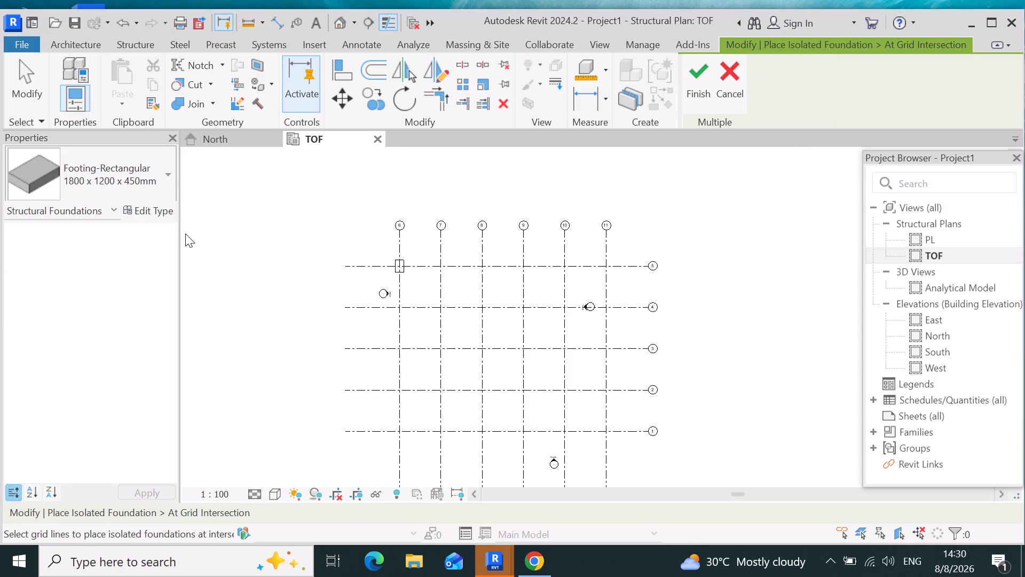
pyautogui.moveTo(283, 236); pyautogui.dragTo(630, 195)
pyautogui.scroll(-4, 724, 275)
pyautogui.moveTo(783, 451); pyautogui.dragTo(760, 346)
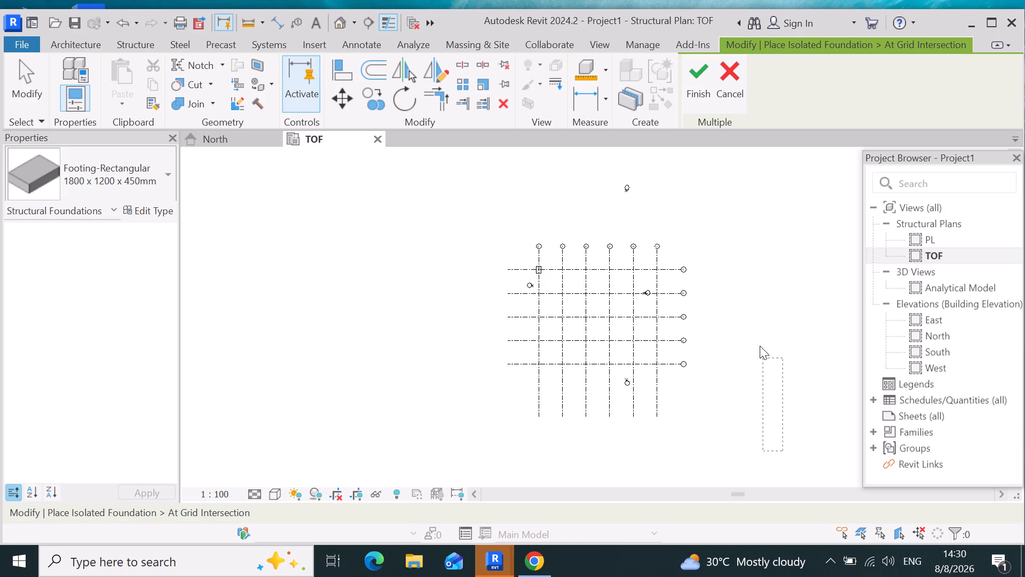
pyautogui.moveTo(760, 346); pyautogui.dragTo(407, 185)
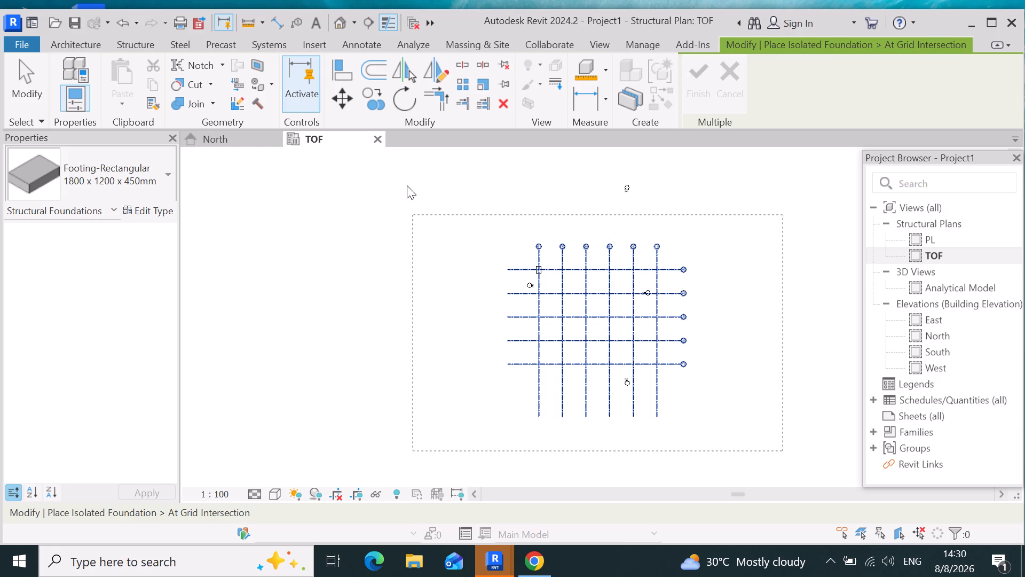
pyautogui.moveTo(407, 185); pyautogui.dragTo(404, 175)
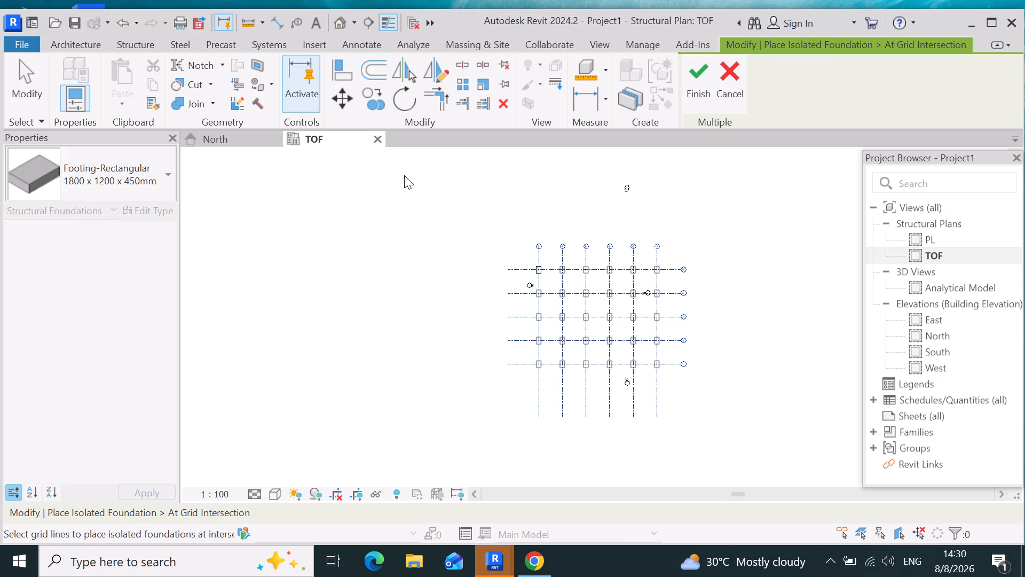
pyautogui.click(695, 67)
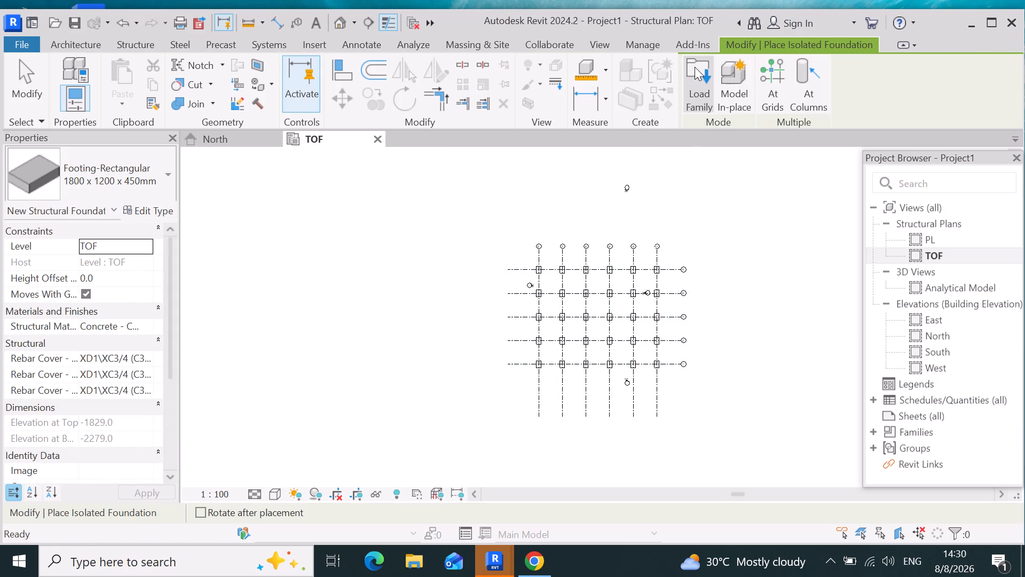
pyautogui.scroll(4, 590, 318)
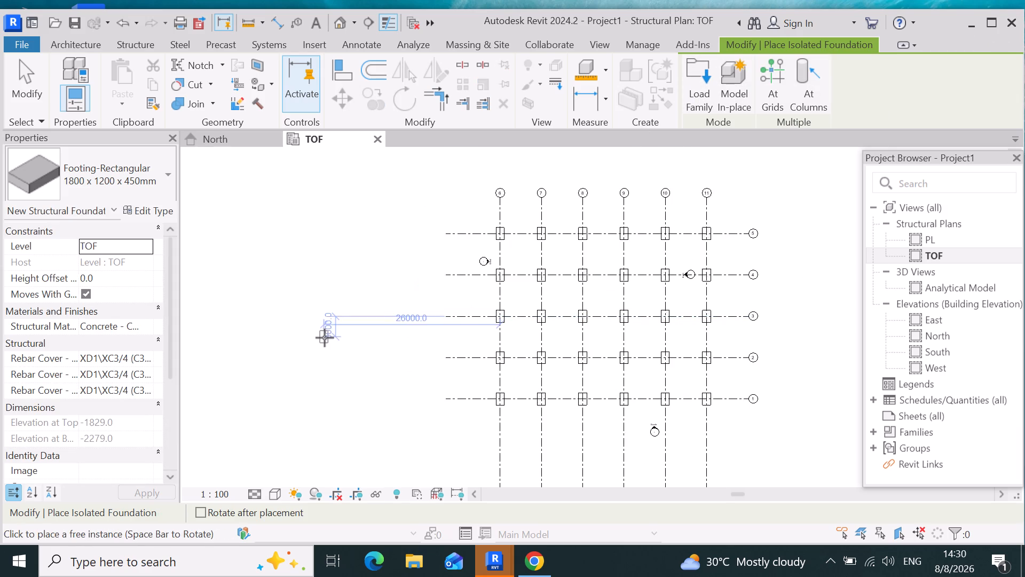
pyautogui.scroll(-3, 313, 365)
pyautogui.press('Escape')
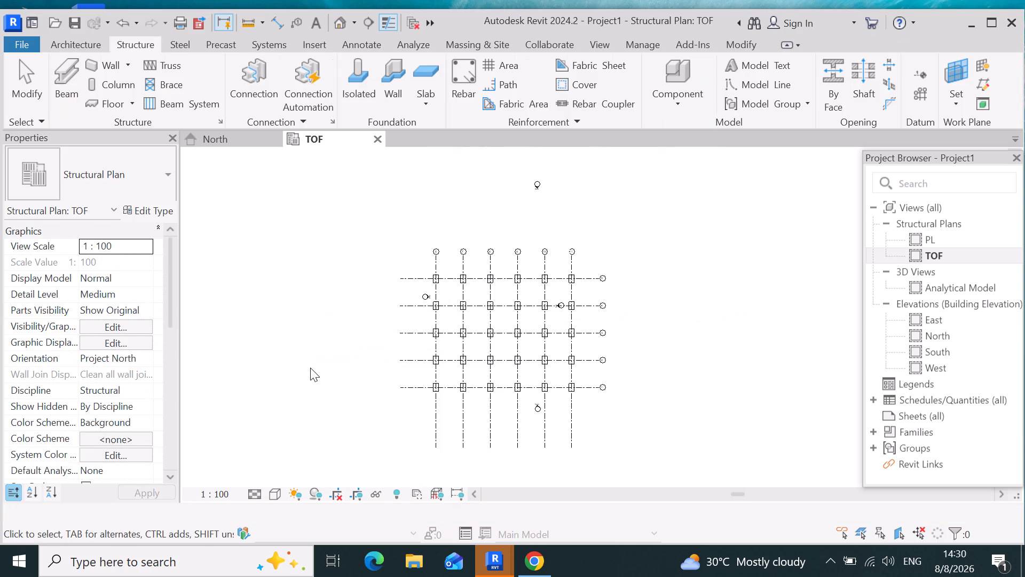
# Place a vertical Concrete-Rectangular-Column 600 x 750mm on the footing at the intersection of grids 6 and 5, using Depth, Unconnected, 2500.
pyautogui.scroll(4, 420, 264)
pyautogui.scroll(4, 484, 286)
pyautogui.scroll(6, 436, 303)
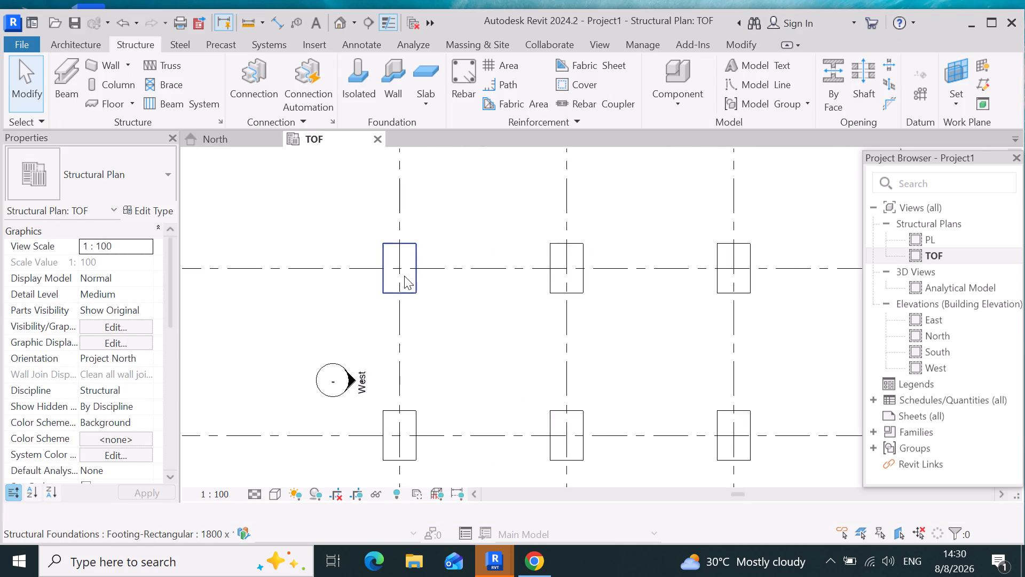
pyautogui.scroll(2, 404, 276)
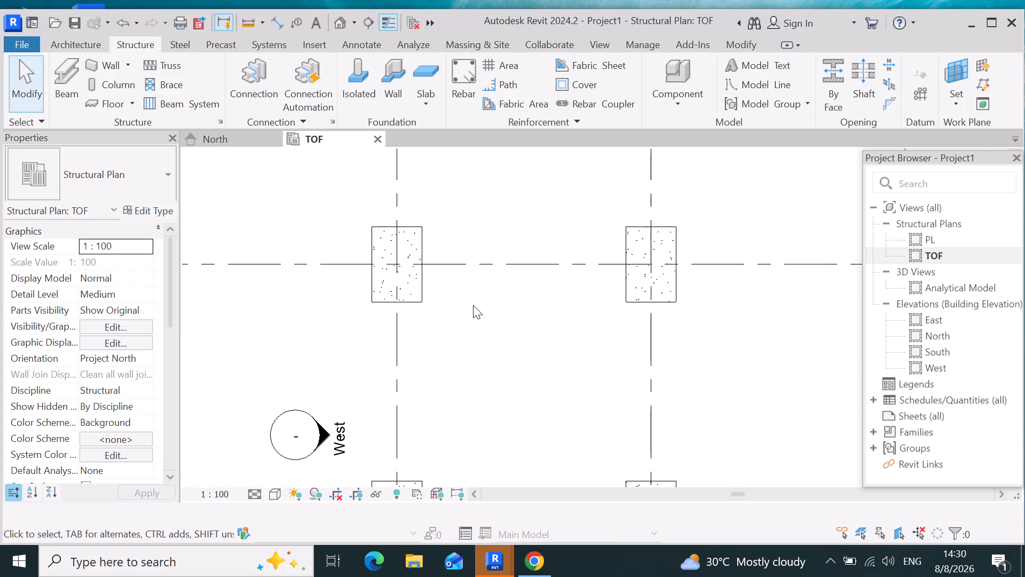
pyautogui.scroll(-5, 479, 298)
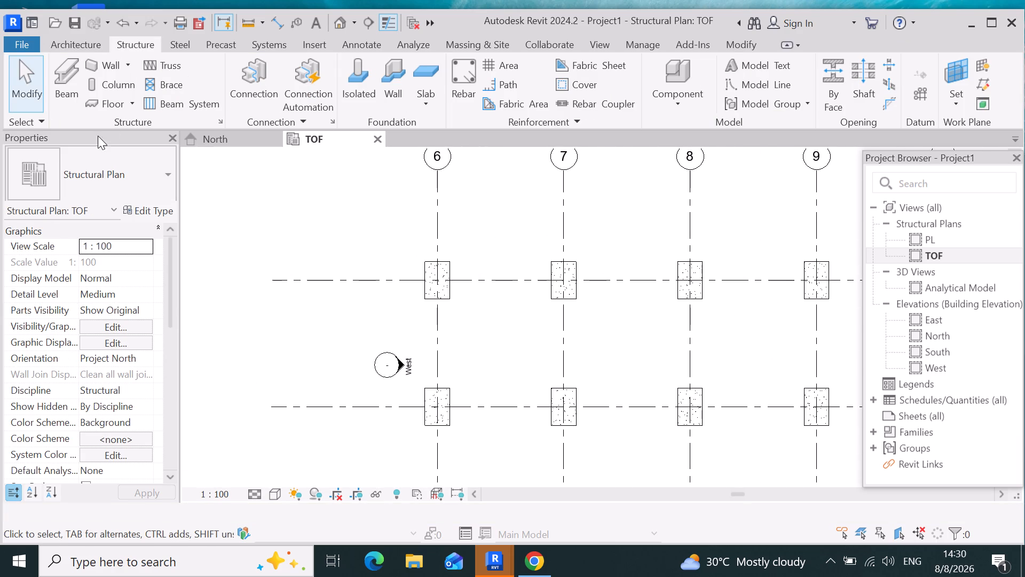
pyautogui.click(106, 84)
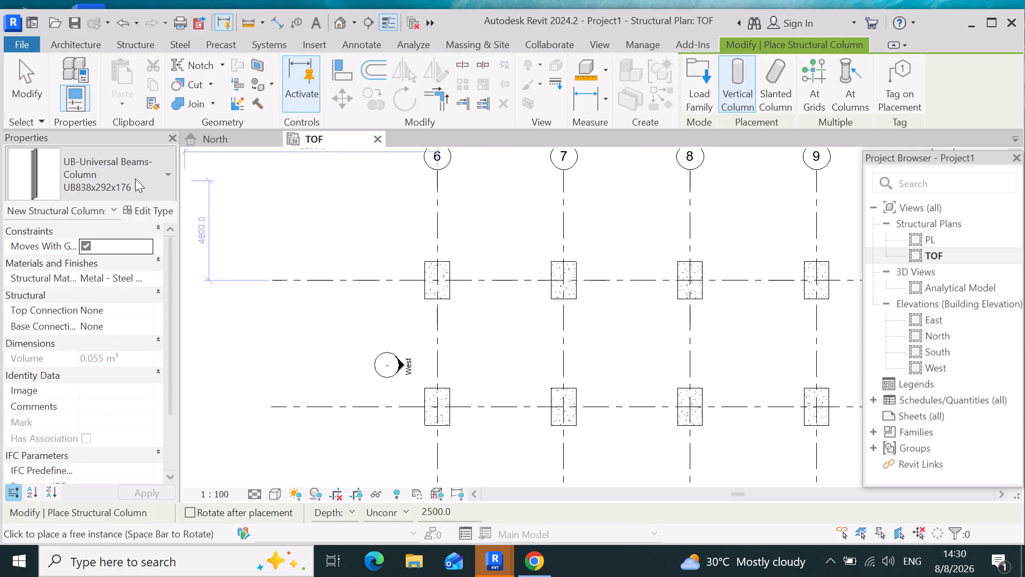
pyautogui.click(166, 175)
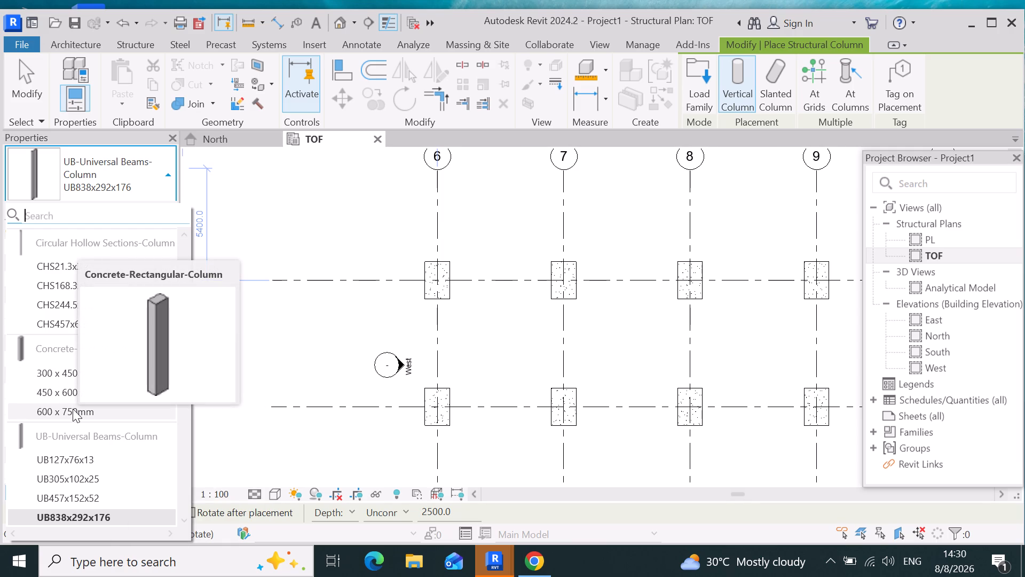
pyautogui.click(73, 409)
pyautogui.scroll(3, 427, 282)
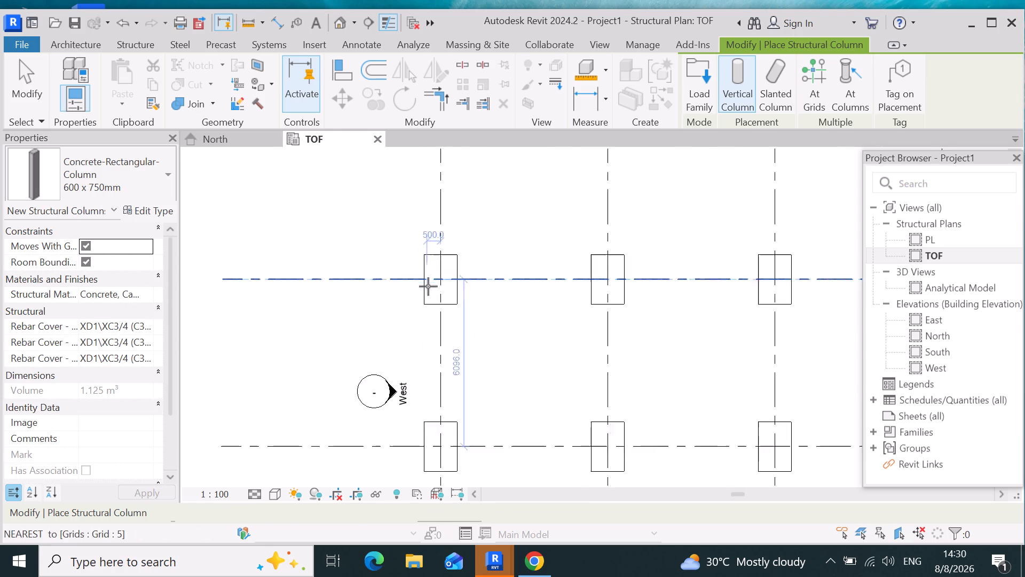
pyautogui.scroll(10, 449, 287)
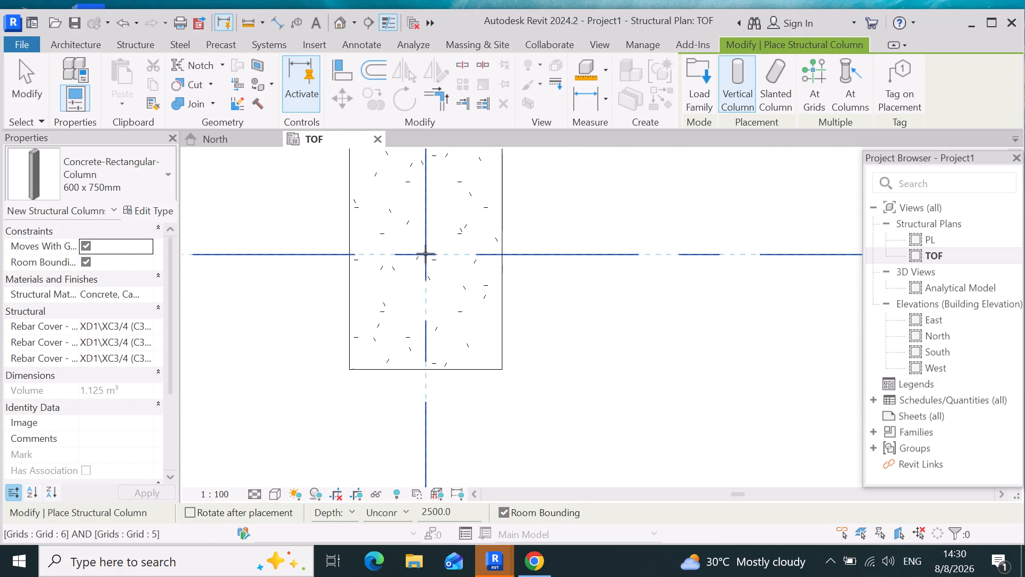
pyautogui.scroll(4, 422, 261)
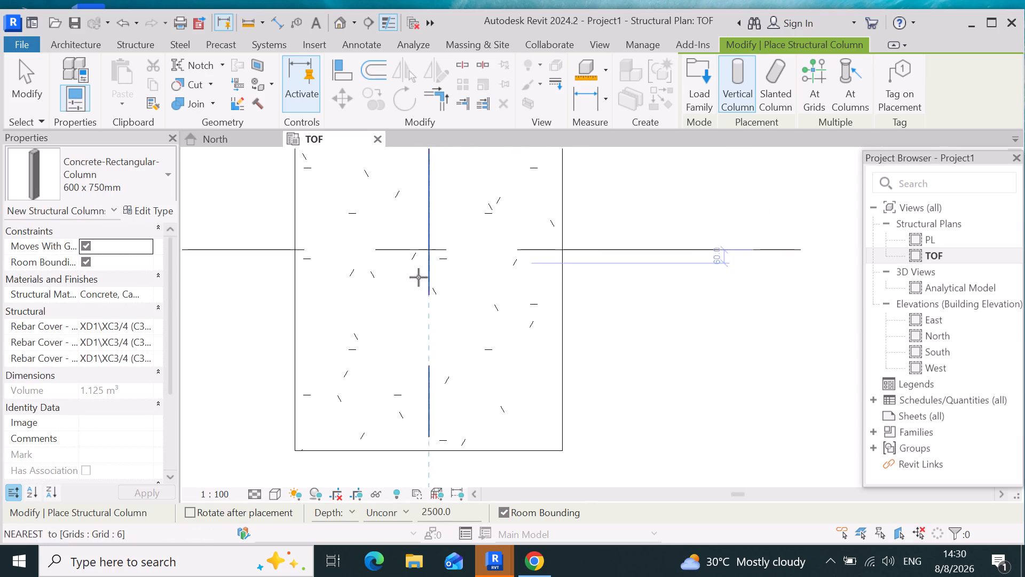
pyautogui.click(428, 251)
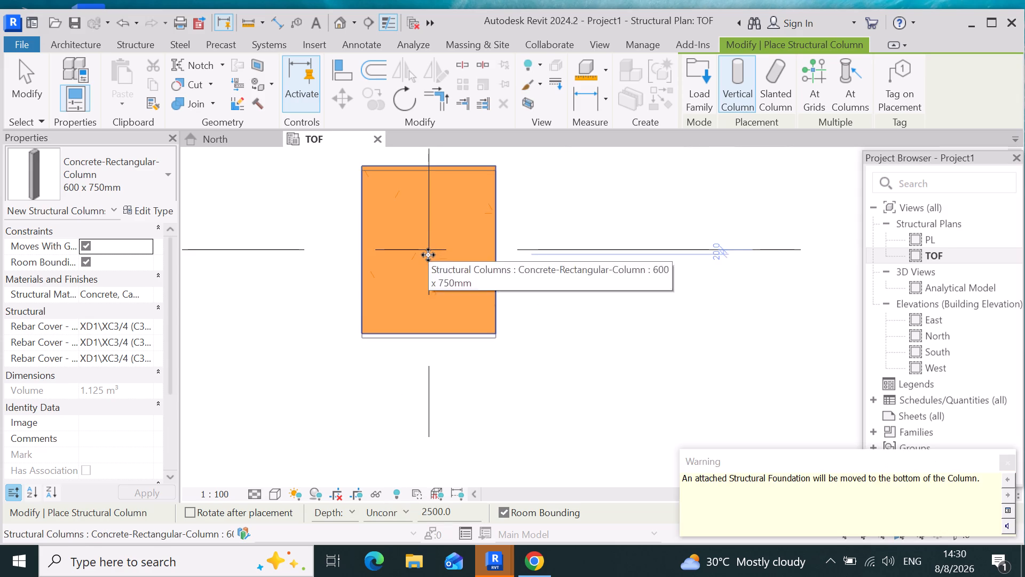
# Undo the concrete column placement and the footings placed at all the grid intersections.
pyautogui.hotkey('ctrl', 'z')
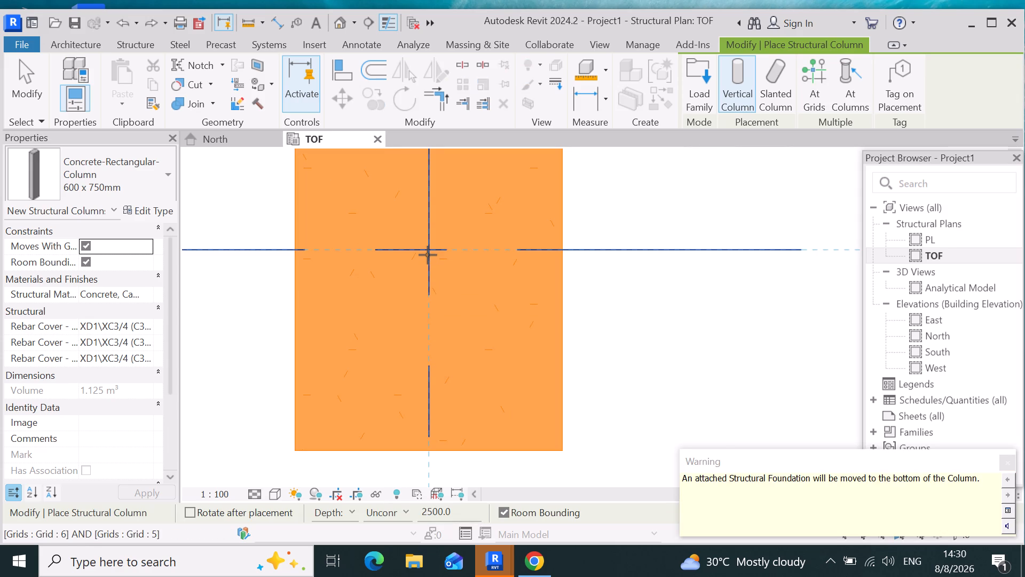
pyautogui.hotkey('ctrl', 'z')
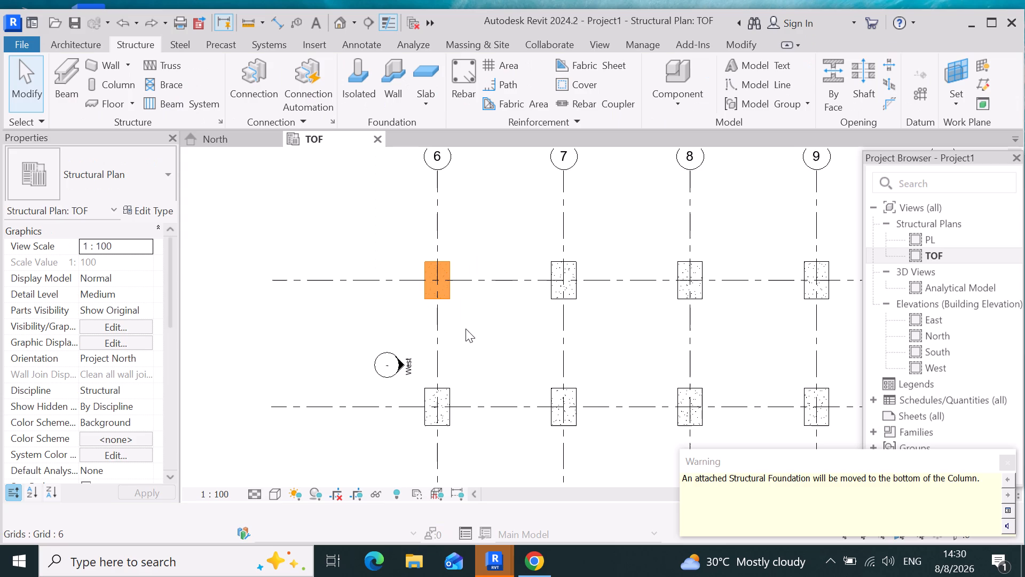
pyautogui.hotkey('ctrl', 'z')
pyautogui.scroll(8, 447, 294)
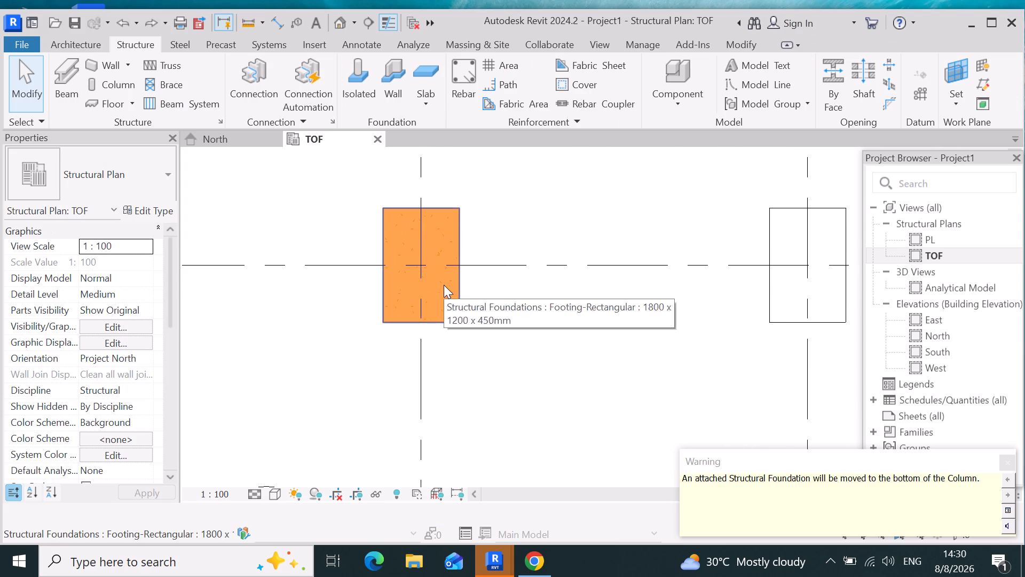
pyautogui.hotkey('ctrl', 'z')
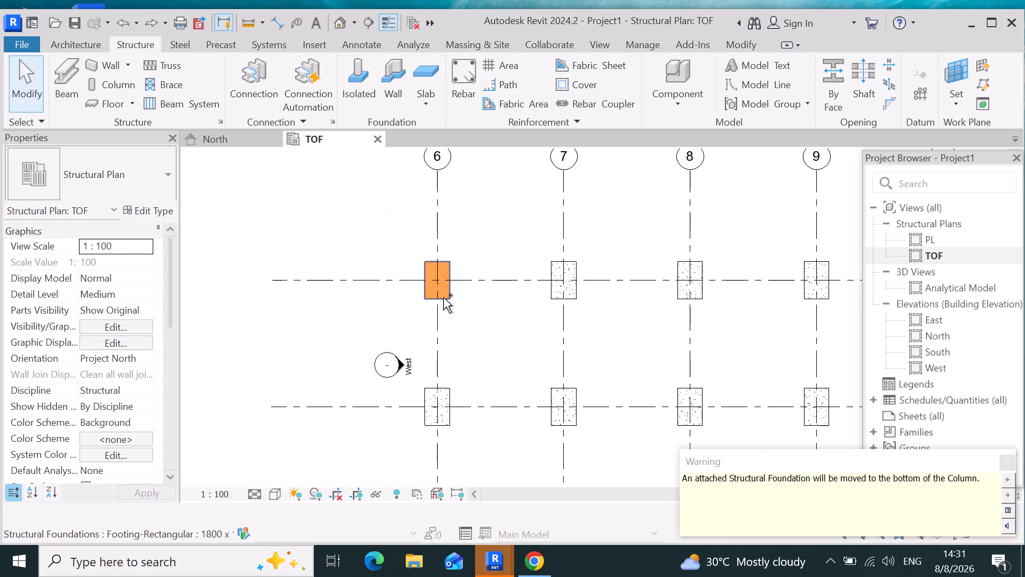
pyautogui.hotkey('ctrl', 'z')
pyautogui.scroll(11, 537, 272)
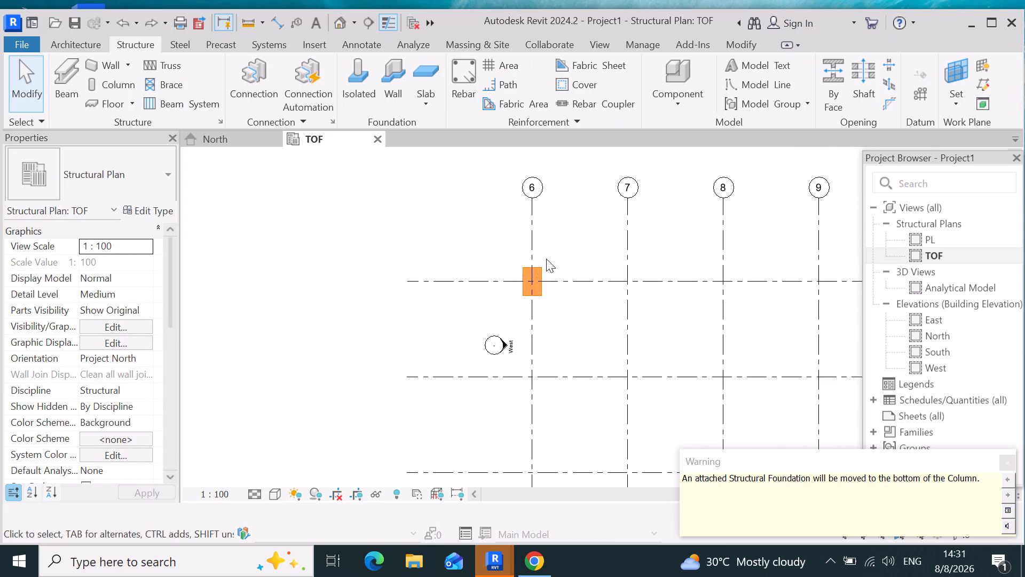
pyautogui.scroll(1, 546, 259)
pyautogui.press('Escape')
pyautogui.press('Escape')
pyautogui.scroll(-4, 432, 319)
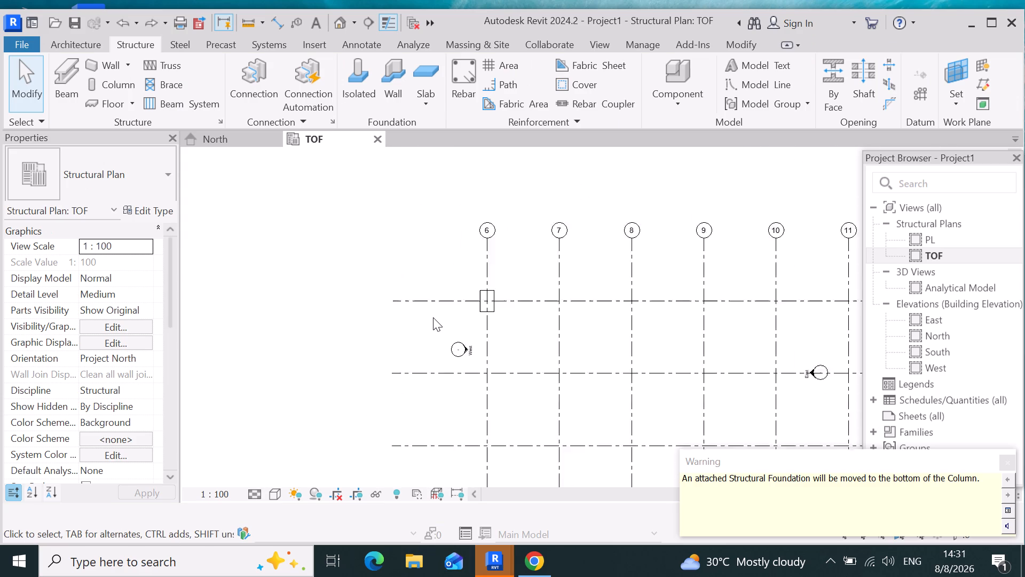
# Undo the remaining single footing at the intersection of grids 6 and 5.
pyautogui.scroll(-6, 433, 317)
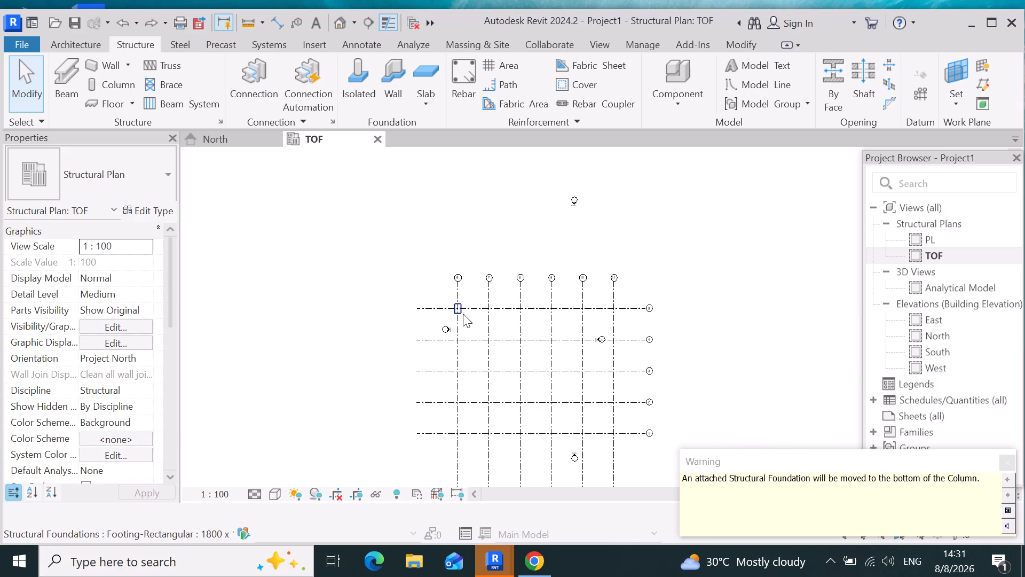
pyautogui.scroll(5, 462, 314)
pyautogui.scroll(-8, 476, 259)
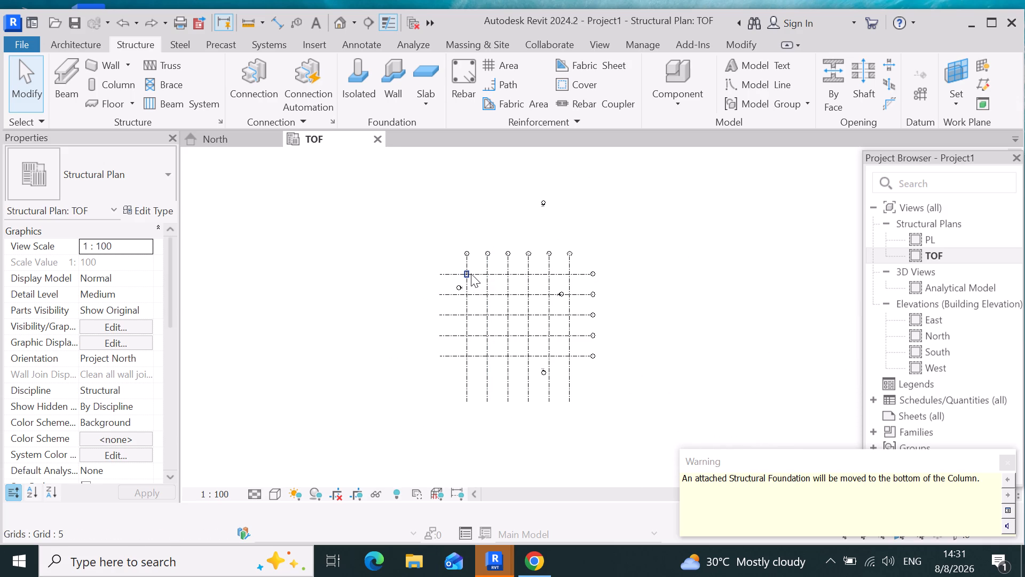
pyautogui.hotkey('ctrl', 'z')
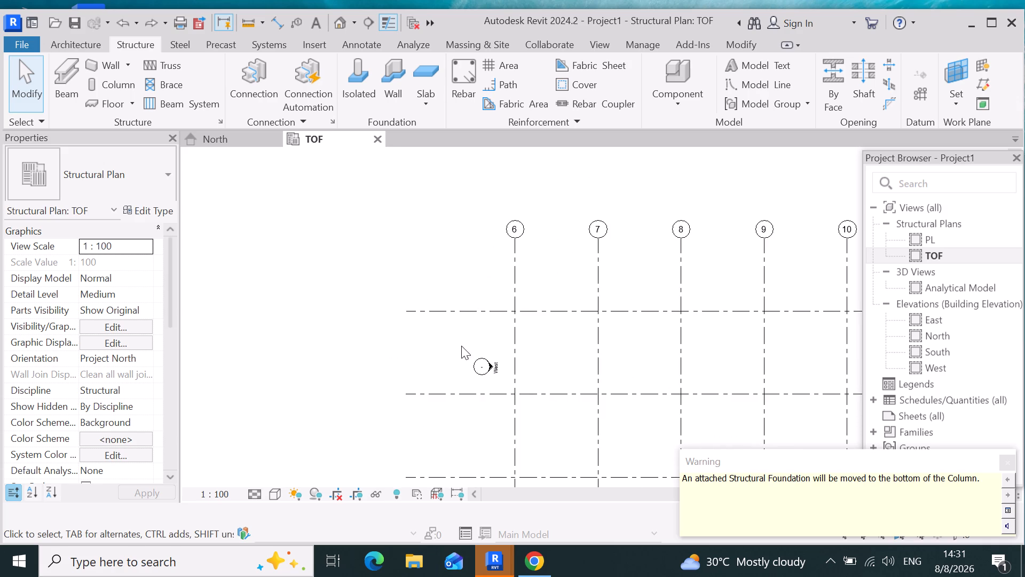
# Place one isolated Footing-Rectangular 1800 x 1200 x 450mm at the intersection of grids 6 and 5.
pyautogui.click(352, 85)
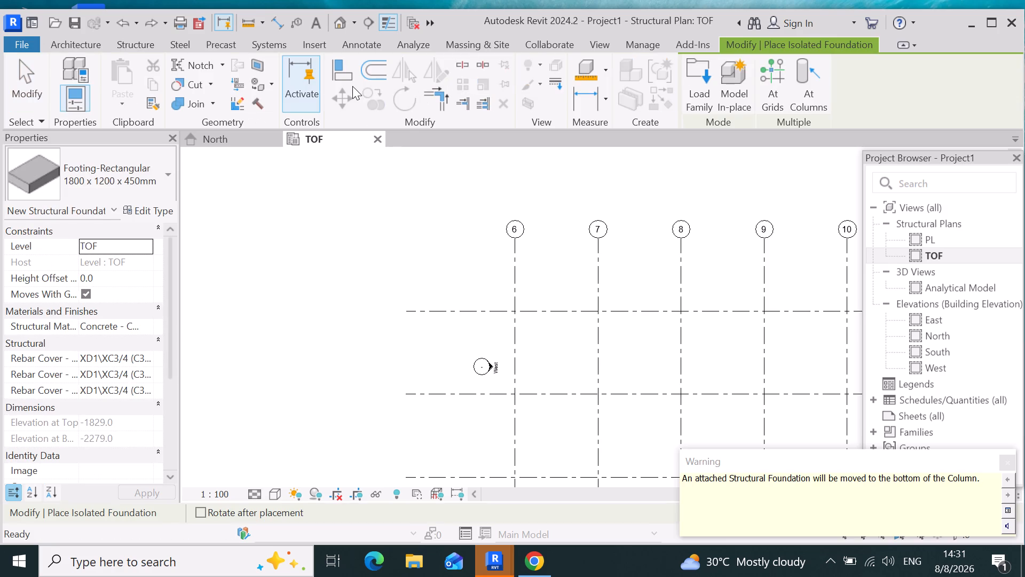
pyautogui.click(515, 312)
# Place isolated Footing-Rectangular 1800 x 1200 x 450mm foundations at all grid intersections in the TOF plan.
pyautogui.scroll(-4, 495, 276)
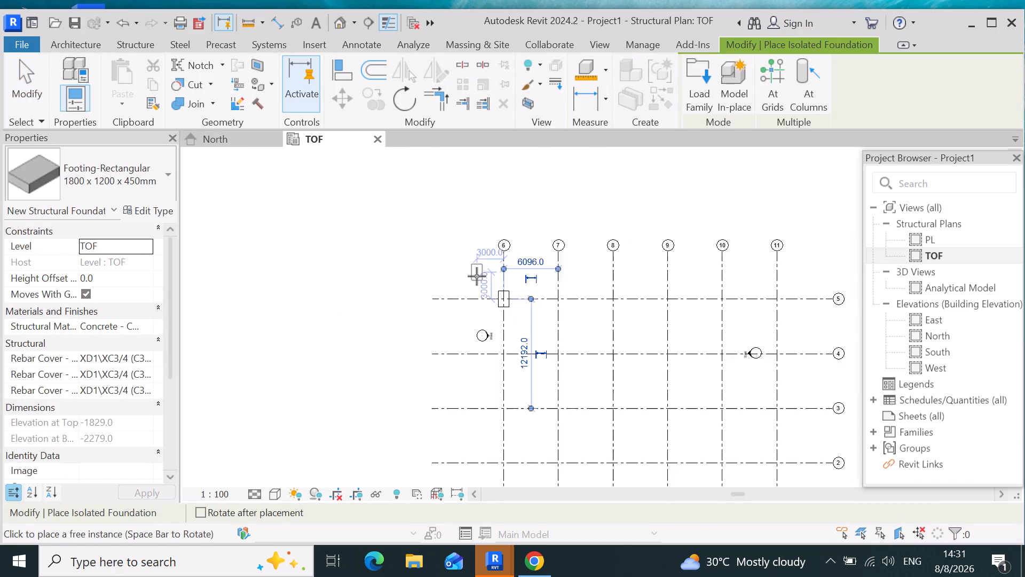
pyautogui.scroll(-1, 477, 276)
pyautogui.click(778, 59)
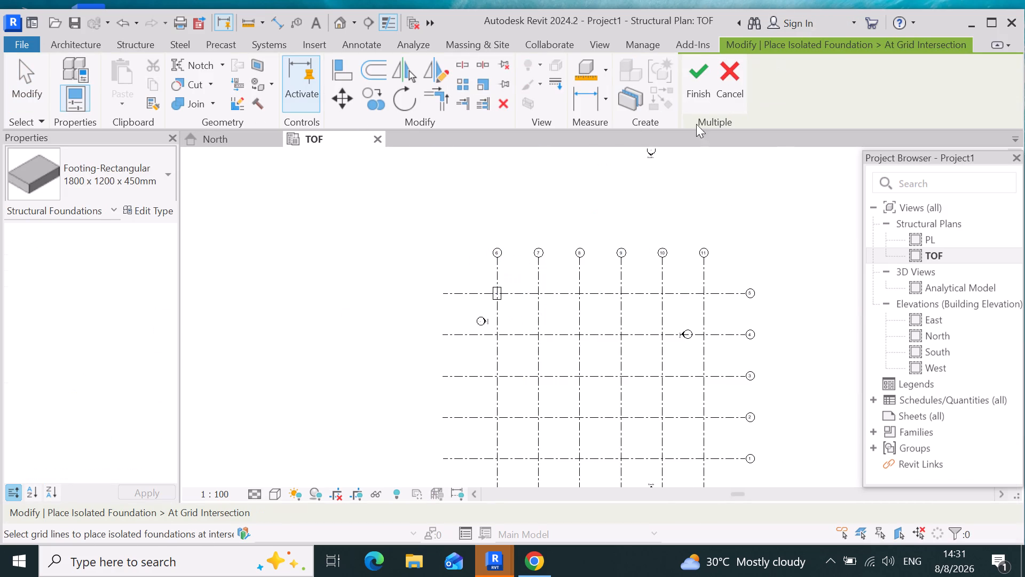
pyautogui.scroll(-5, 416, 220)
pyautogui.moveTo(668, 400); pyautogui.dragTo(636, 283)
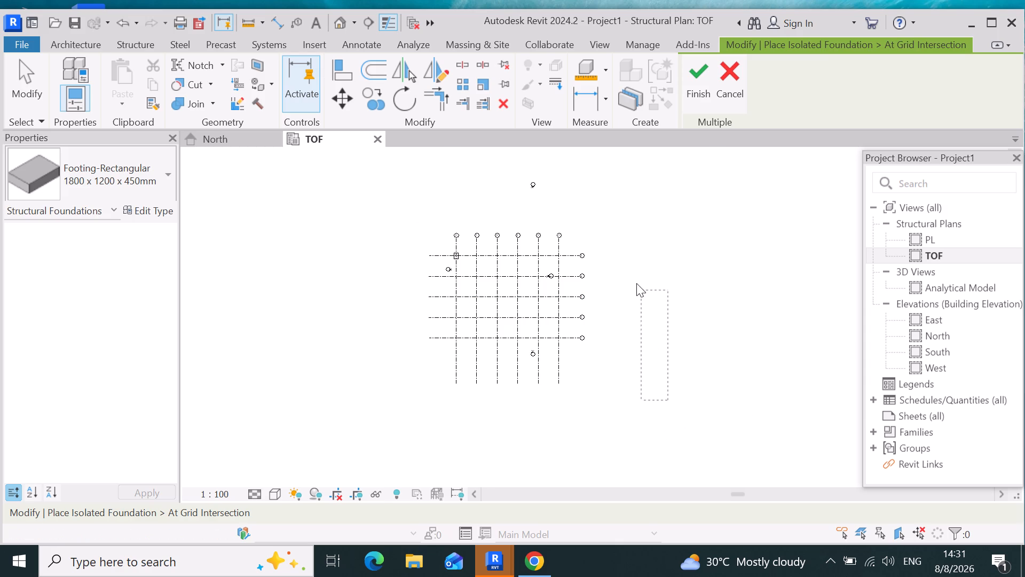
pyautogui.moveTo(636, 283); pyautogui.dragTo(407, 418)
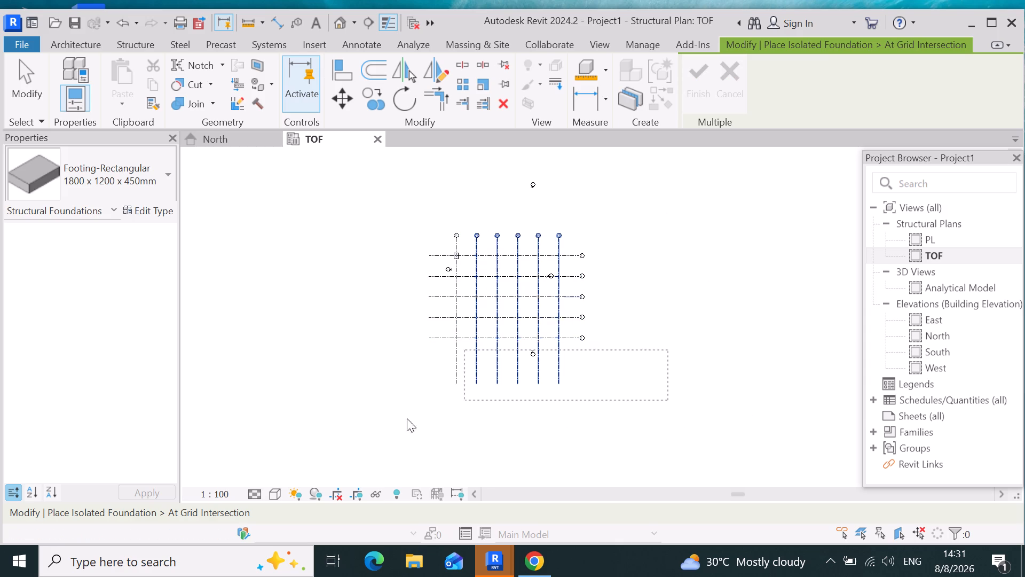
pyautogui.moveTo(407, 418); pyautogui.dragTo(382, 399)
pyautogui.click(382, 397)
pyautogui.moveTo(342, 423); pyautogui.dragTo(650, 160)
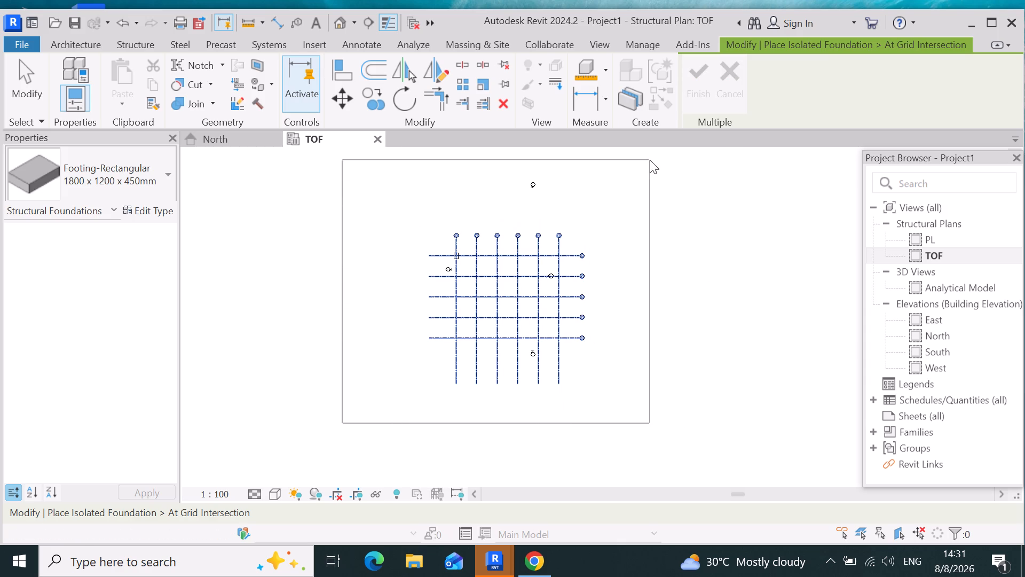
pyautogui.moveTo(650, 160); pyautogui.dragTo(693, 166)
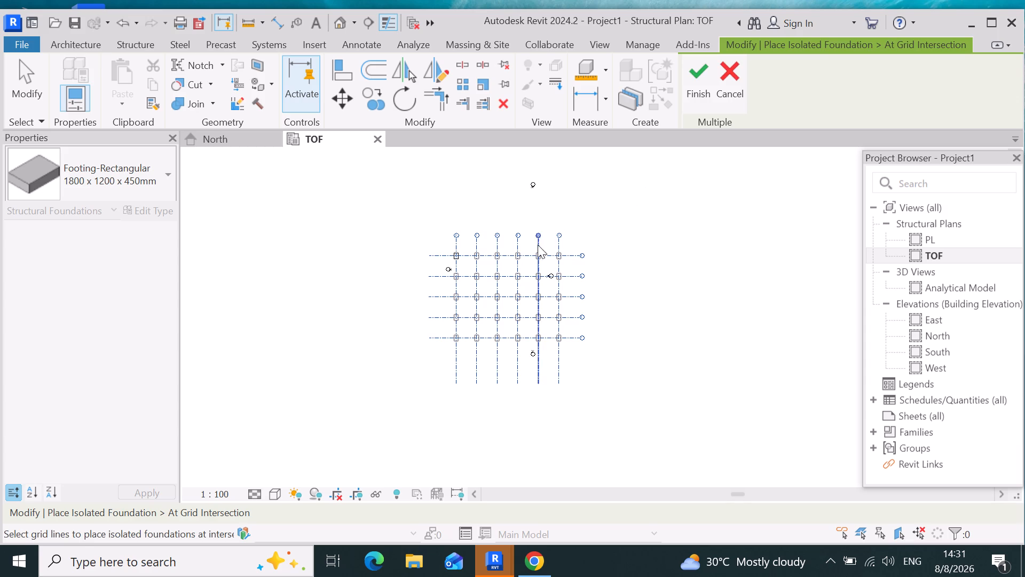
pyautogui.click(701, 76)
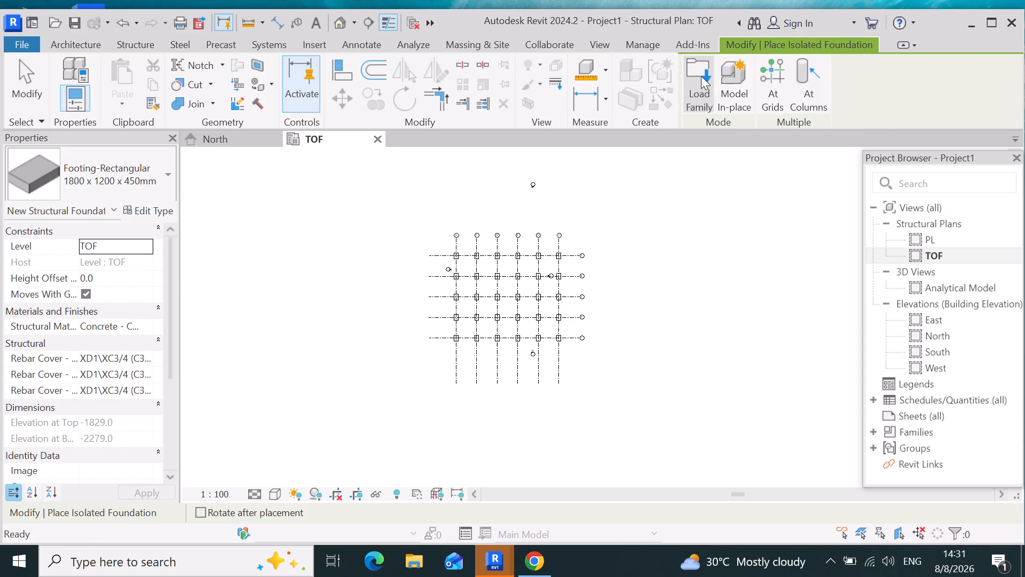
# Start a vertical structural column with its extent set to Height up to level PL.
pyautogui.scroll(4, 440, 277)
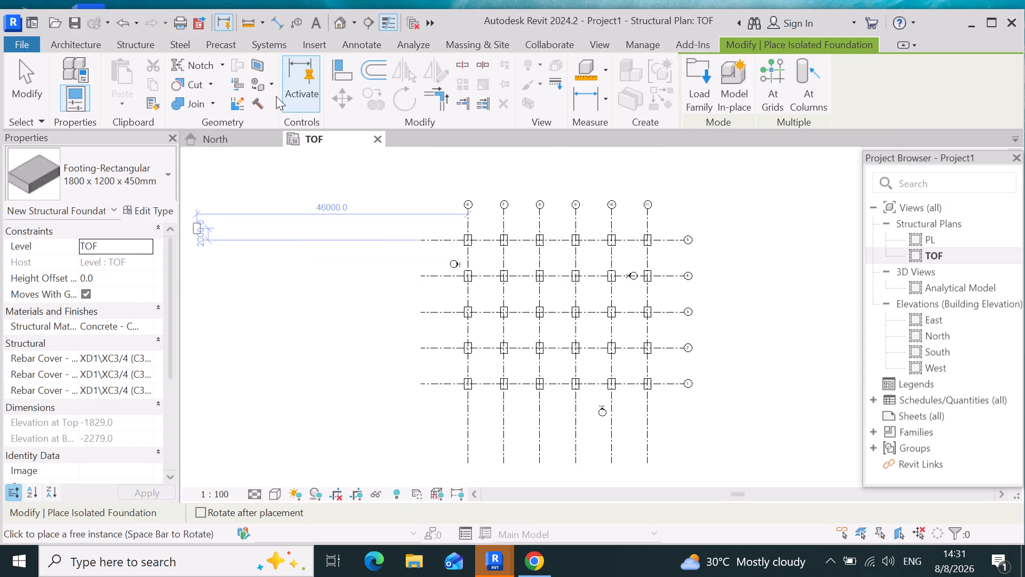
pyautogui.click(128, 41)
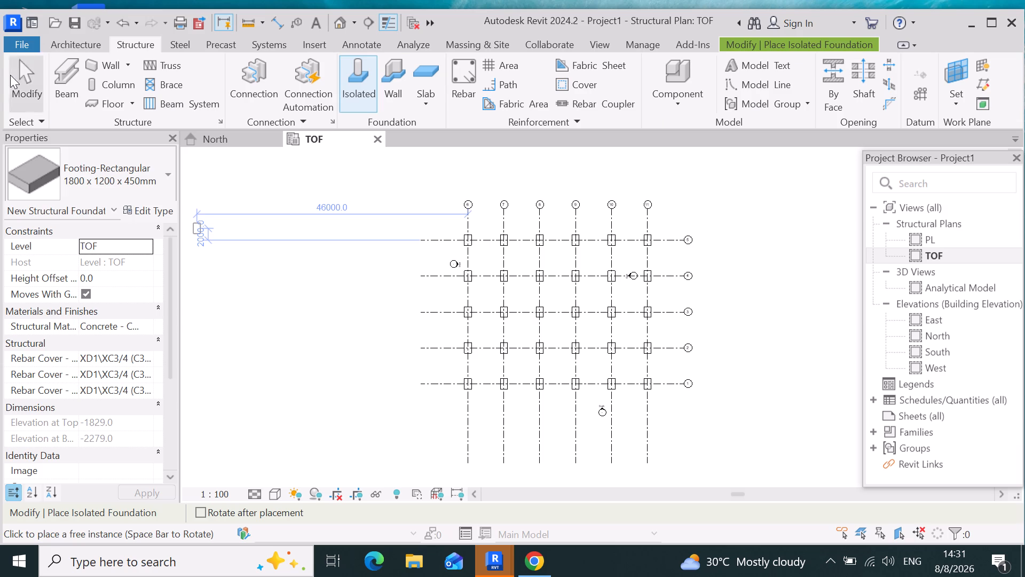
pyautogui.click(10, 77)
pyautogui.click(121, 84)
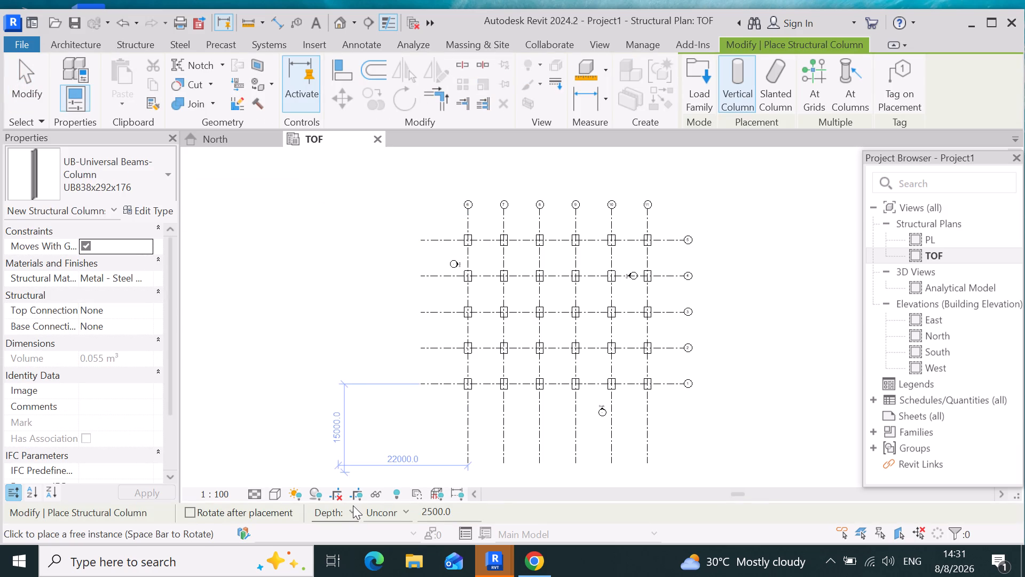
pyautogui.click(352, 505)
pyautogui.click(336, 536)
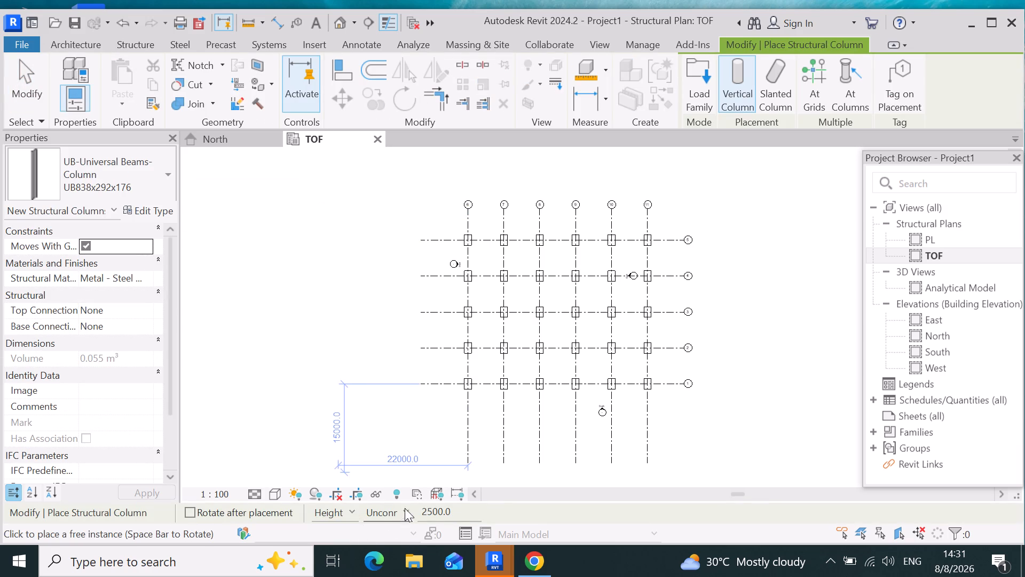
pyautogui.click(408, 506)
pyautogui.click(386, 529)
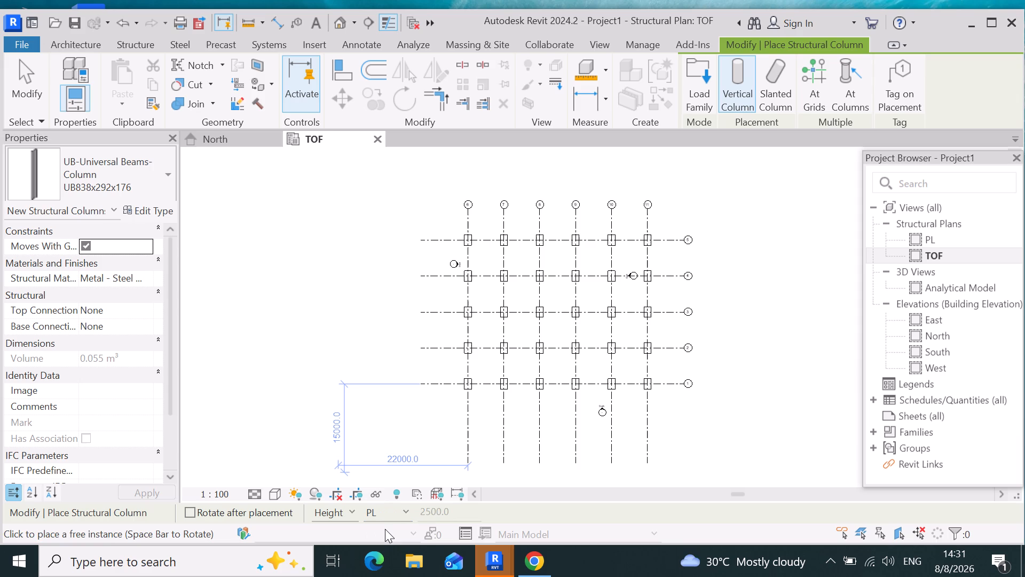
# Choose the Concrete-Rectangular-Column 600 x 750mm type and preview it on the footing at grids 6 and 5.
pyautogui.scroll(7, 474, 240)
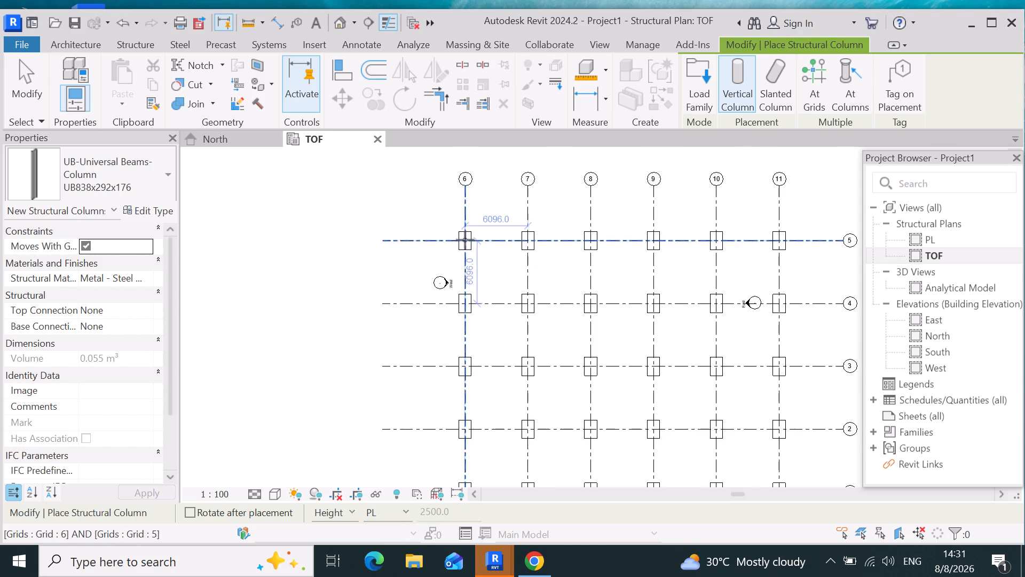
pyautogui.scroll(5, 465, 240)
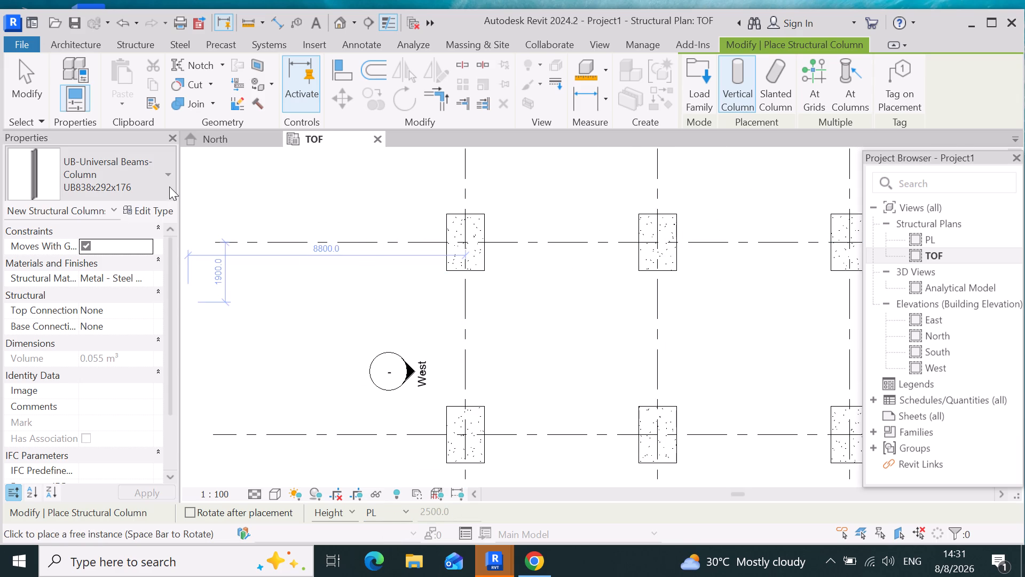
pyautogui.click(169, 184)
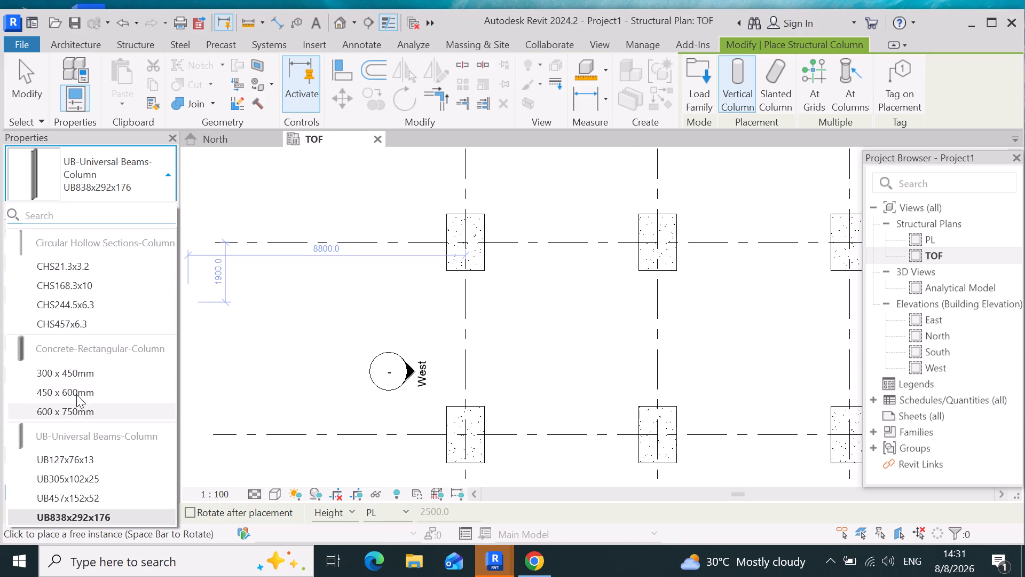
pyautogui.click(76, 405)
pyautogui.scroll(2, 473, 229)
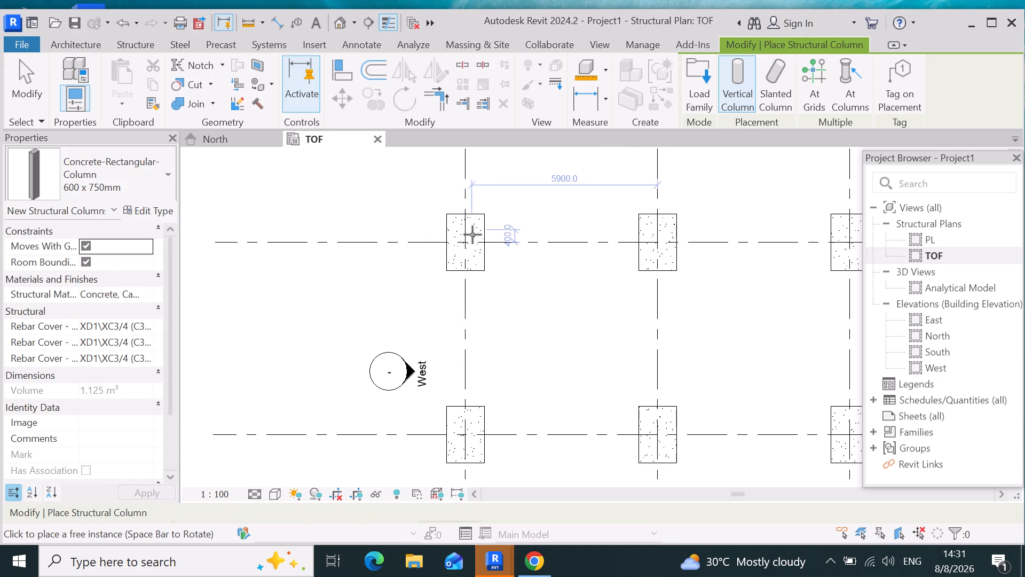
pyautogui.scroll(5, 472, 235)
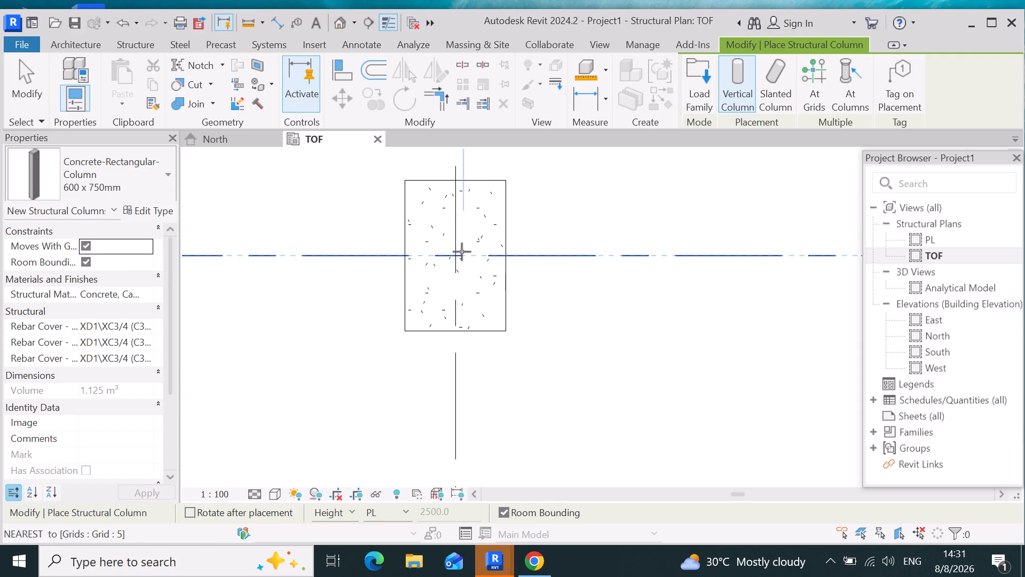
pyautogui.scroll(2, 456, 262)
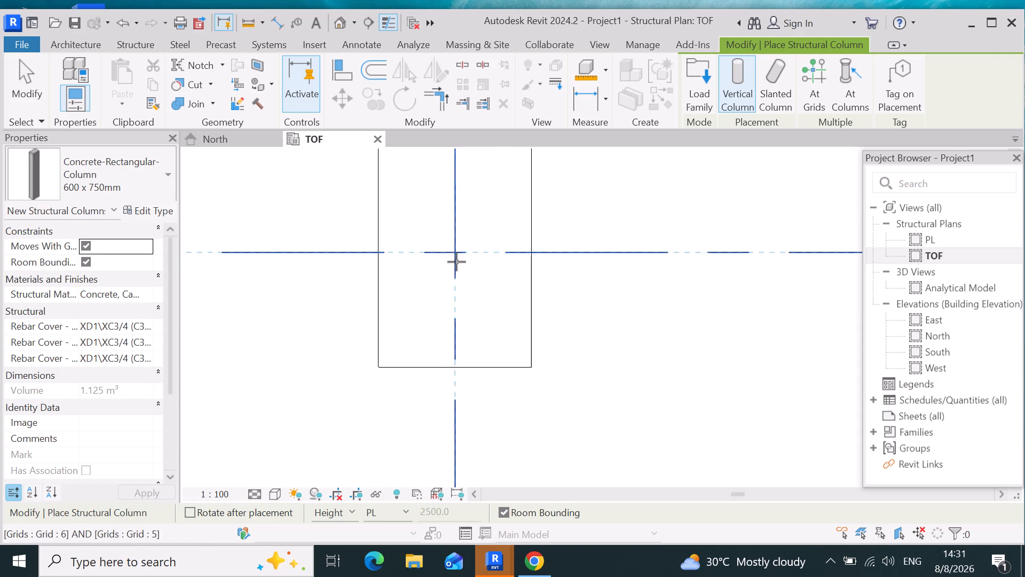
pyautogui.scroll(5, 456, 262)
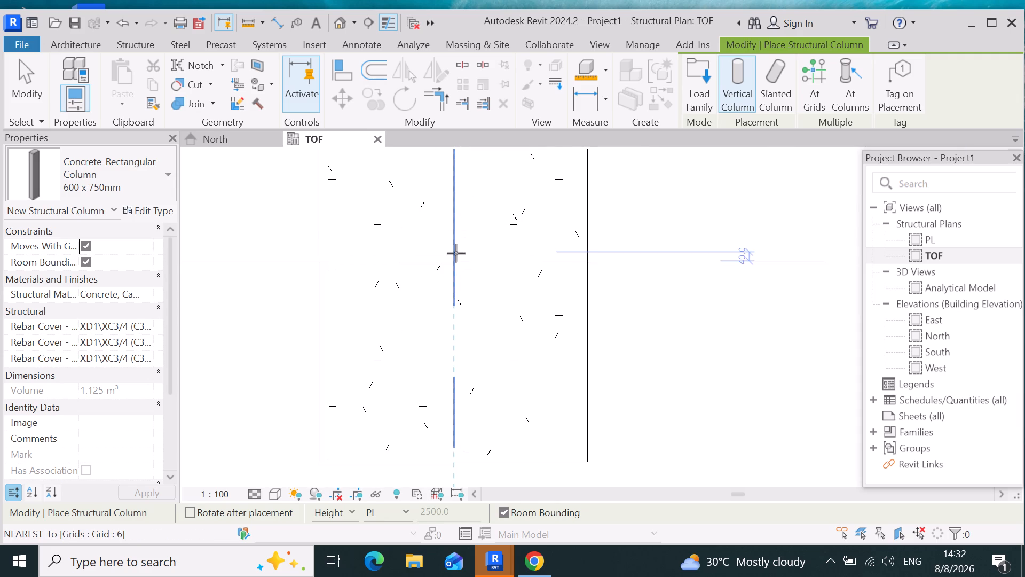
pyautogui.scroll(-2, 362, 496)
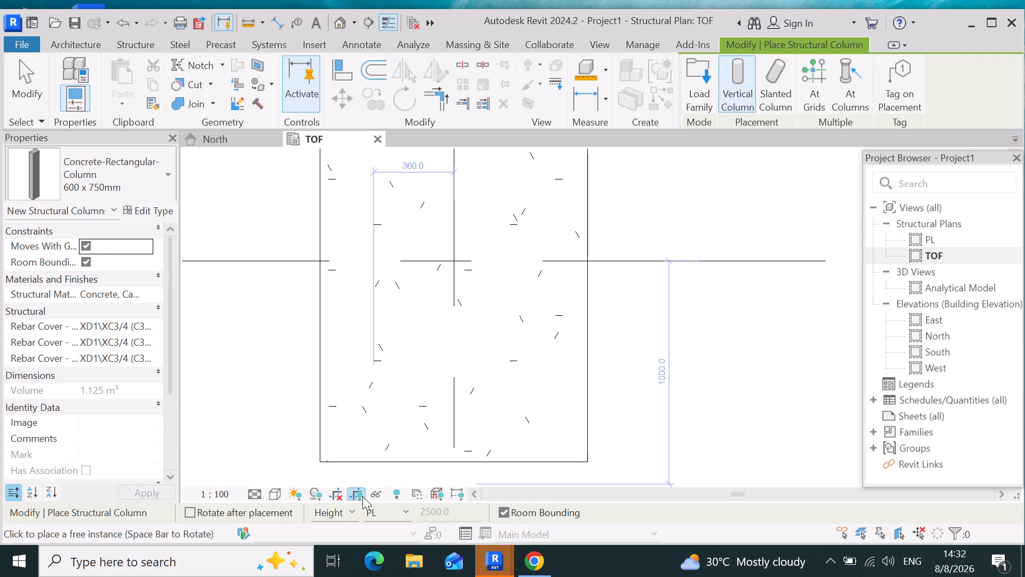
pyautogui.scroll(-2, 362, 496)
# Choose the Concrete-Rectangular-Column 450 x 600mm type and duplicate it as a new type named 500X250.
pyautogui.click(169, 174)
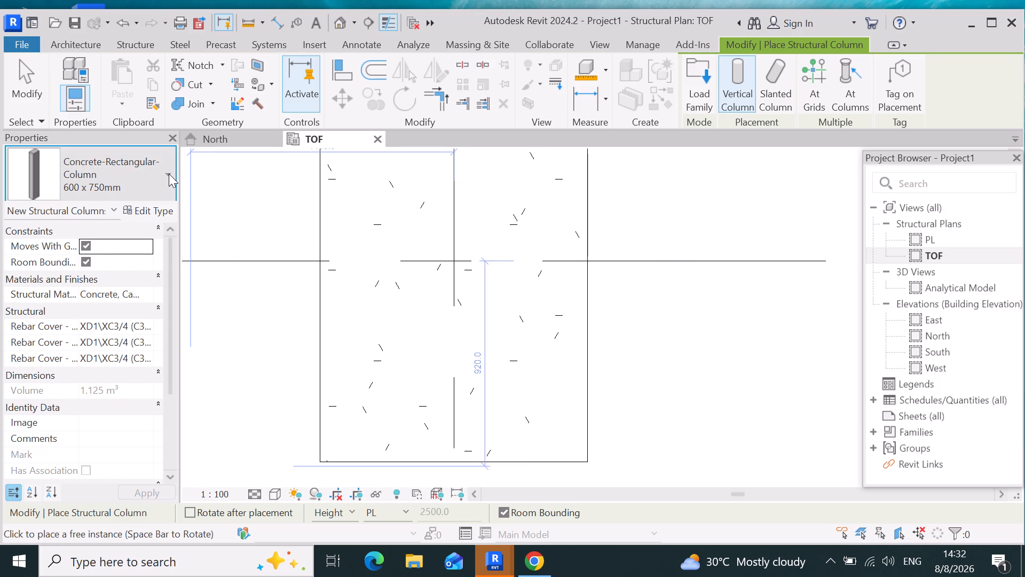
pyautogui.click(65, 393)
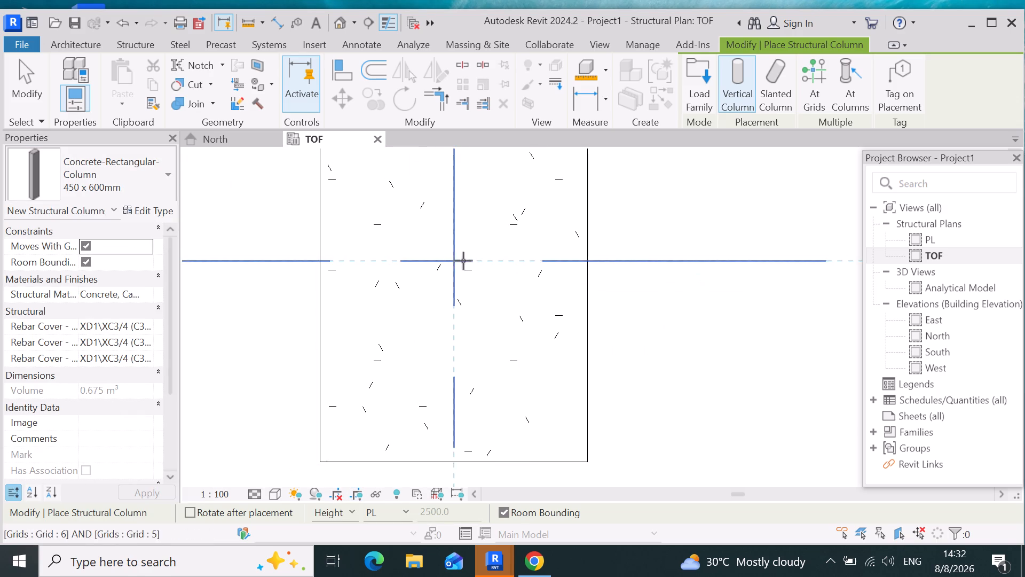
pyautogui.scroll(-8, 472, 285)
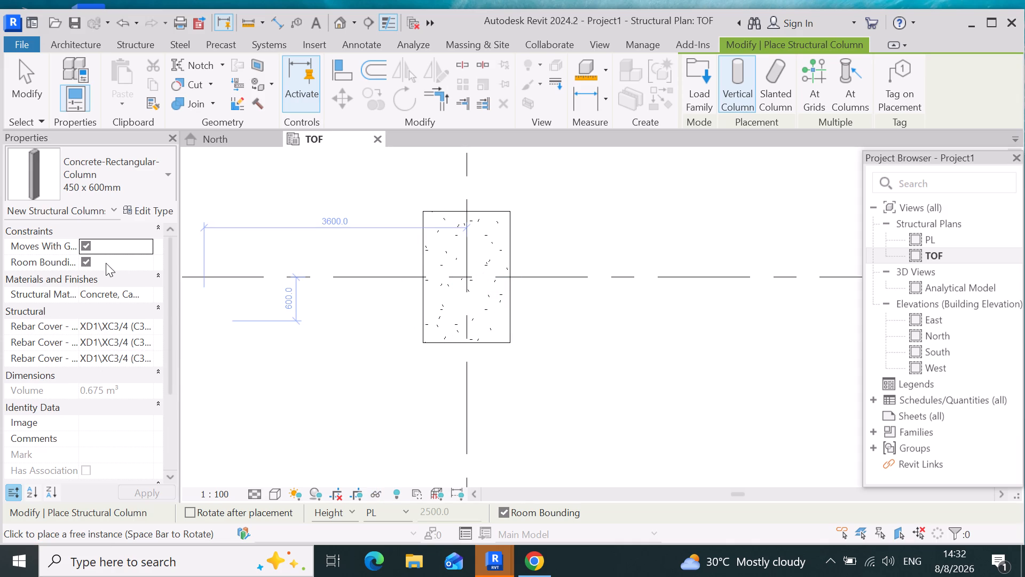
pyautogui.click(151, 209)
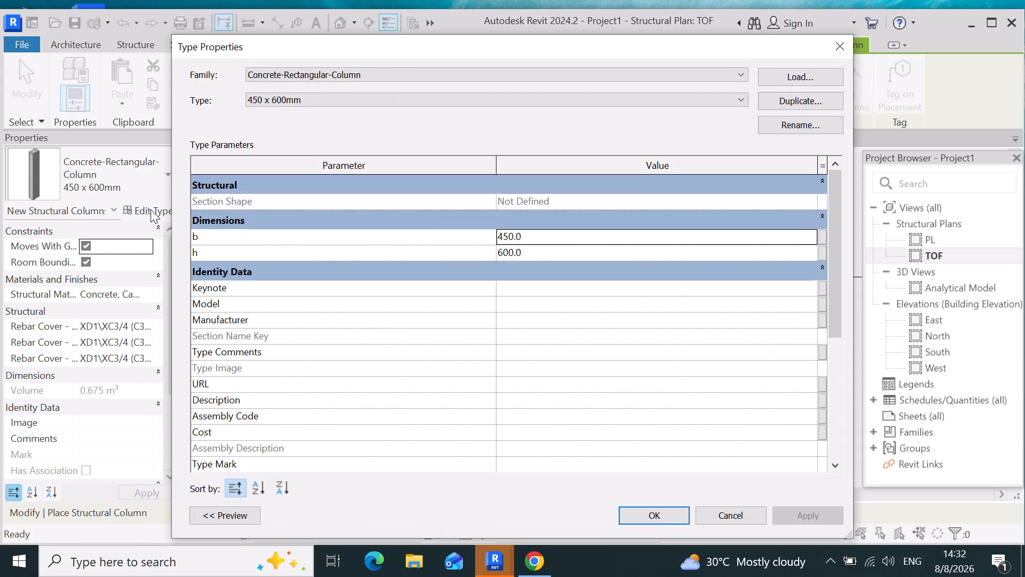
pyautogui.click(791, 105)
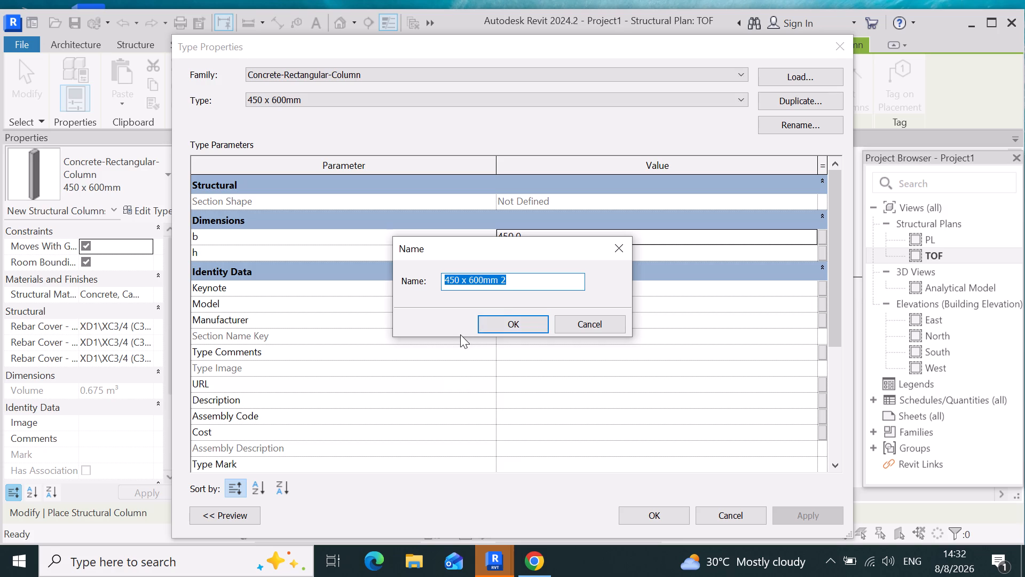
pyautogui.click(519, 282)
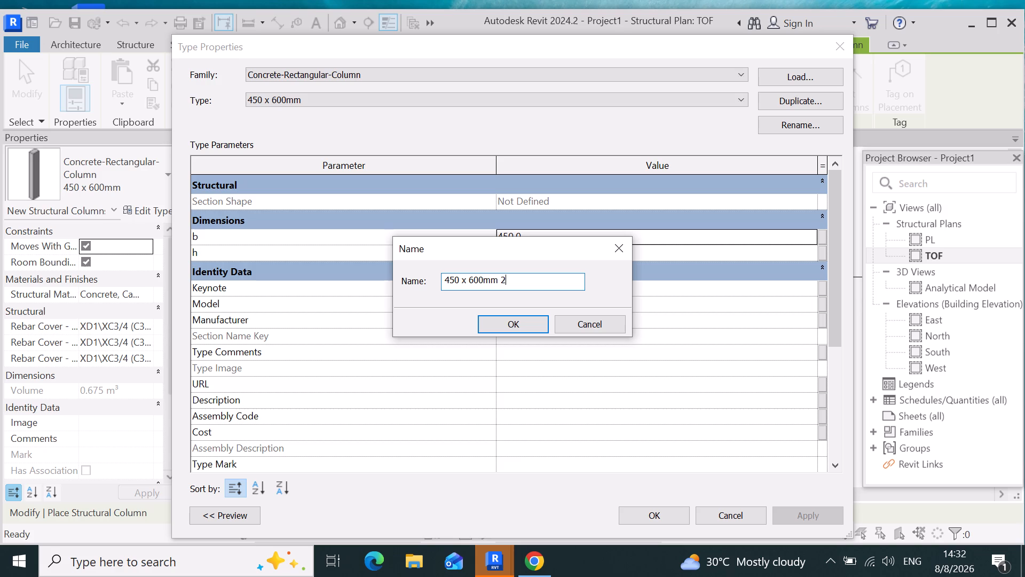
pyautogui.press('BackSpace')
pyautogui.press('BackSpace')
pyautogui.press('BackSpace')
pyautogui.press('BackSpace')
pyautogui.press('BackSpace')
pyautogui.press('BackSpace')
pyautogui.press('BackSpace')
pyautogui.press('BackSpace')
pyautogui.press('BackSpace')
pyautogui.press('BackSpace')
pyautogui.press('BackSpace')
pyautogui.press('BackSpace')
pyautogui.press('BackSpace')
pyautogui.press('BackSpace')
pyautogui.press('BackSpace')
pyautogui.press('BackSpace')
pyautogui.press('BackSpace')
pyautogui.press('BackSpace')
pyautogui.press('BackSpace')
pyautogui.press('BackSpace')
pyautogui.press('BackSpace')
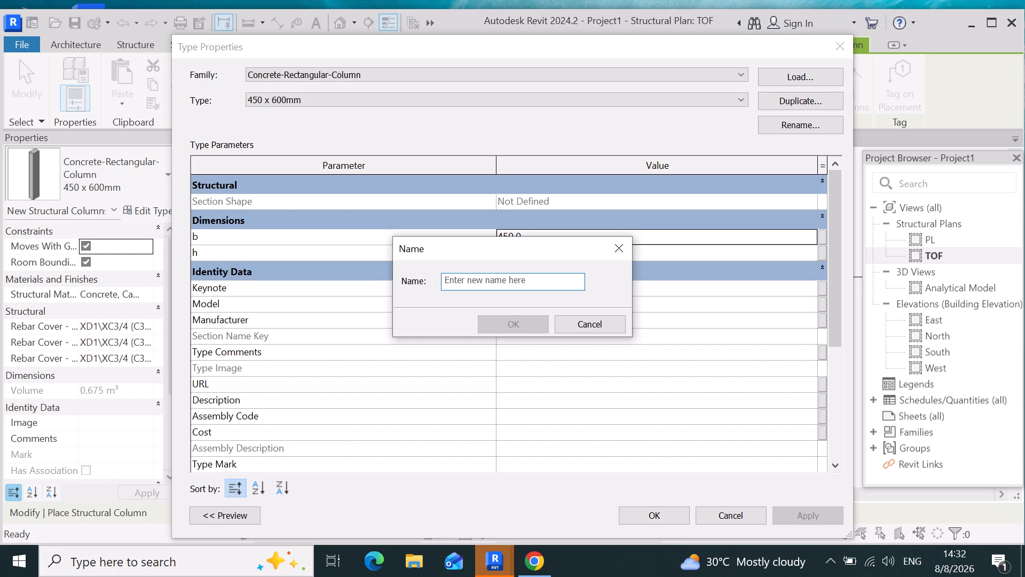
pyautogui.press('5')
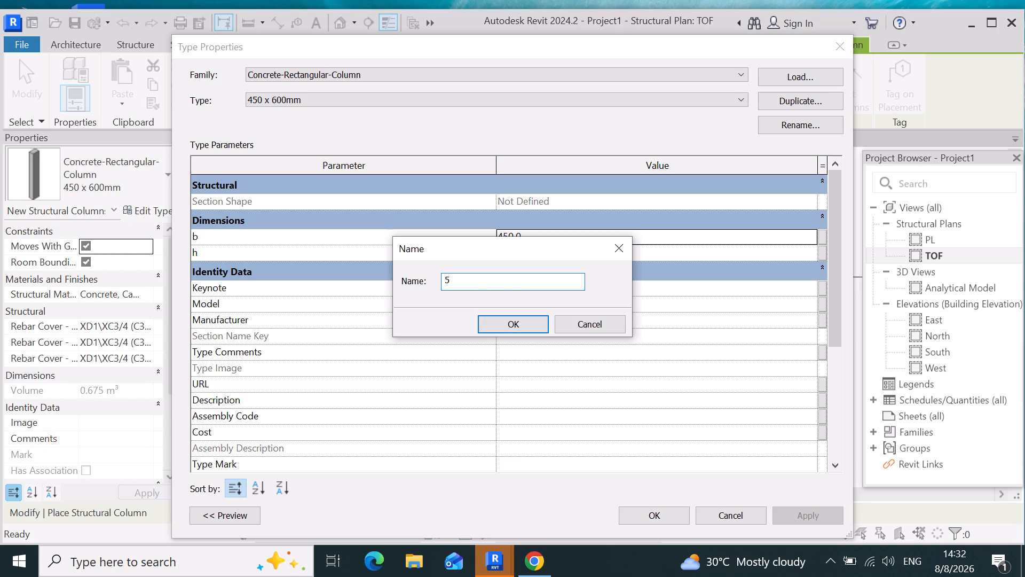
pyautogui.press('BackSpace')
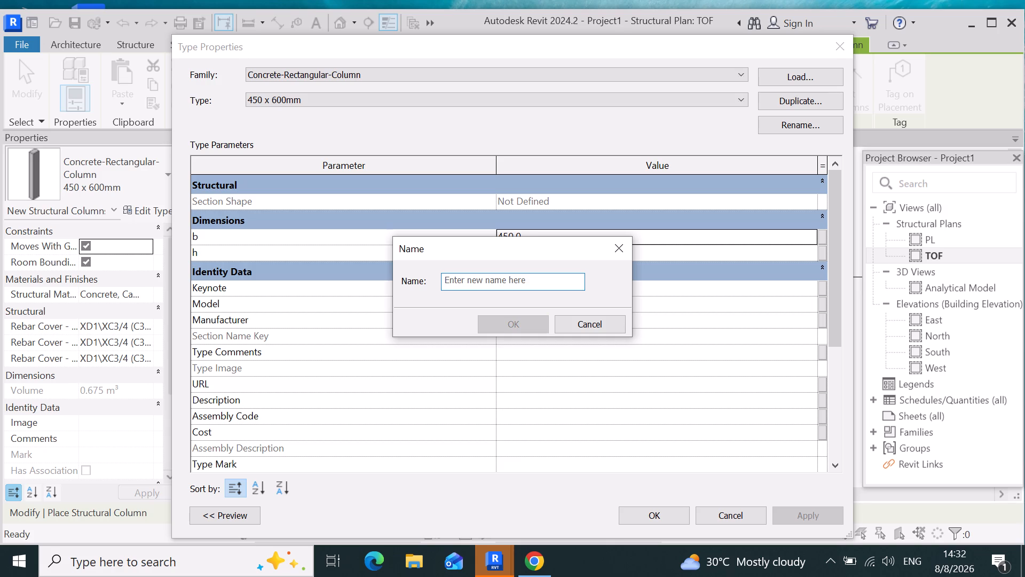
pyautogui.write('500')
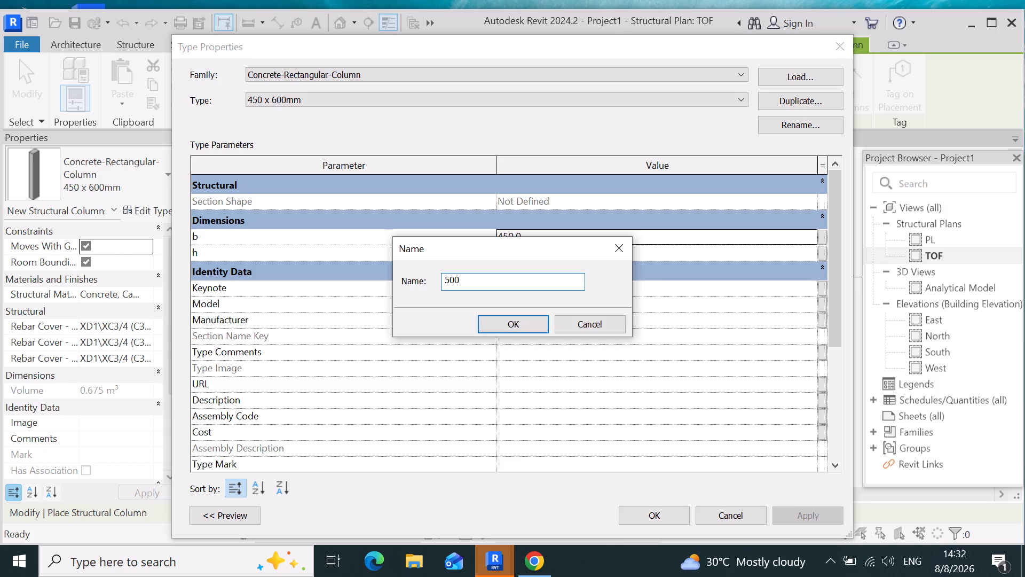
pyautogui.press('x')
pyautogui.write('25')
pyautogui.press('0')
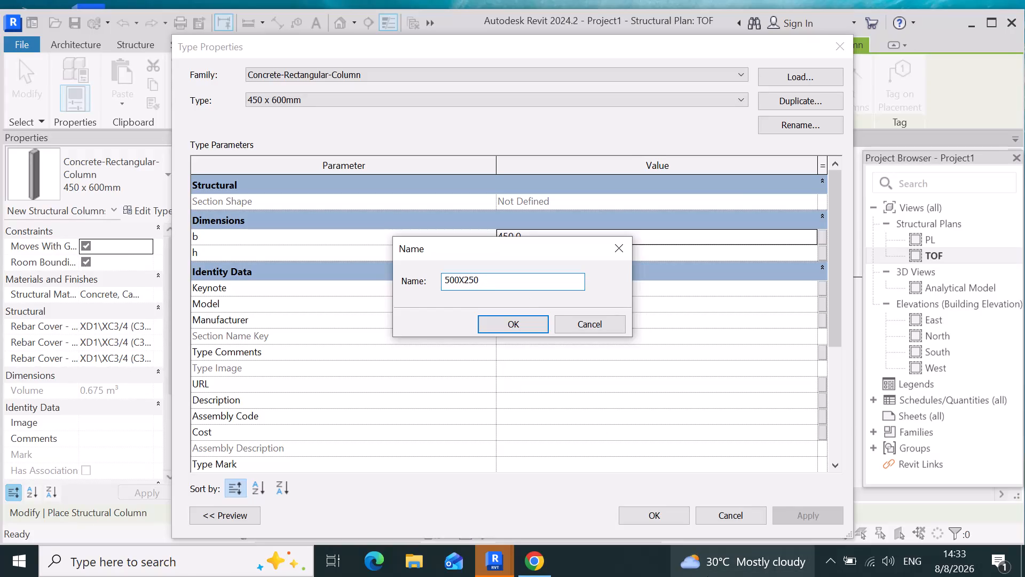
pyautogui.click(509, 322)
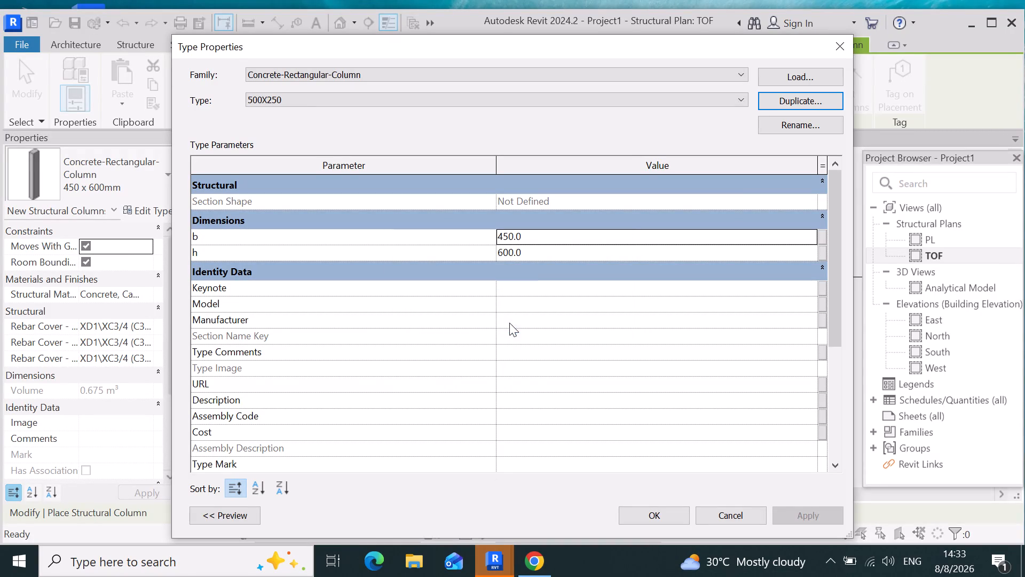
# Set the 500X250 column type's b to 250 and h to 500, and apply the type properties.
pyautogui.click(532, 231)
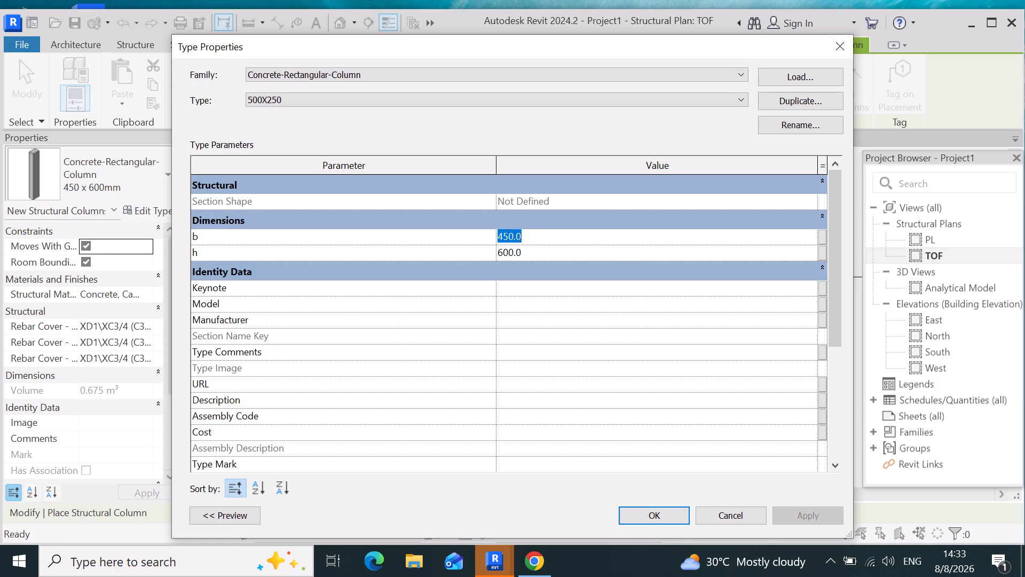
pyautogui.press('BackSpace')
pyautogui.press('2')
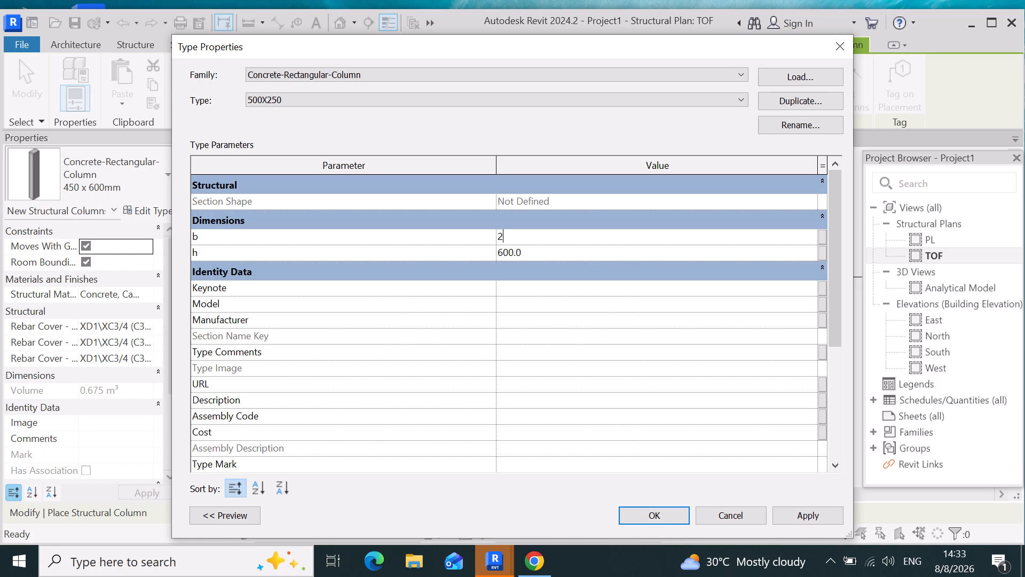
pyautogui.write('50')
pyautogui.click(523, 251)
pyautogui.press('BackSpace')
pyautogui.press('BackSpace')
pyautogui.press('BackSpace')
pyautogui.press('BackSpace')
pyautogui.press('BackSpace')
pyautogui.press('BackSpace')
pyautogui.press('BackSpace')
pyautogui.press('BackSpace')
pyautogui.press('BackSpace')
pyautogui.press('BackSpace')
pyautogui.press('BackSpace')
pyautogui.write('500')
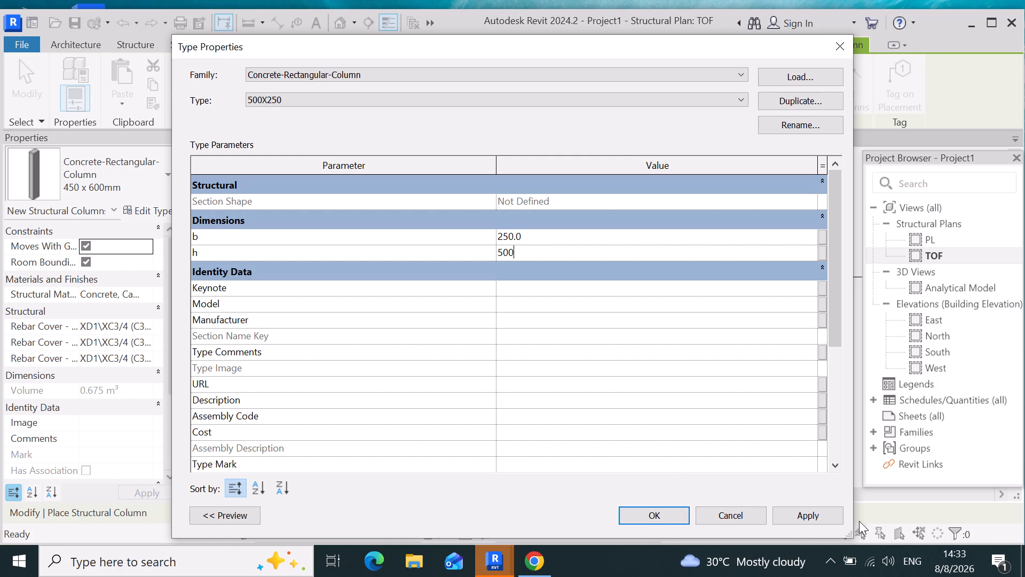
pyautogui.click(801, 518)
pyautogui.click(660, 516)
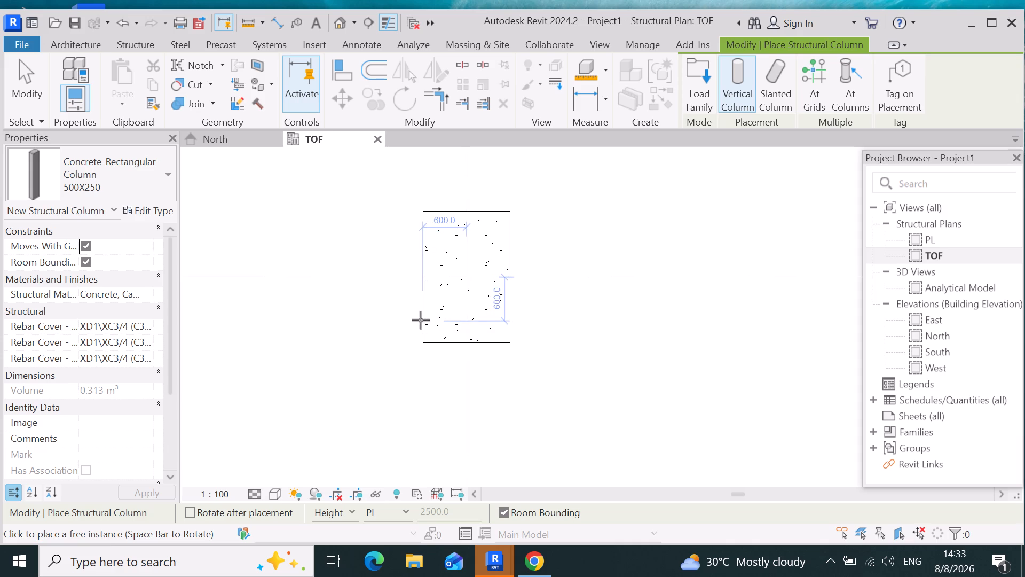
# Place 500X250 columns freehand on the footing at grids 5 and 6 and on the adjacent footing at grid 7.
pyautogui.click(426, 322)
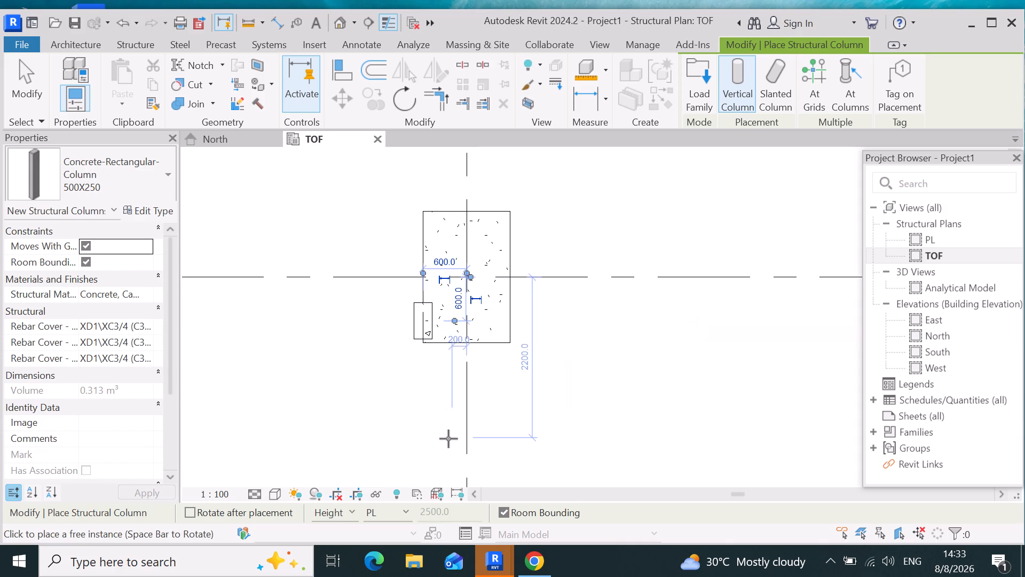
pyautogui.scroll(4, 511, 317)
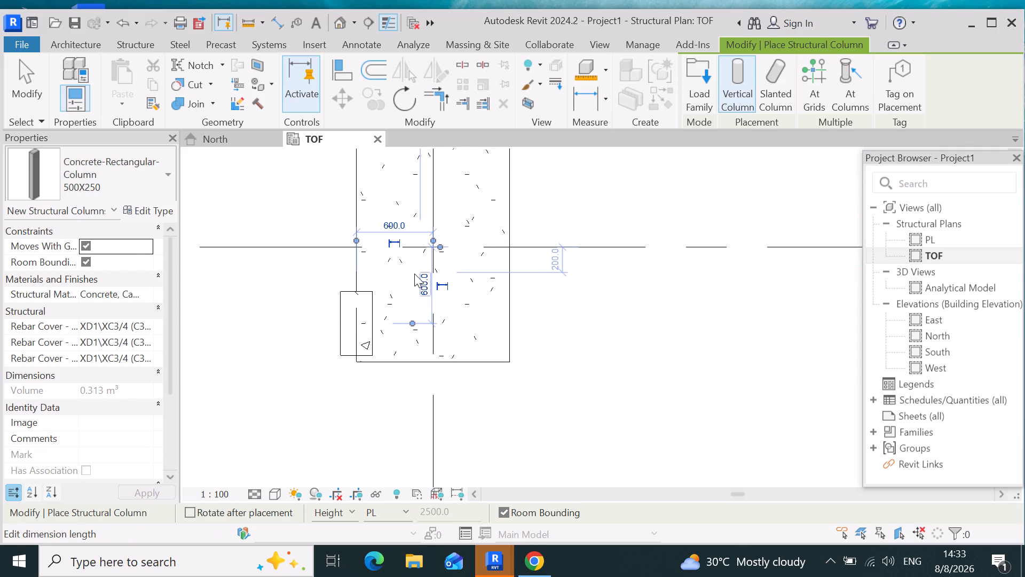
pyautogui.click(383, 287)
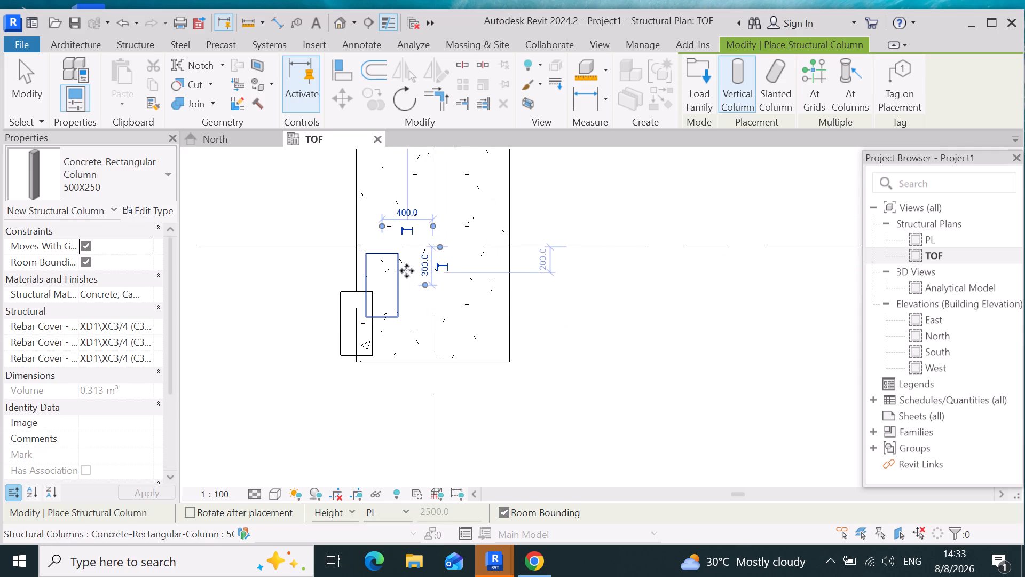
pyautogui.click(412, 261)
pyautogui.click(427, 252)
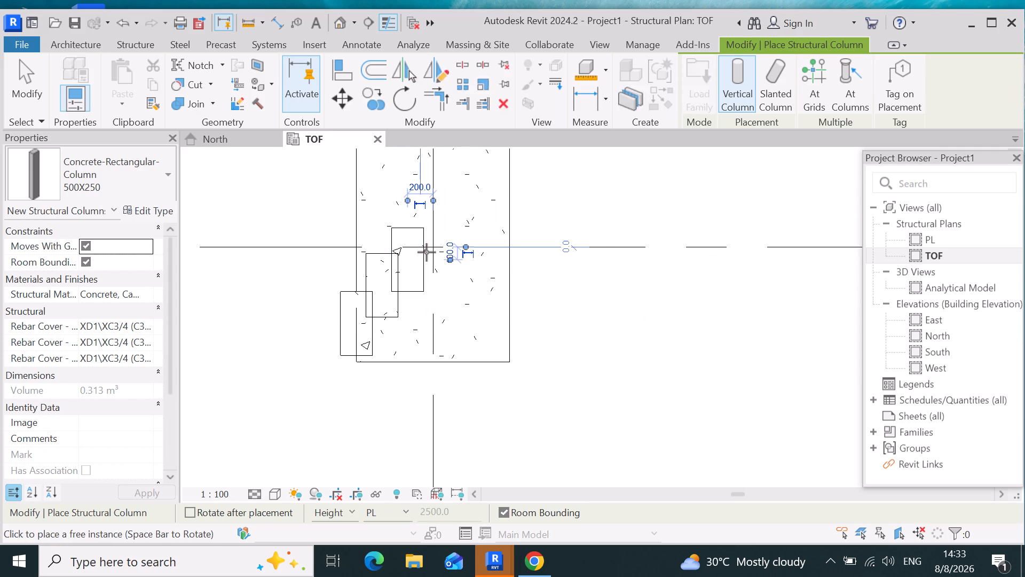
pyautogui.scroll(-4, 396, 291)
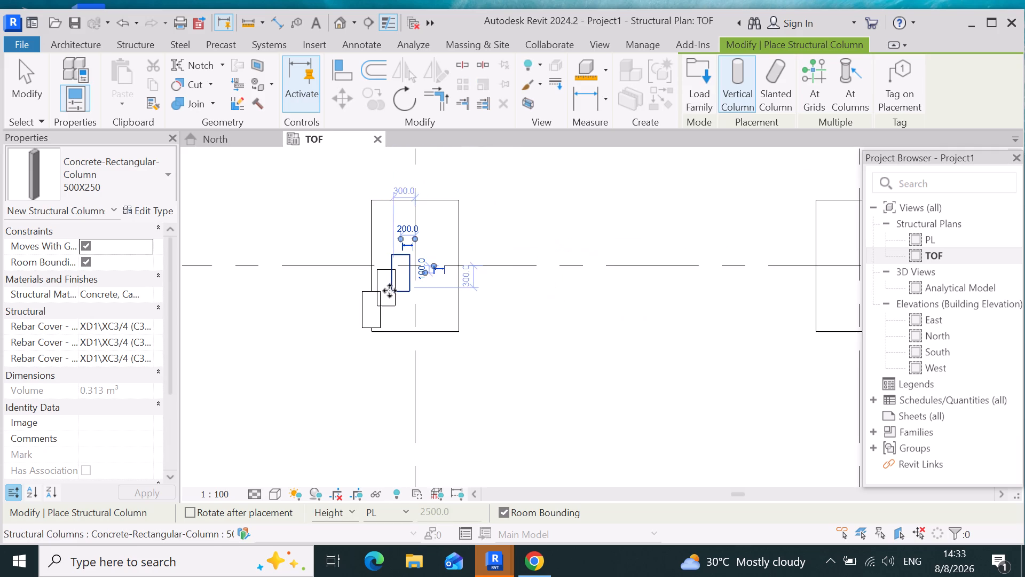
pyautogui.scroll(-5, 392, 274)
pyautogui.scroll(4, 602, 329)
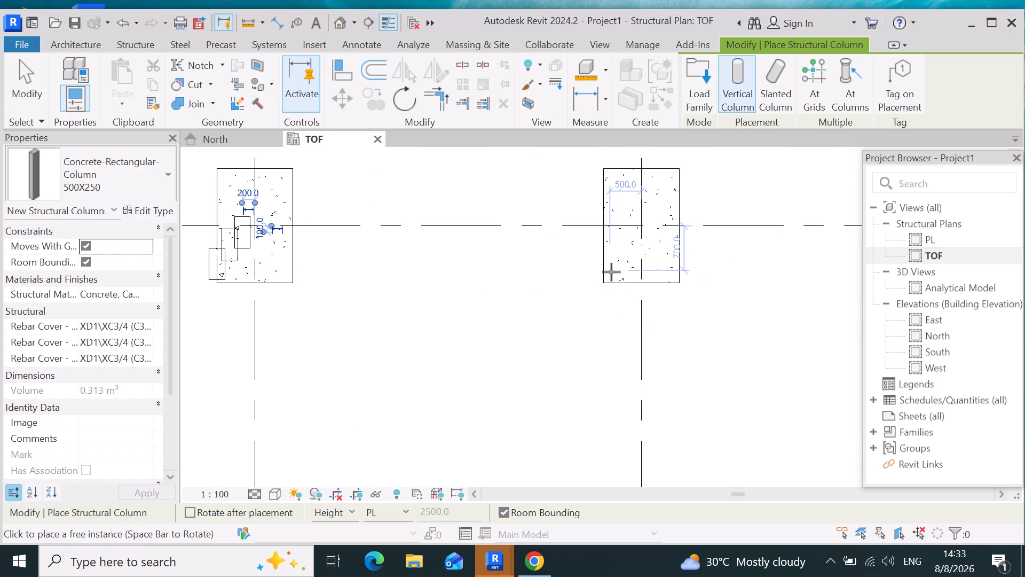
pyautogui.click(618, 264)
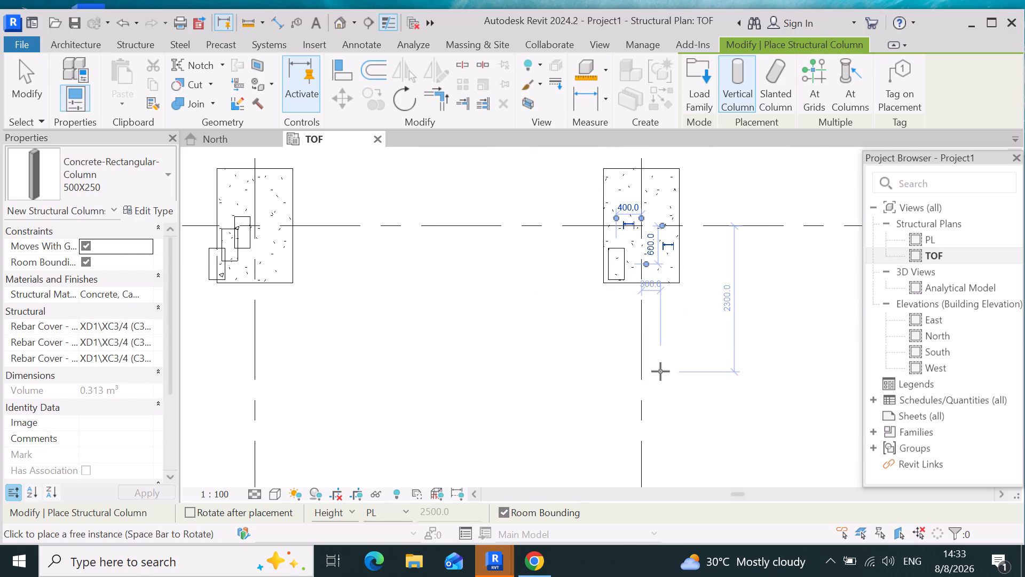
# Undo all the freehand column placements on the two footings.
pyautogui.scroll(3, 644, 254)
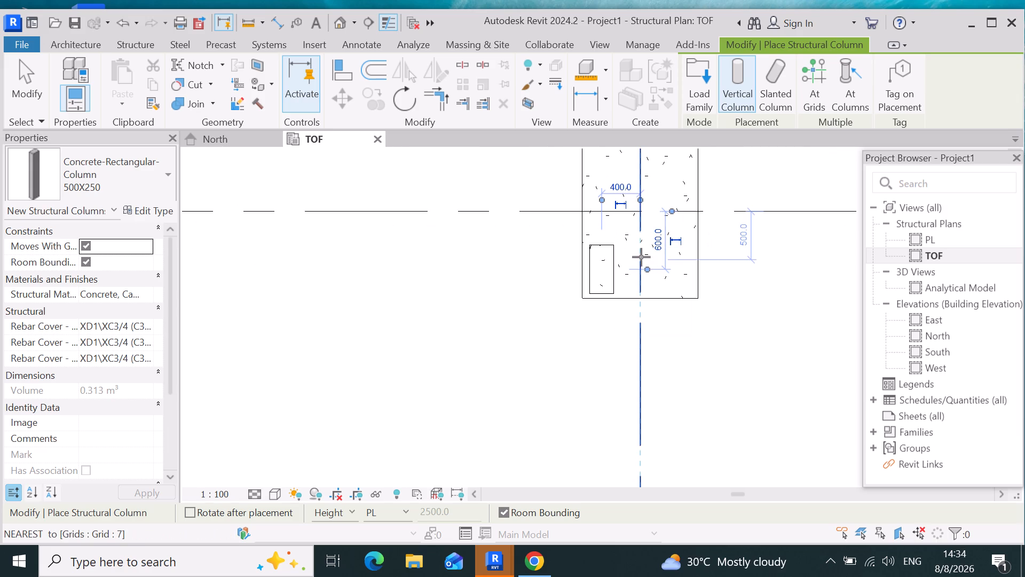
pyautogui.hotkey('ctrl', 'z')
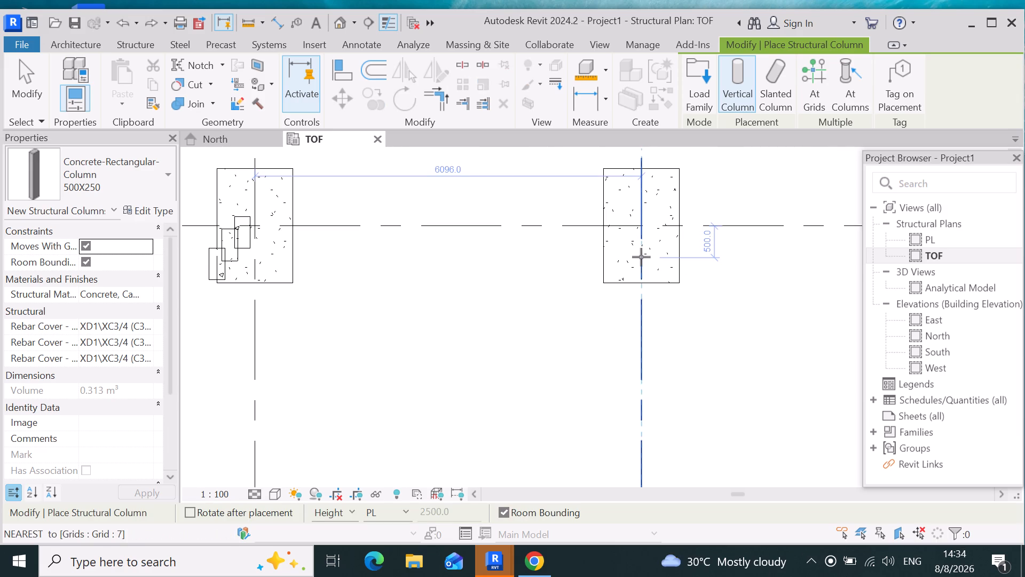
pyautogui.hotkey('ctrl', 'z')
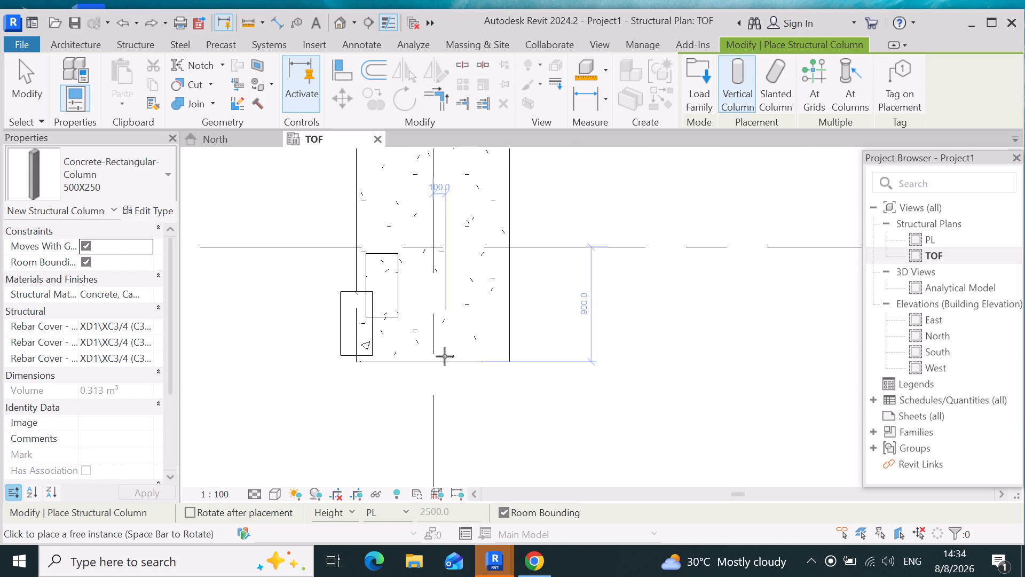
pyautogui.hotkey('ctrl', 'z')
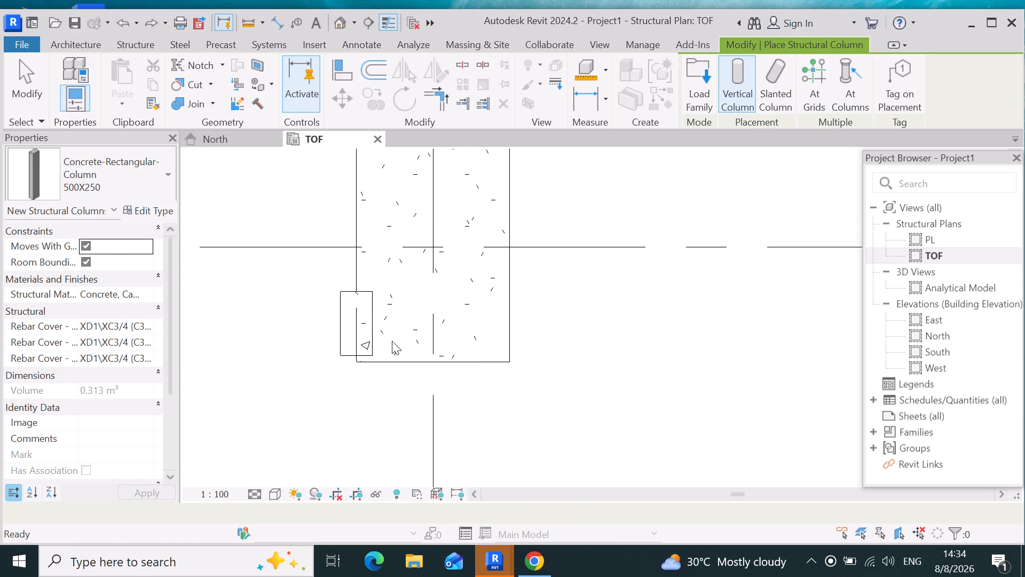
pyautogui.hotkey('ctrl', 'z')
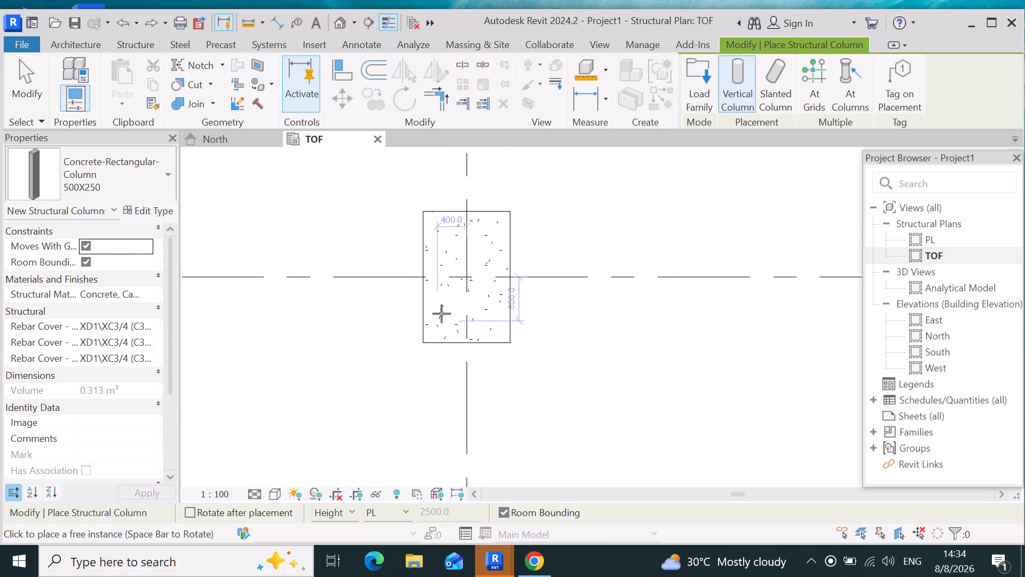
# Place one 500X250 column near the lower-left corner of the grid 5/6 footing, about 600 mm from each grid line.
pyautogui.scroll(4, 443, 312)
pyautogui.scroll(-6, 447, 311)
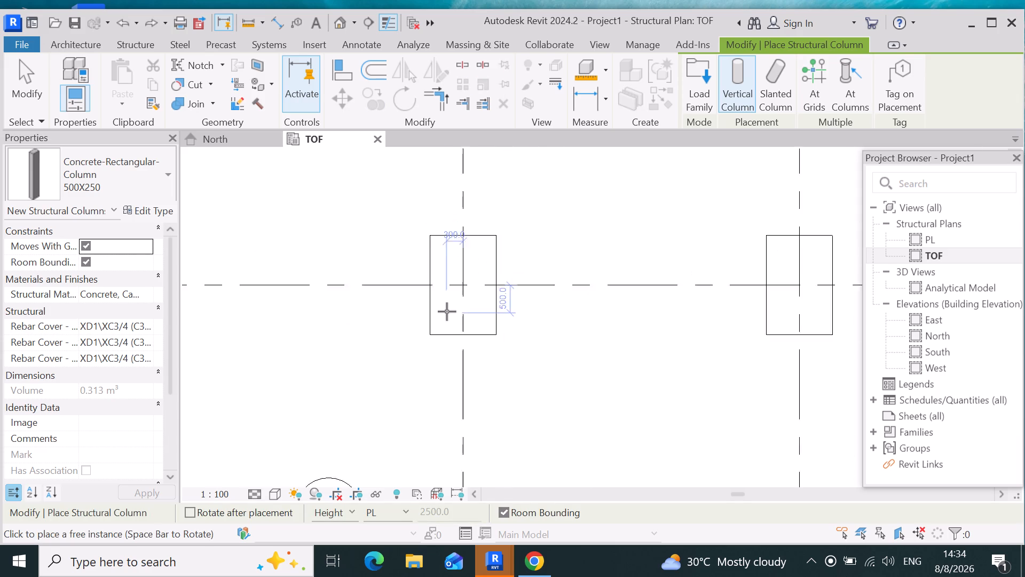
pyautogui.scroll(-1, 447, 311)
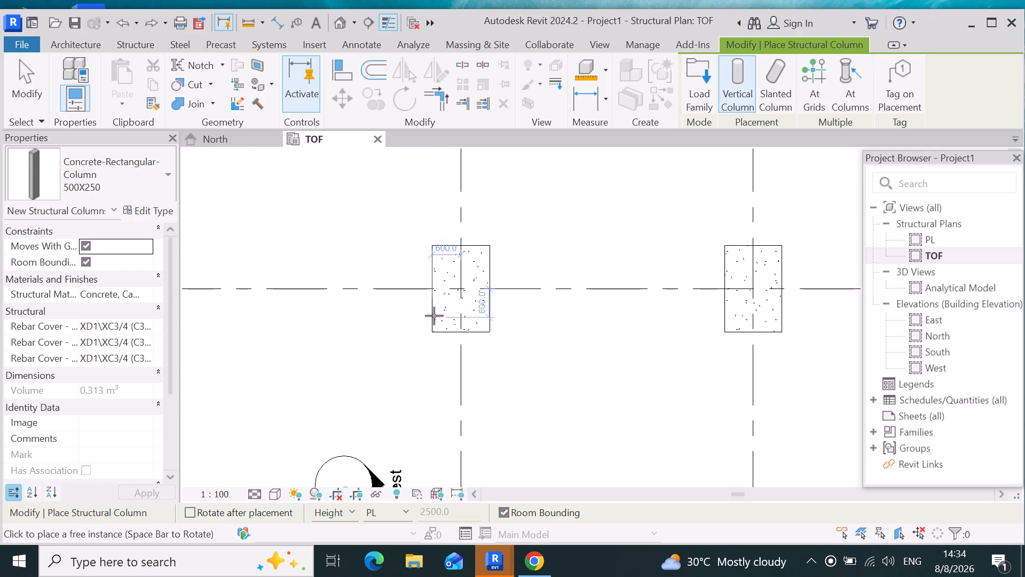
pyautogui.click(434, 315)
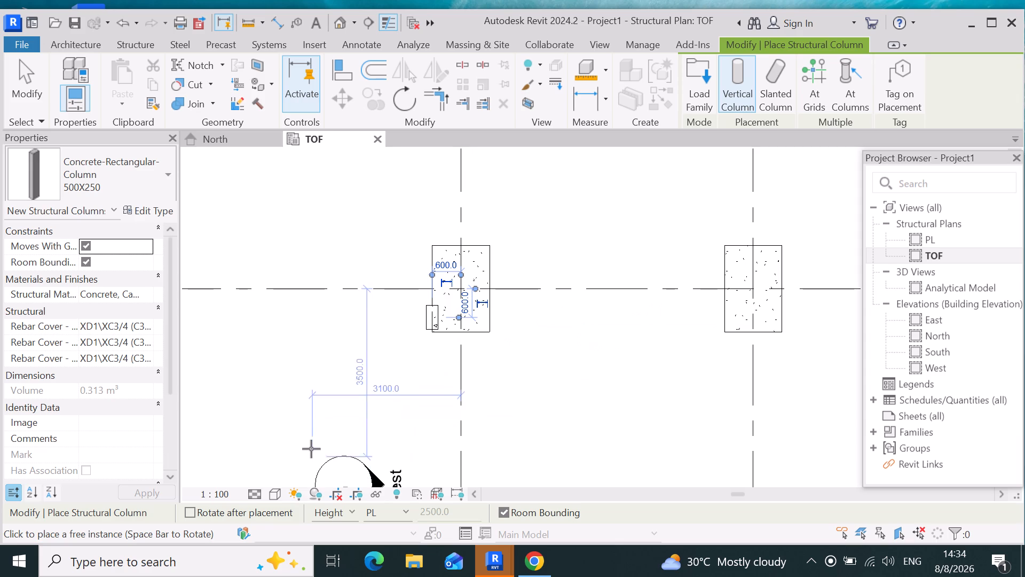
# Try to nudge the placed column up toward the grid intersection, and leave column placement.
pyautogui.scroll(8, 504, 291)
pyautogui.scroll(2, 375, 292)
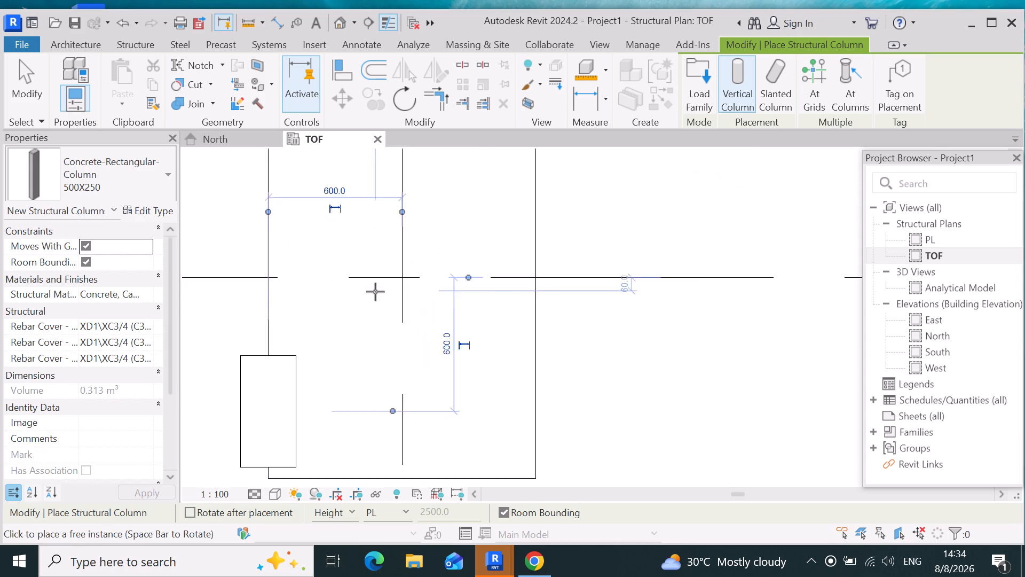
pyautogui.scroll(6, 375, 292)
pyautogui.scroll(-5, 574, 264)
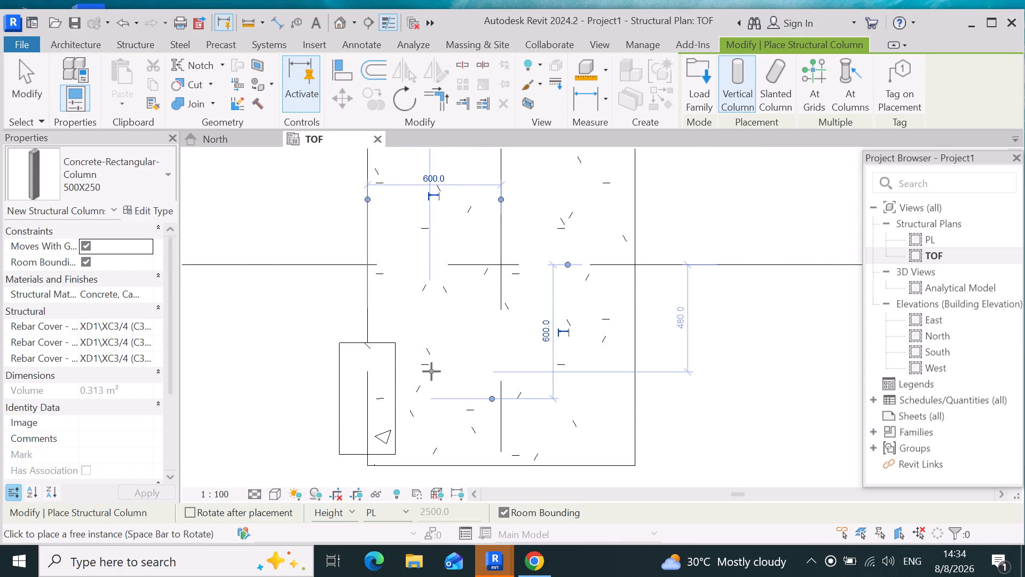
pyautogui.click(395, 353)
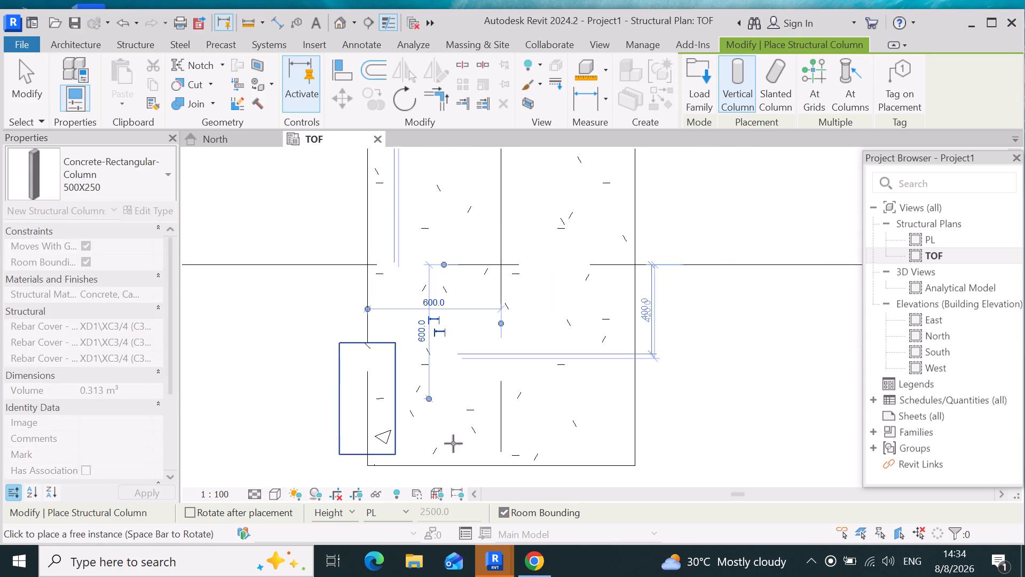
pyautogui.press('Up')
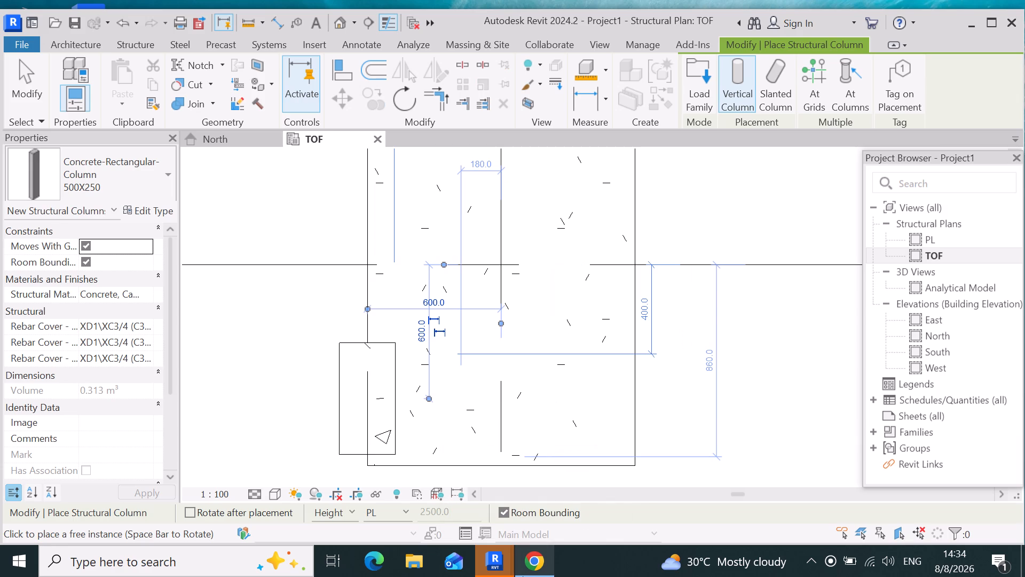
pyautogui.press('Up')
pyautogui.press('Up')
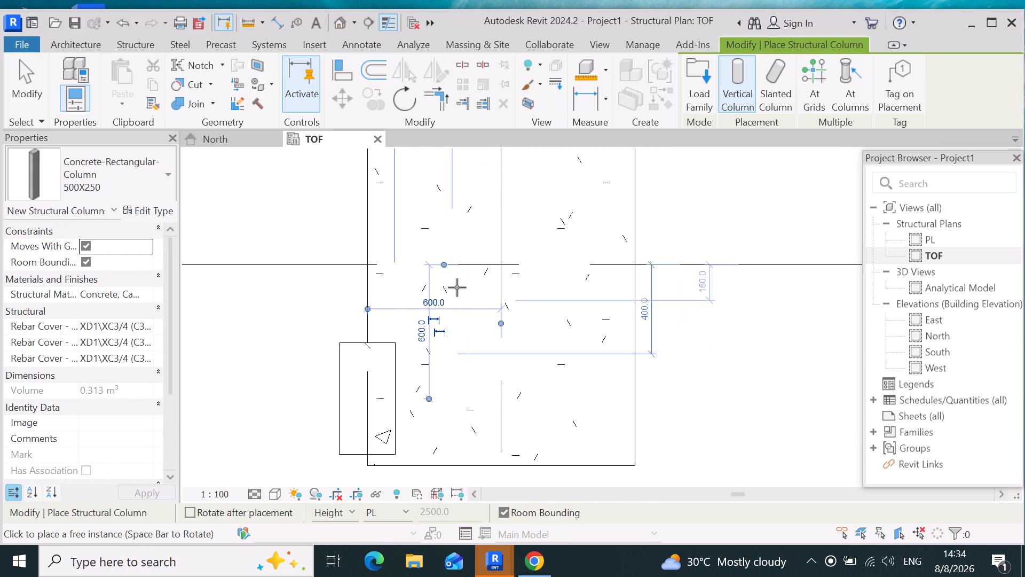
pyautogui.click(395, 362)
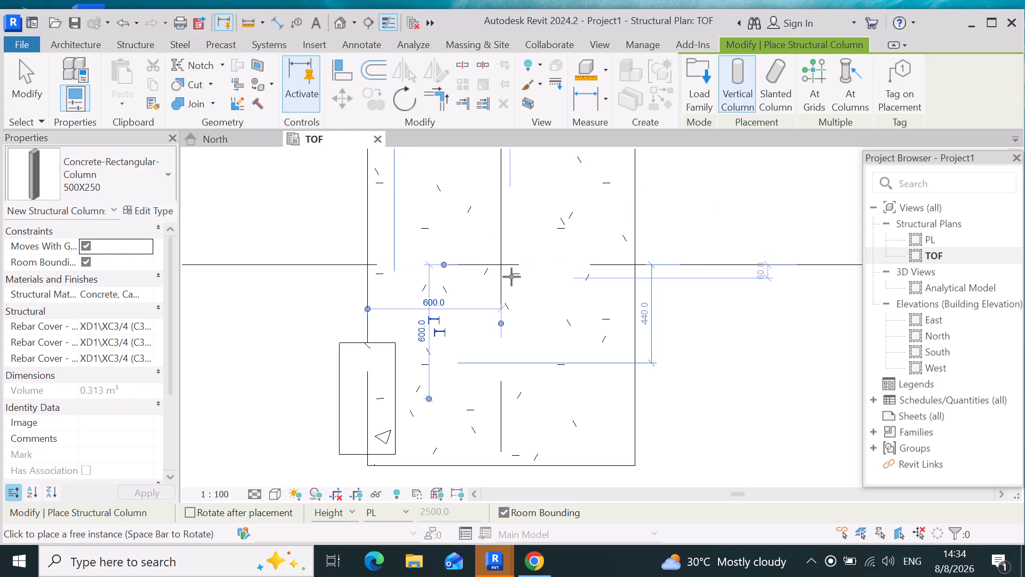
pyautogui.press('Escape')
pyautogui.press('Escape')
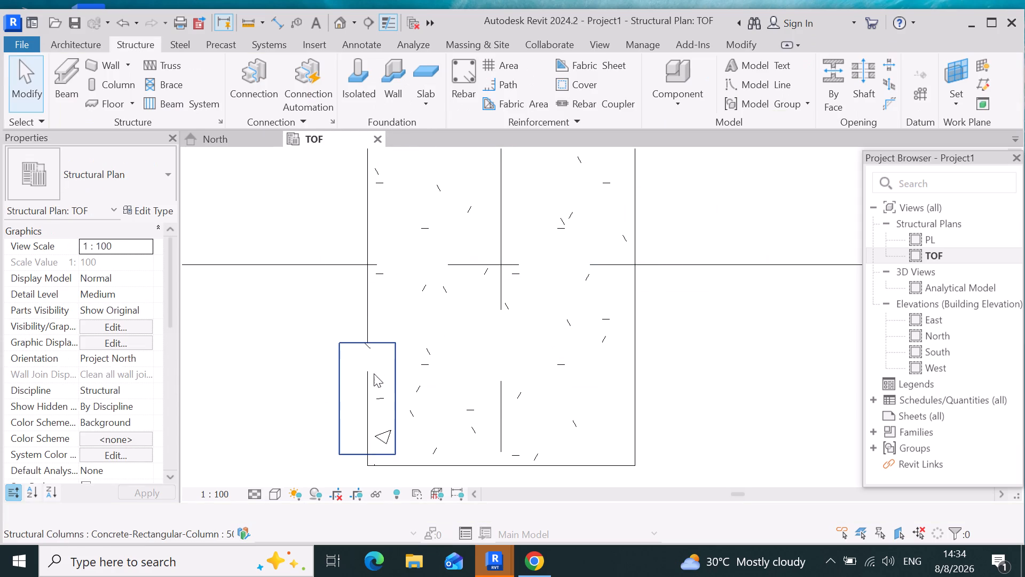
# Move the column from its upper-right corner about 860 mm at 41° toward the intersection of grids 5 and 6.
pyautogui.click(397, 342)
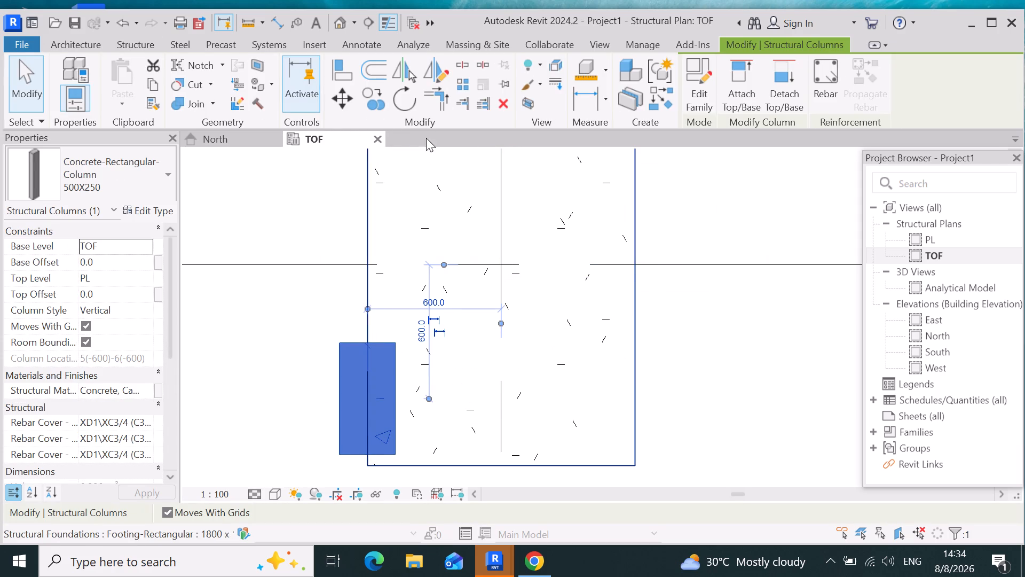
pyautogui.click(340, 110)
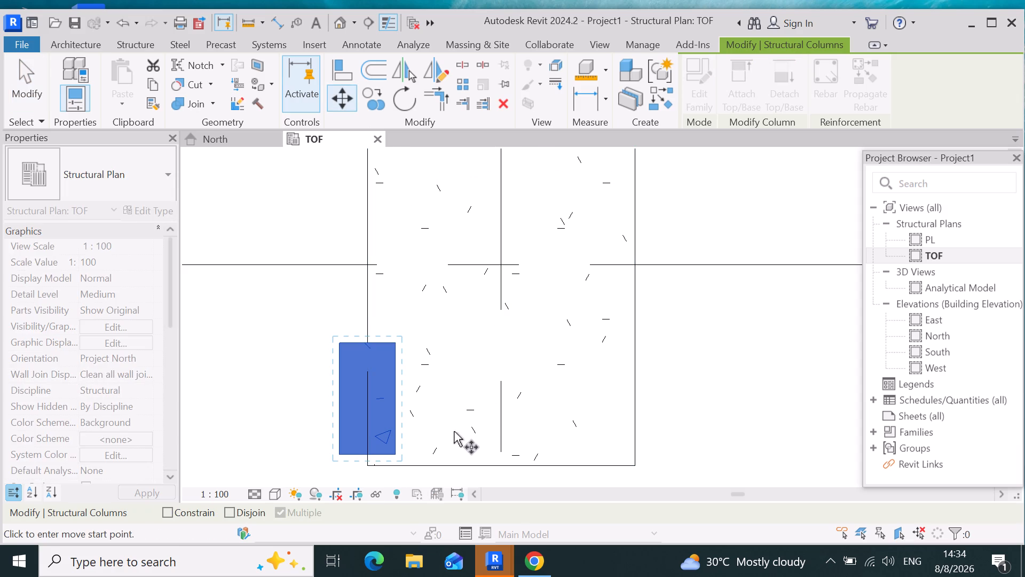
pyautogui.click(395, 348)
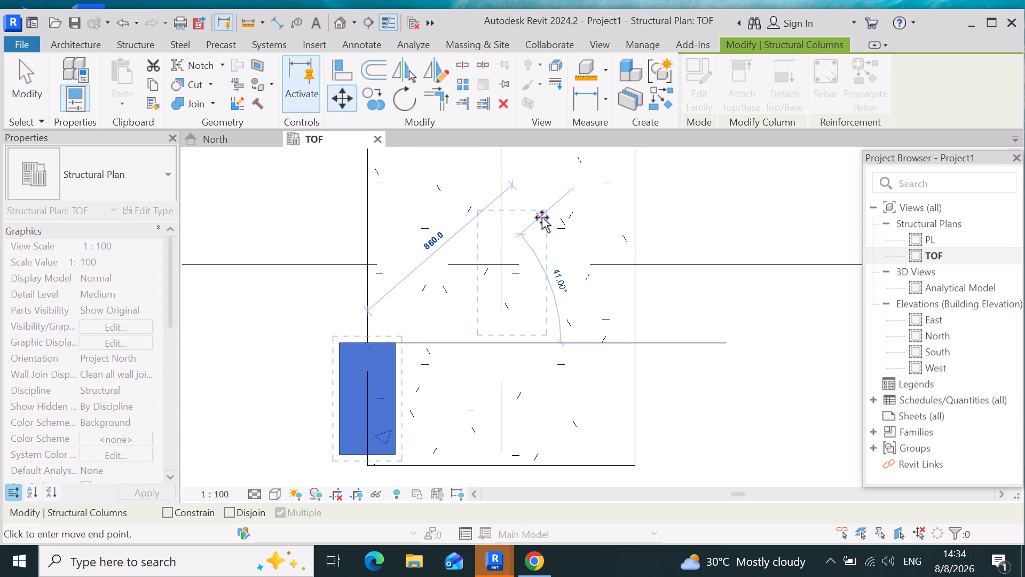
pyautogui.click(542, 217)
pyautogui.click(563, 357)
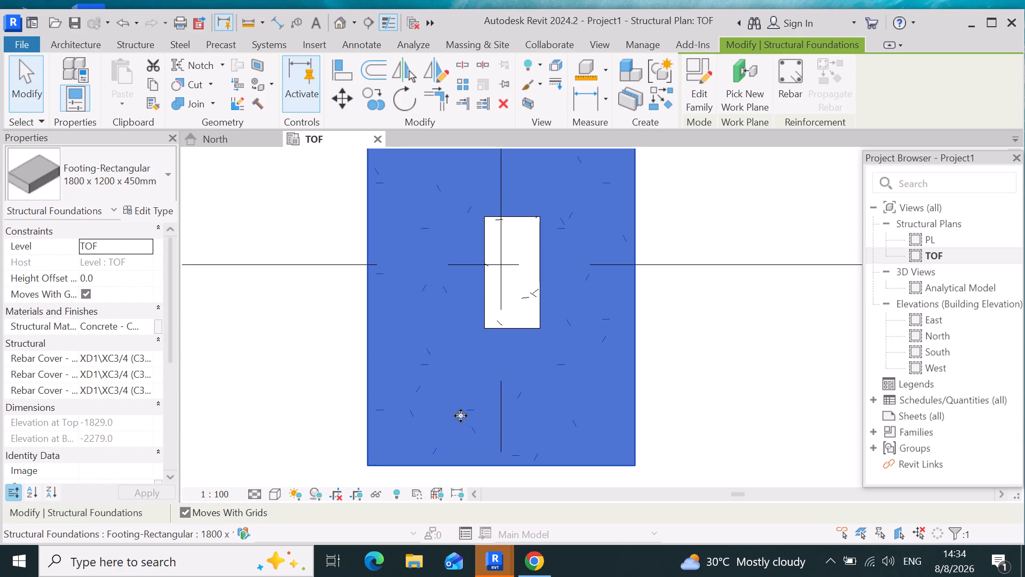
pyautogui.click(252, 341)
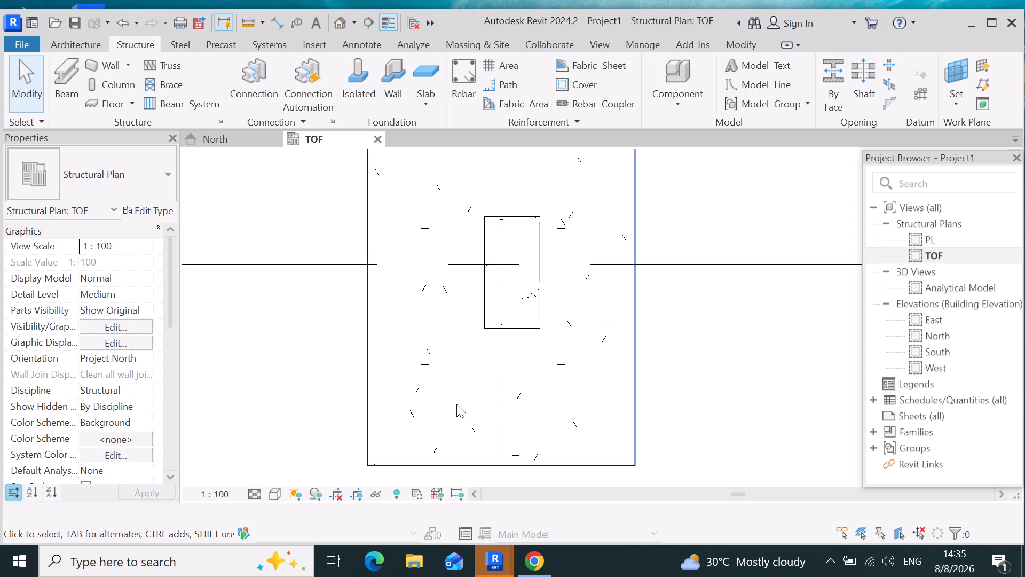
pyautogui.scroll(-4, 485, 394)
pyautogui.scroll(4, 481, 375)
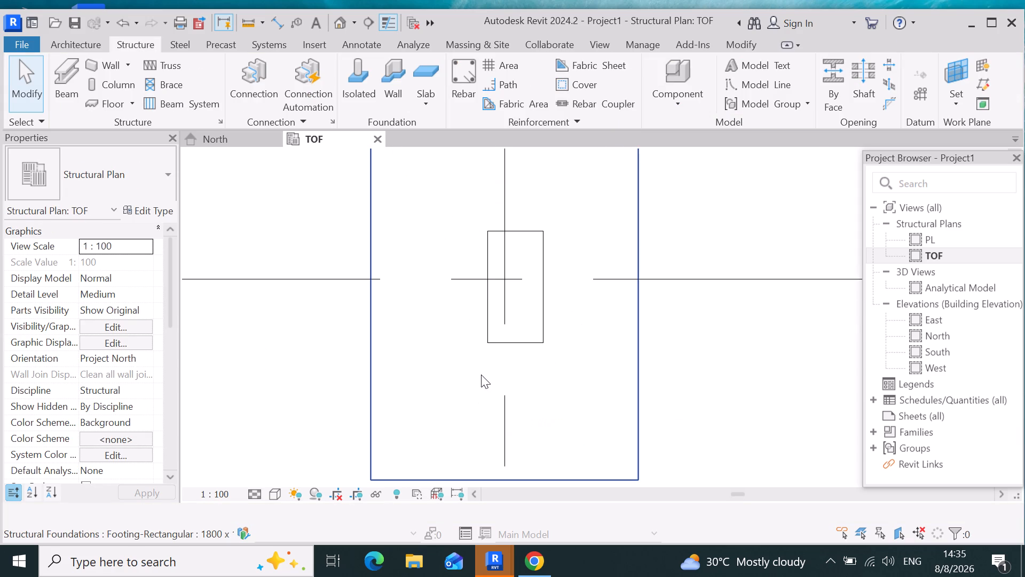
pyautogui.scroll(3, 541, 302)
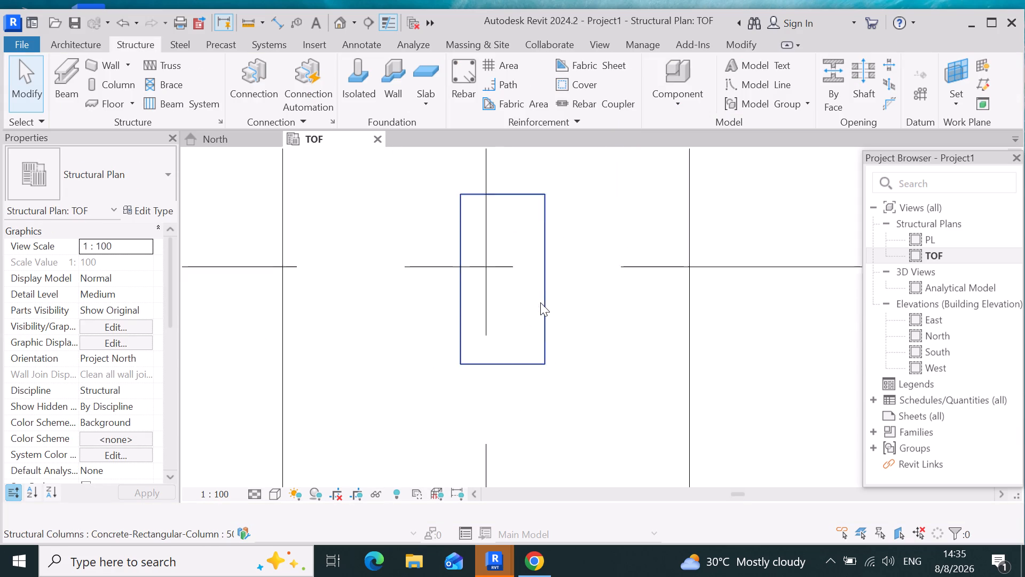
# Check how the moved 500X250 column sits on the footing at grids 5 and 6 compared with the neighbouring footings.
pyautogui.scroll(1, 540, 302)
pyautogui.scroll(-5, 468, 340)
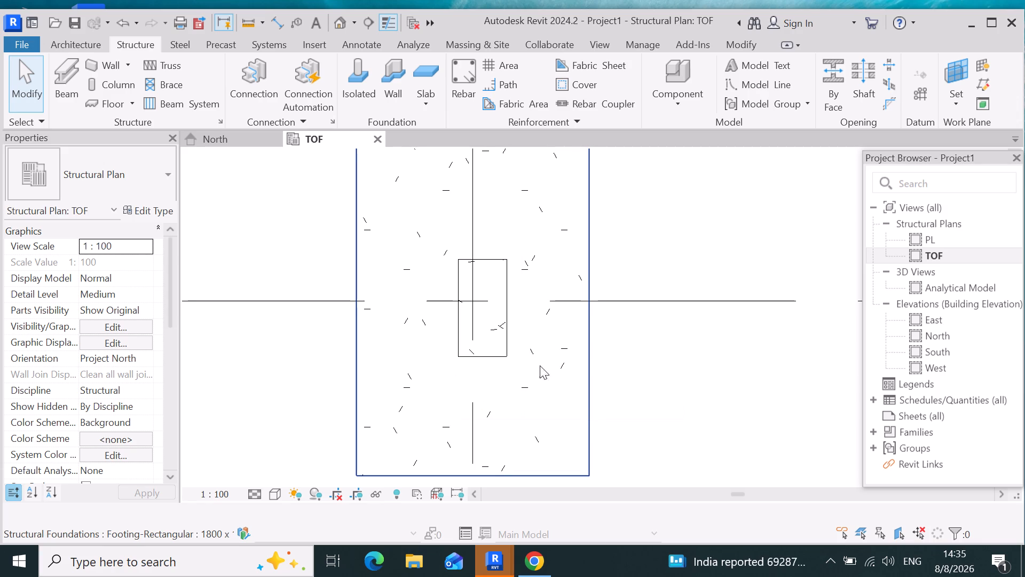
pyautogui.scroll(-4, 512, 356)
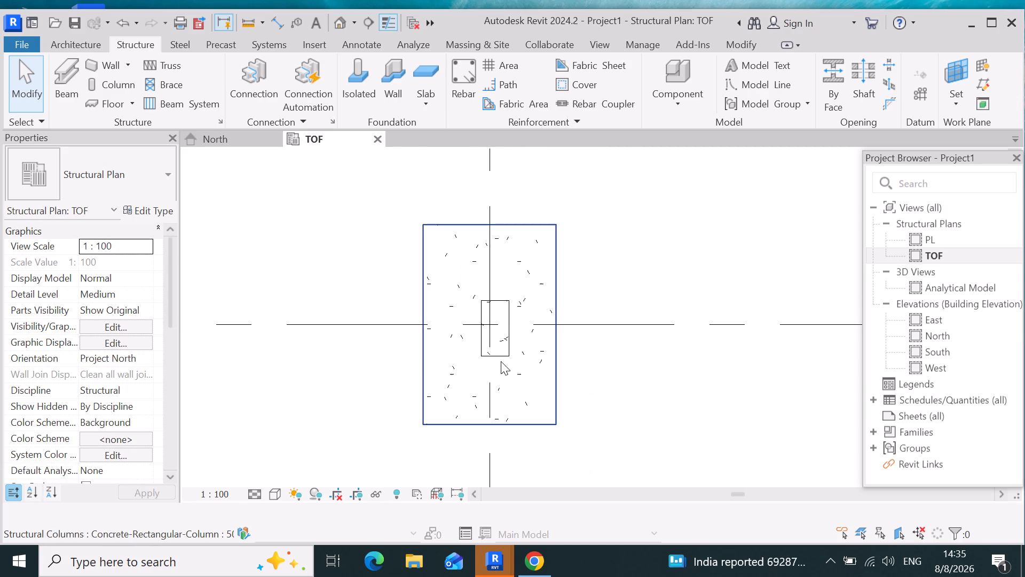
pyautogui.scroll(4, 346, 326)
pyautogui.scroll(-5, 344, 262)
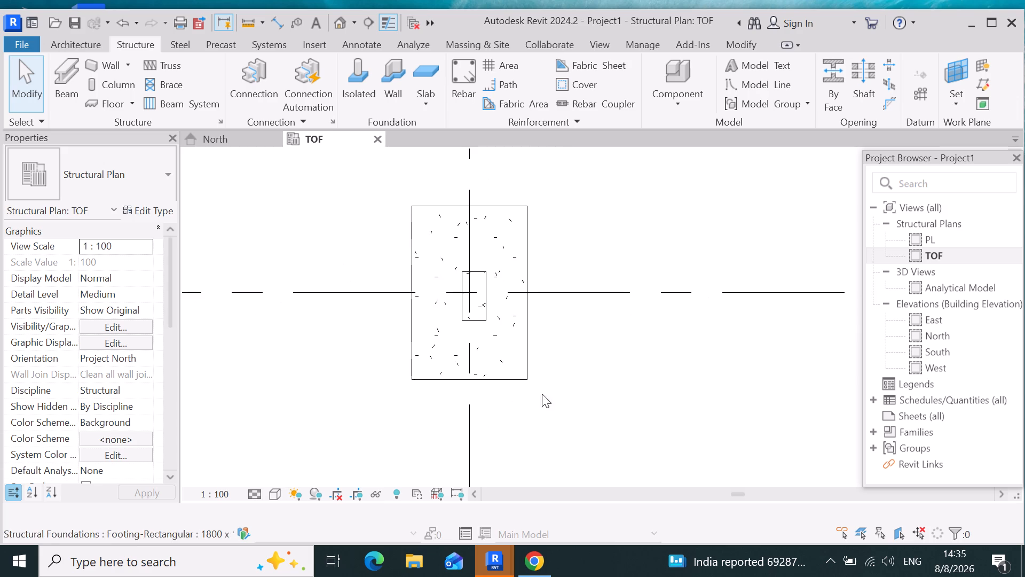
pyautogui.scroll(4, 436, 260)
pyautogui.scroll(4, 516, 352)
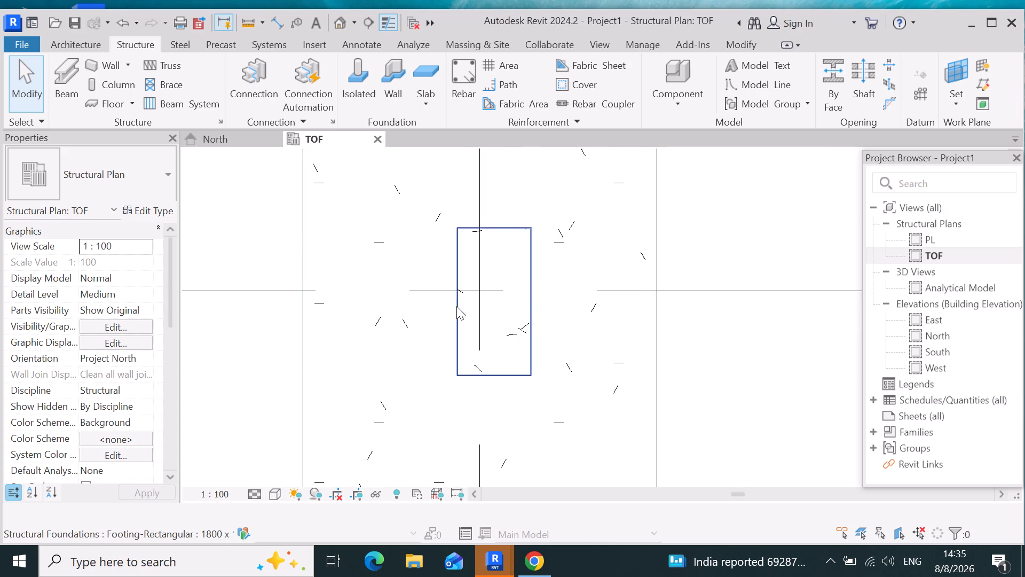
pyautogui.scroll(-14, 456, 305)
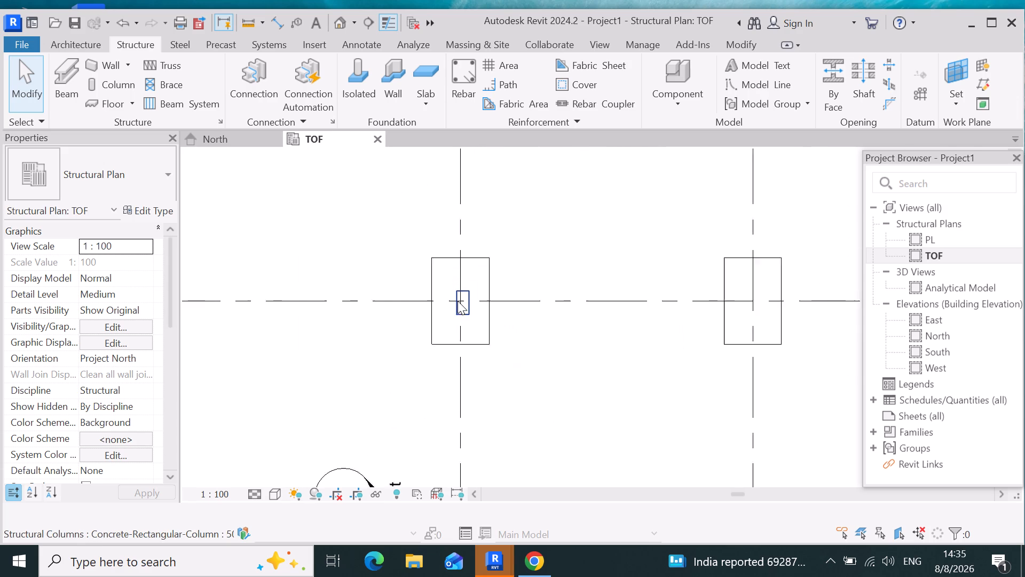
pyautogui.scroll(-14, 458, 301)
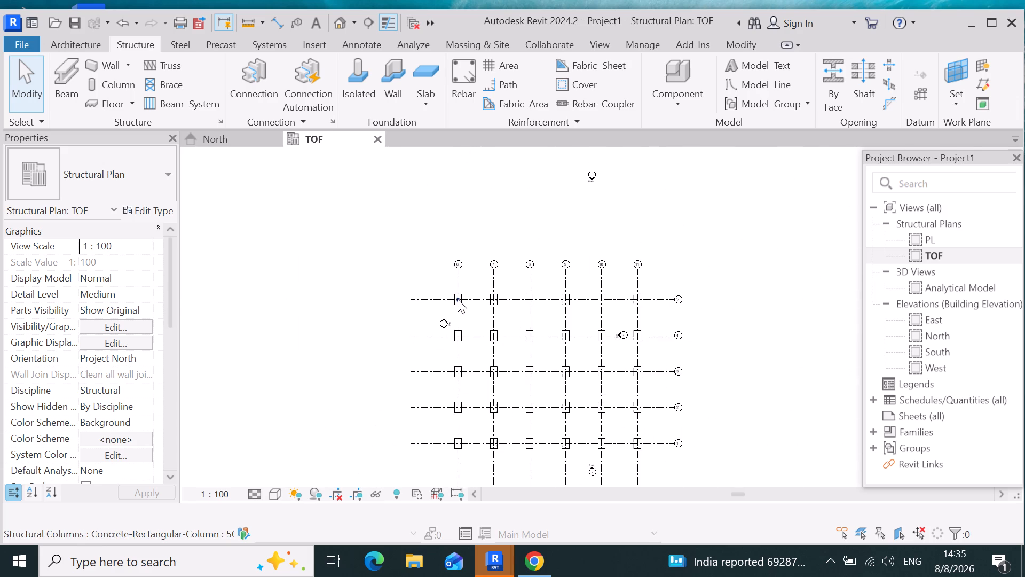
pyautogui.scroll(13, 458, 299)
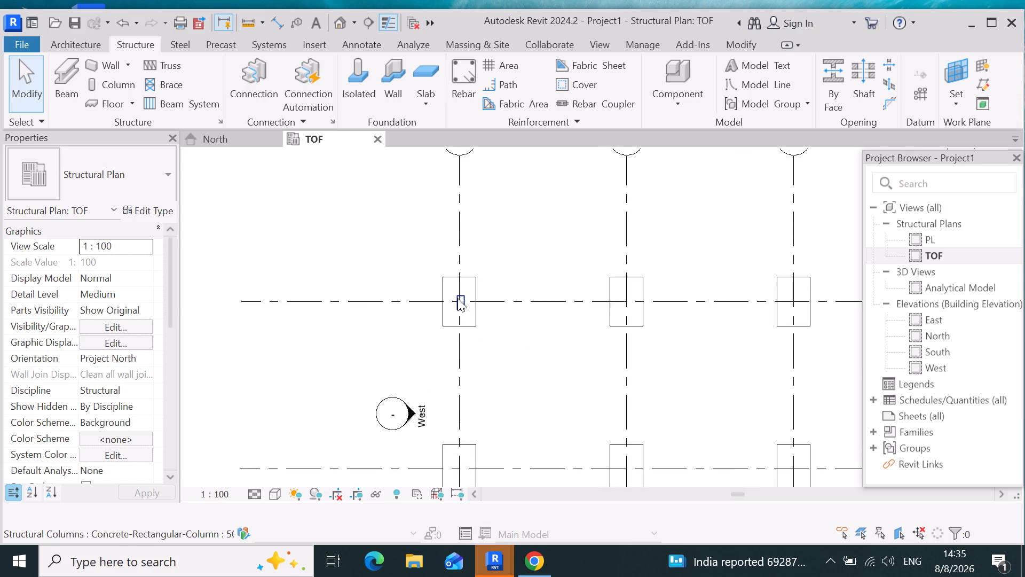
pyautogui.scroll(8, 458, 298)
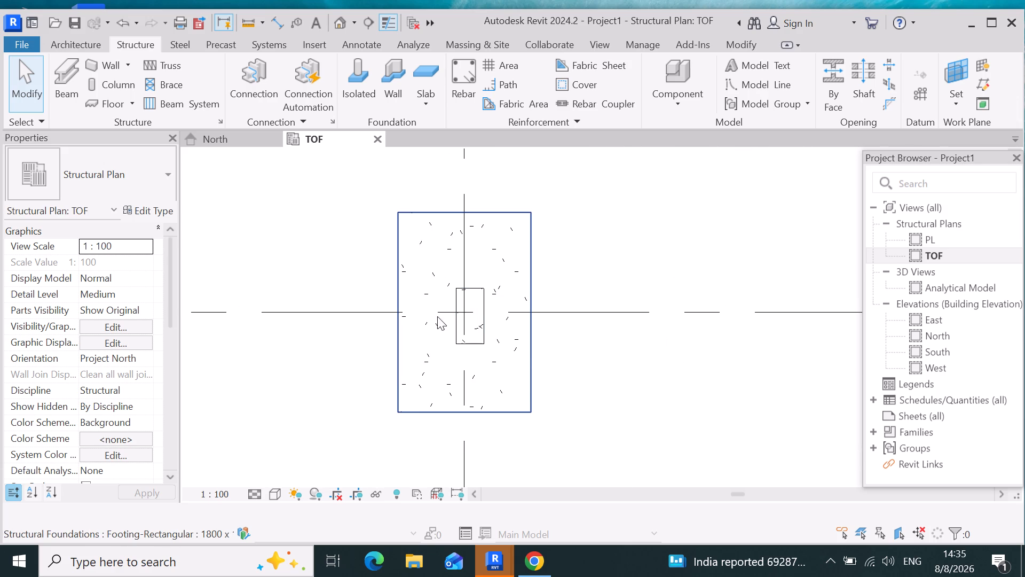
pyautogui.scroll(-6, 436, 306)
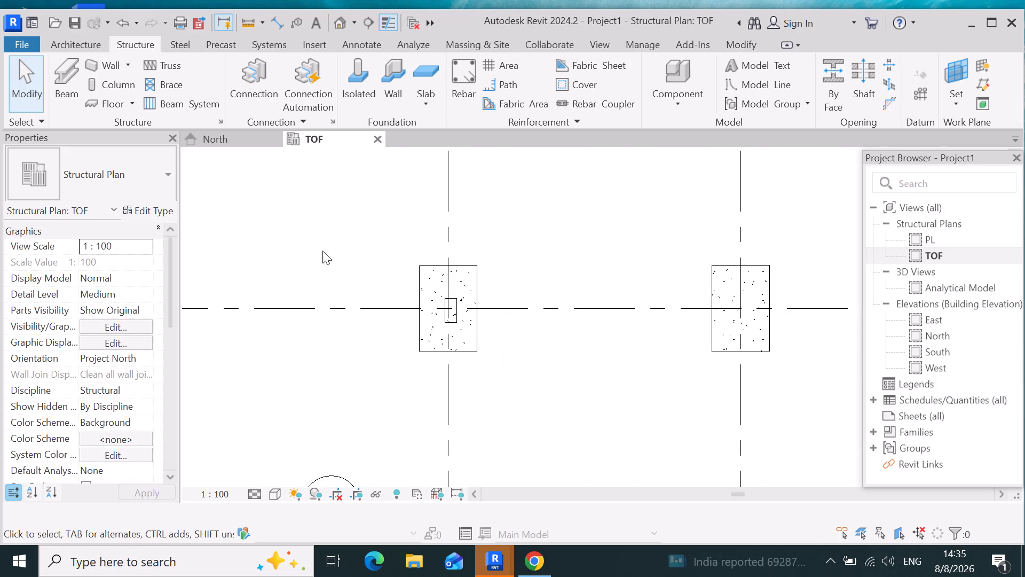
pyautogui.click(451, 309)
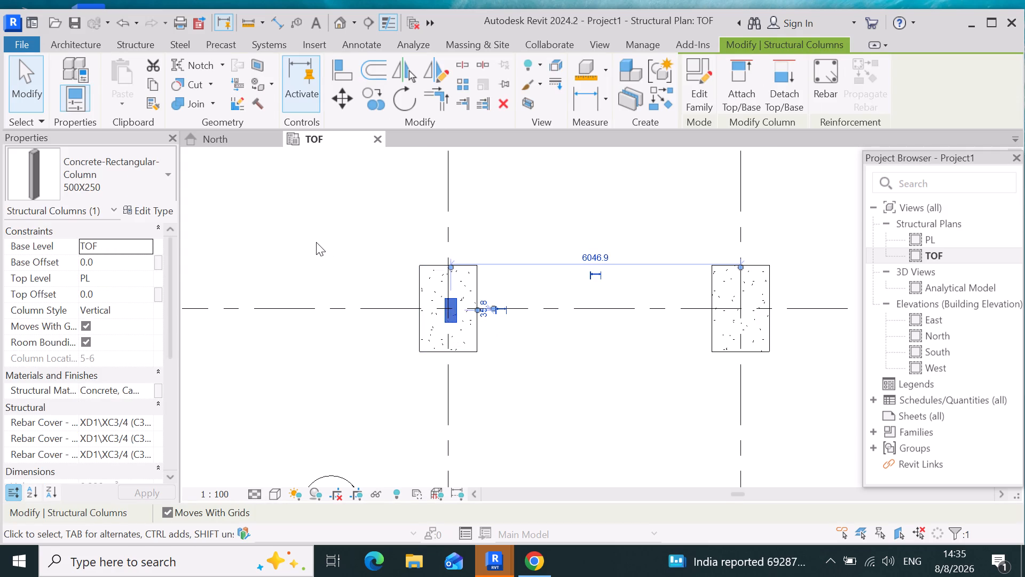
pyautogui.click(316, 242)
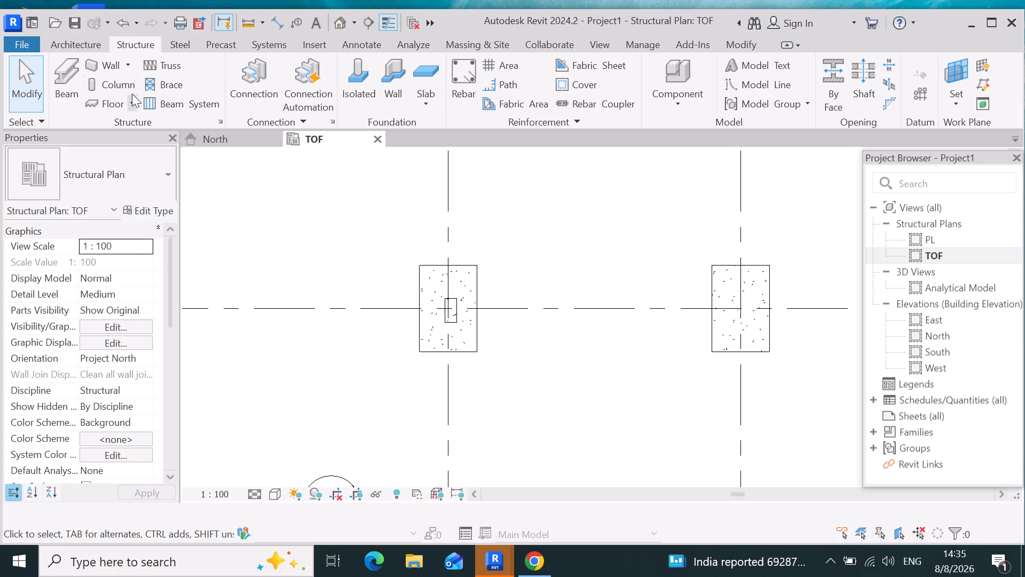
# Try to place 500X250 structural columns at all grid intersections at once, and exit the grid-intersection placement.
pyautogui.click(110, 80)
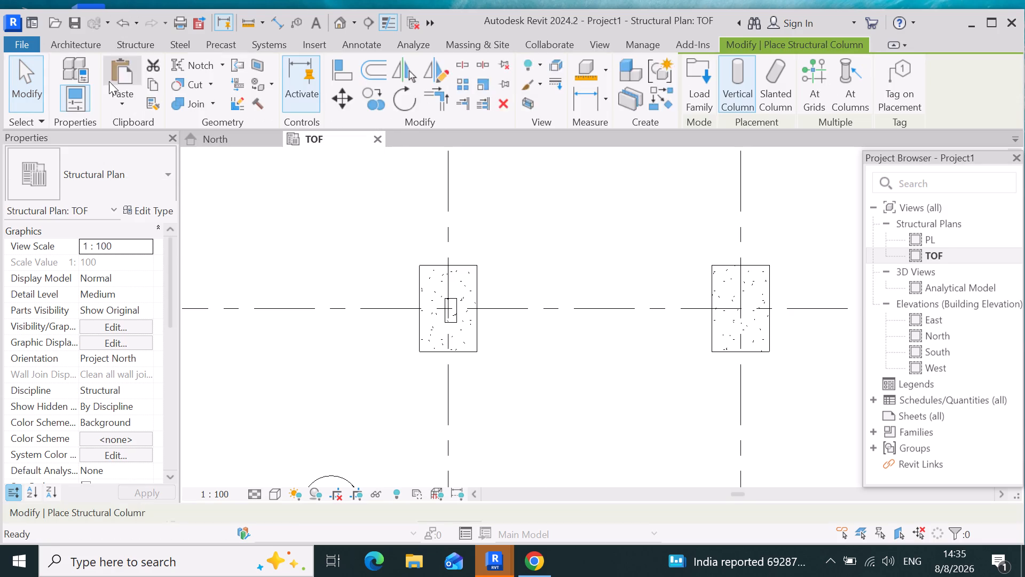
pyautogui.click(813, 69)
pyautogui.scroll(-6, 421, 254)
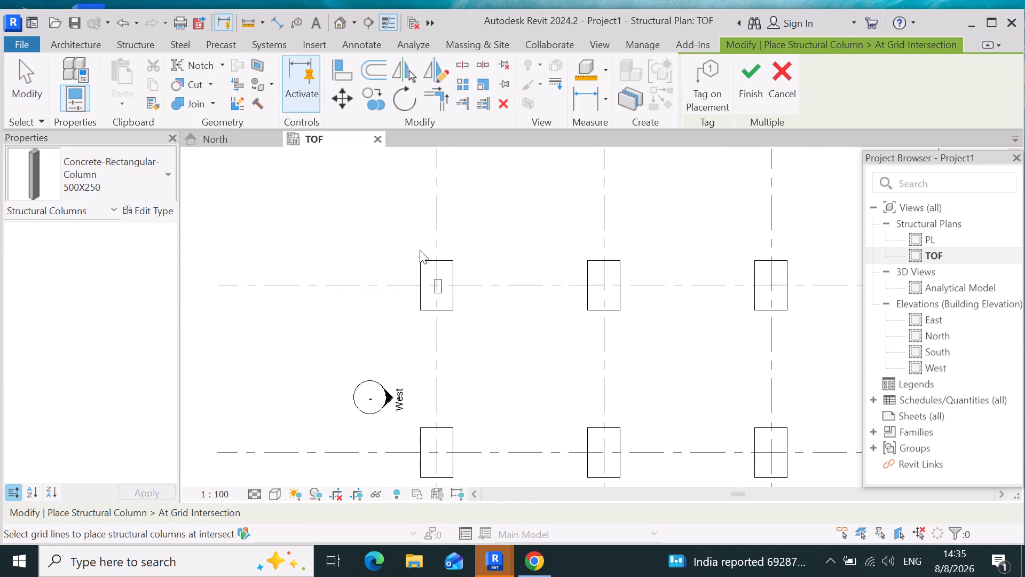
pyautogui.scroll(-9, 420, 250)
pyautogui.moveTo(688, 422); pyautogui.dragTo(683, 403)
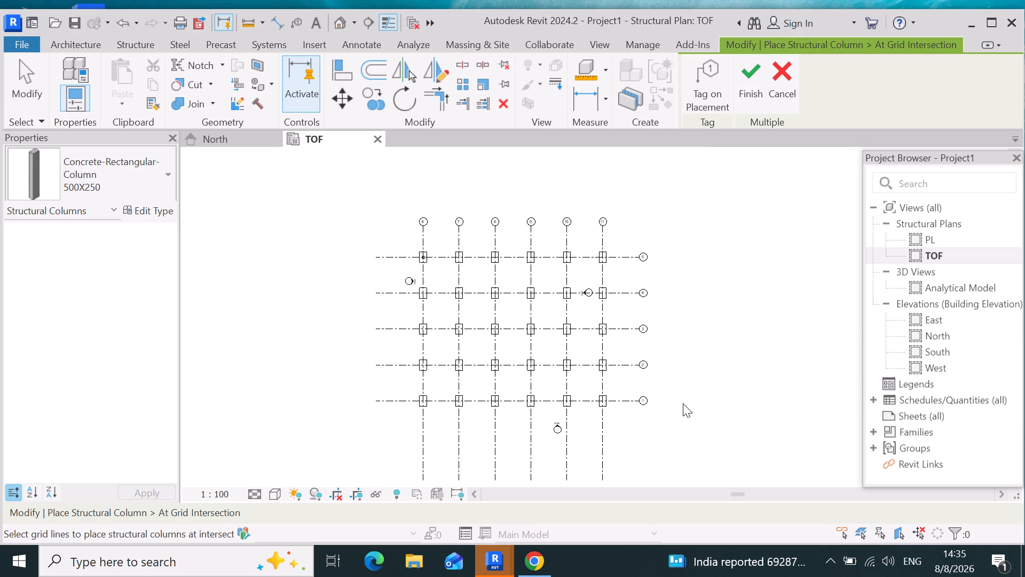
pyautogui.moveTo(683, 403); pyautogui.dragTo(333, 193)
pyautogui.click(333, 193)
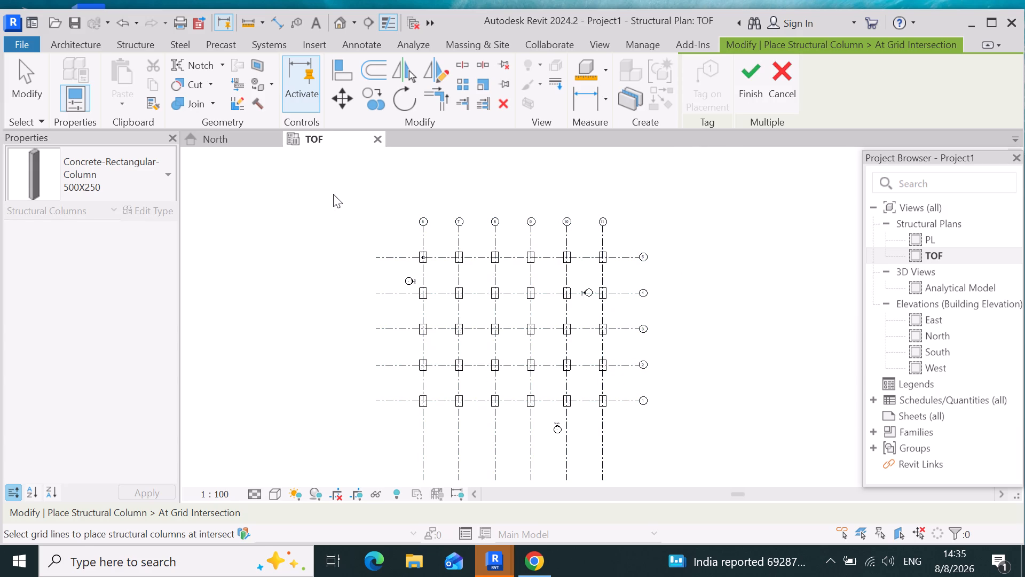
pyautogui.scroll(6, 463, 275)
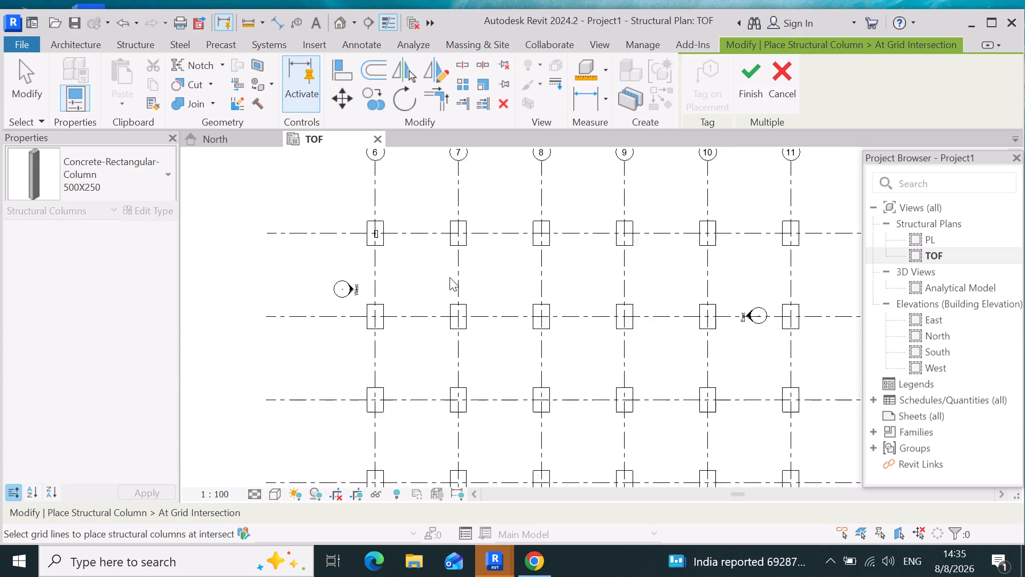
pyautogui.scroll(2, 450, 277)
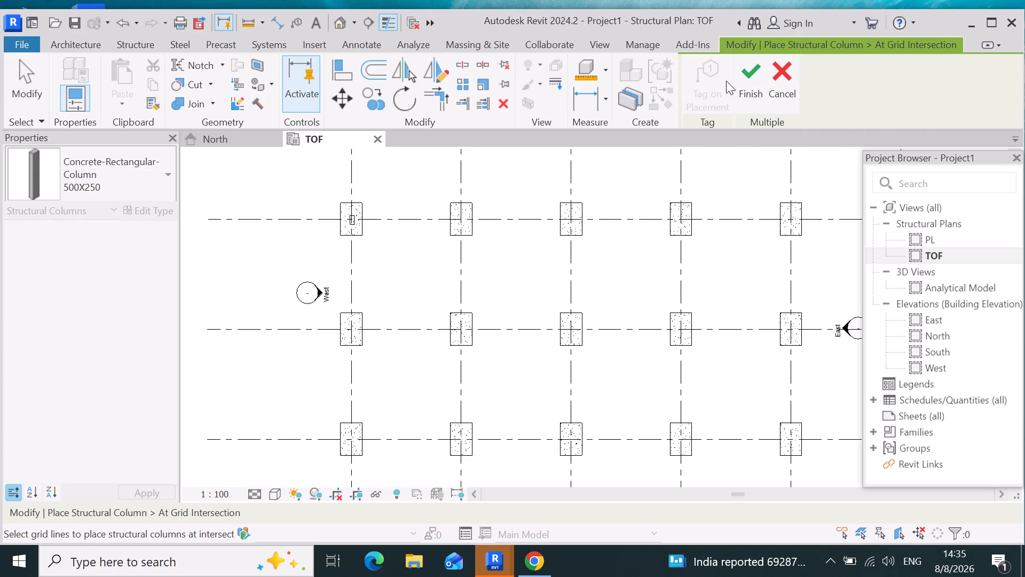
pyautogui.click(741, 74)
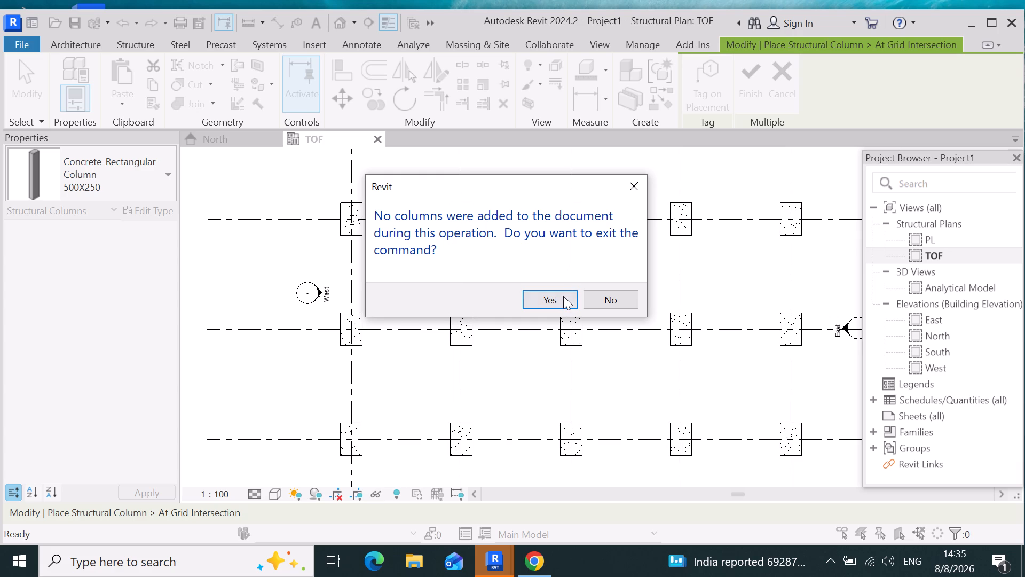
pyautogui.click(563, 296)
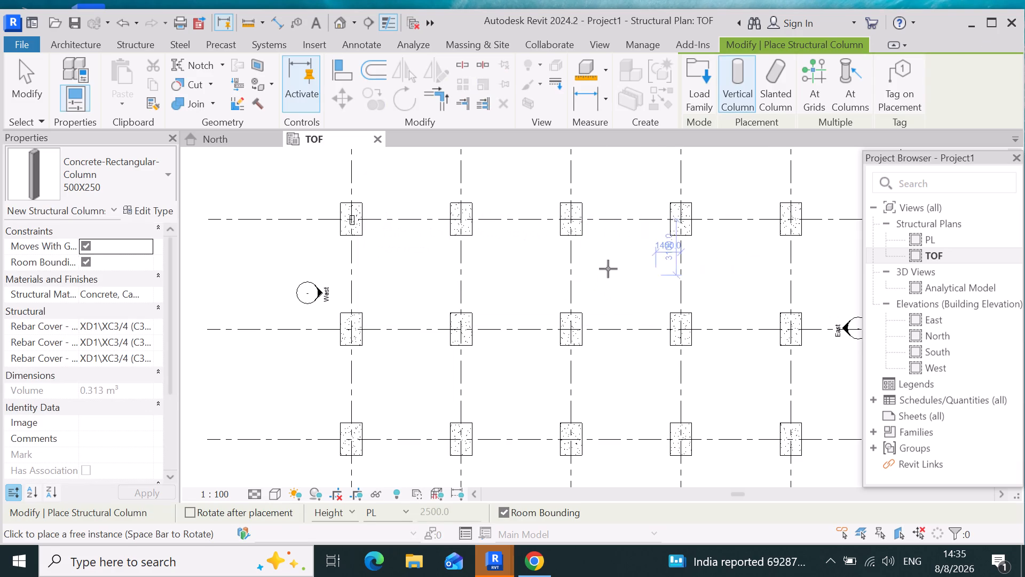
# Place one vertical 500X250 column on the footing at the intersection of grids 7 and 5.
pyautogui.scroll(3, 456, 227)
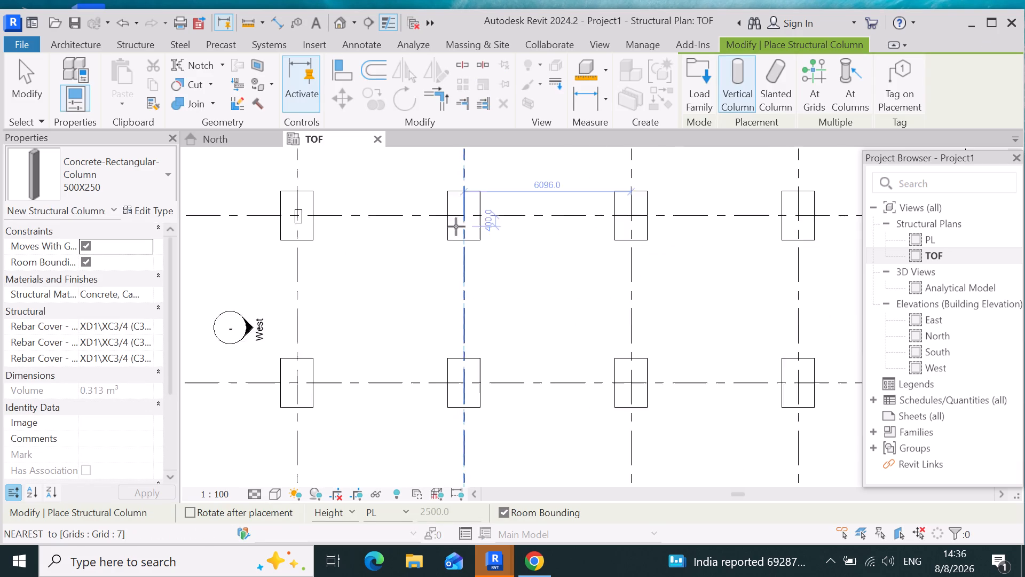
pyautogui.scroll(12, 456, 227)
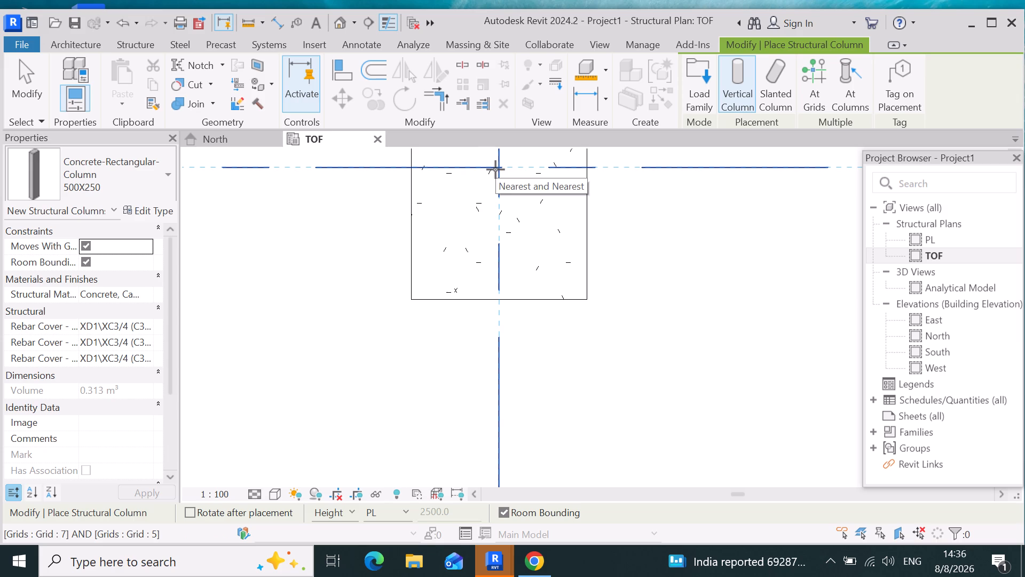
pyautogui.click(498, 170)
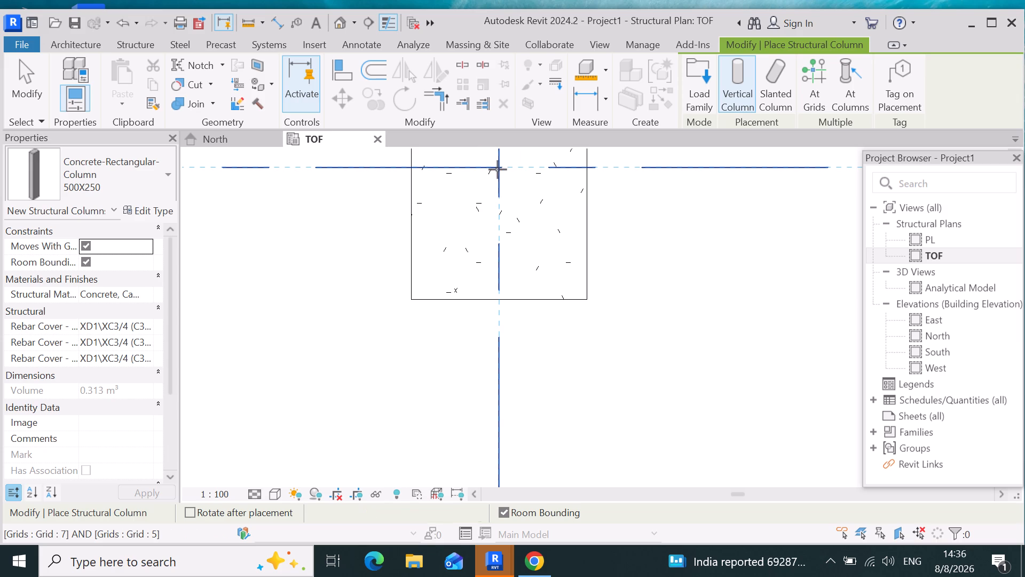
# Place 500X250 columns at every grid intersection by selecting all the grid lines, and finish the multiple placement.
pyautogui.scroll(-10, 494, 254)
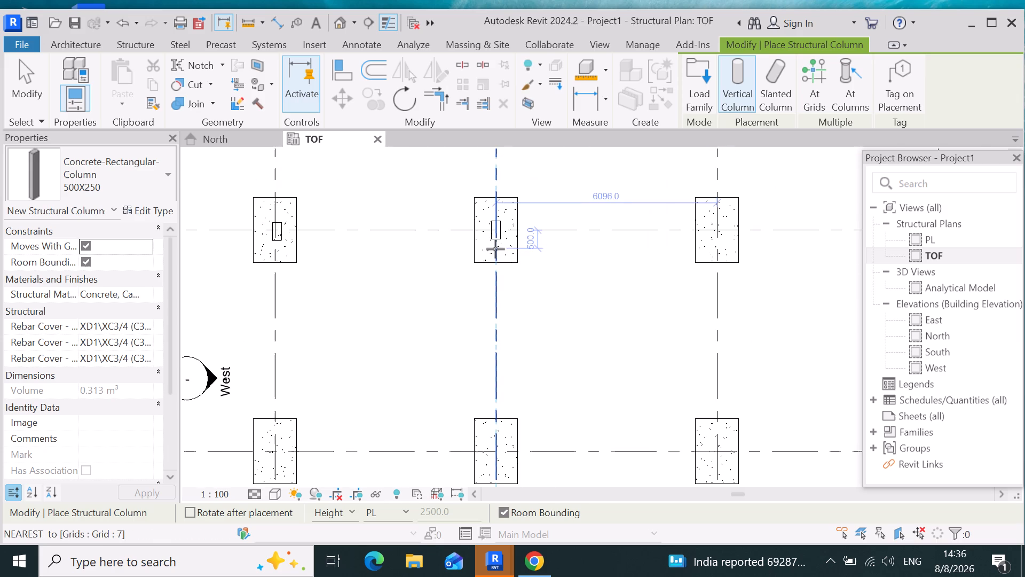
pyautogui.scroll(-4, 421, 260)
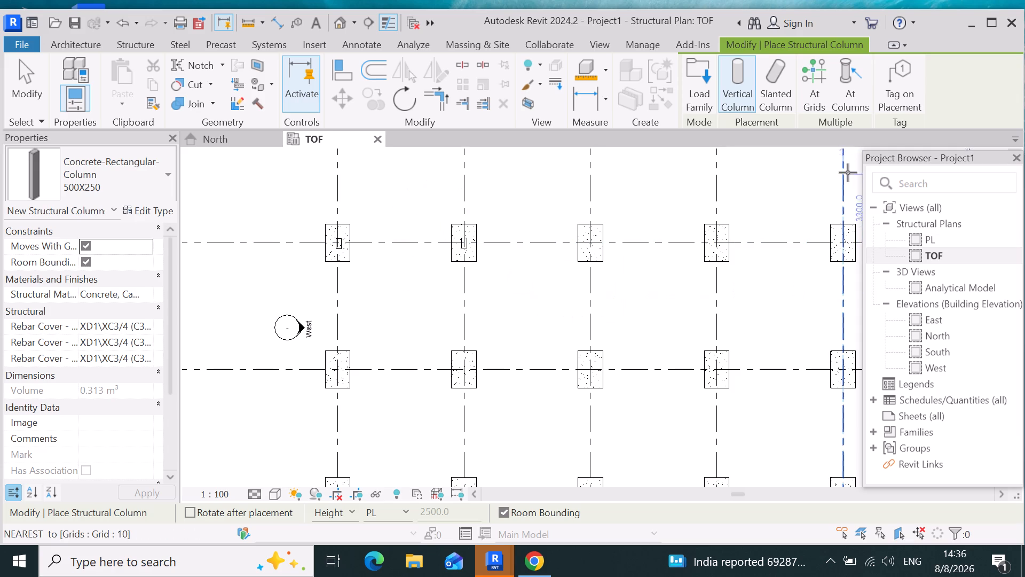
pyautogui.click(825, 72)
pyautogui.scroll(-3, 621, 229)
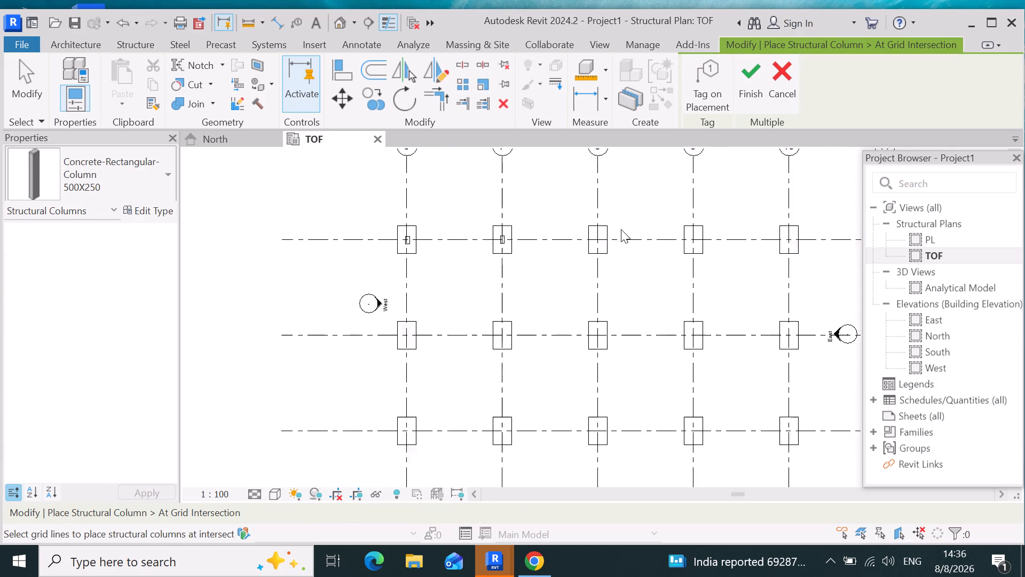
pyautogui.scroll(-8, 621, 229)
pyautogui.moveTo(795, 428); pyautogui.dragTo(793, 343)
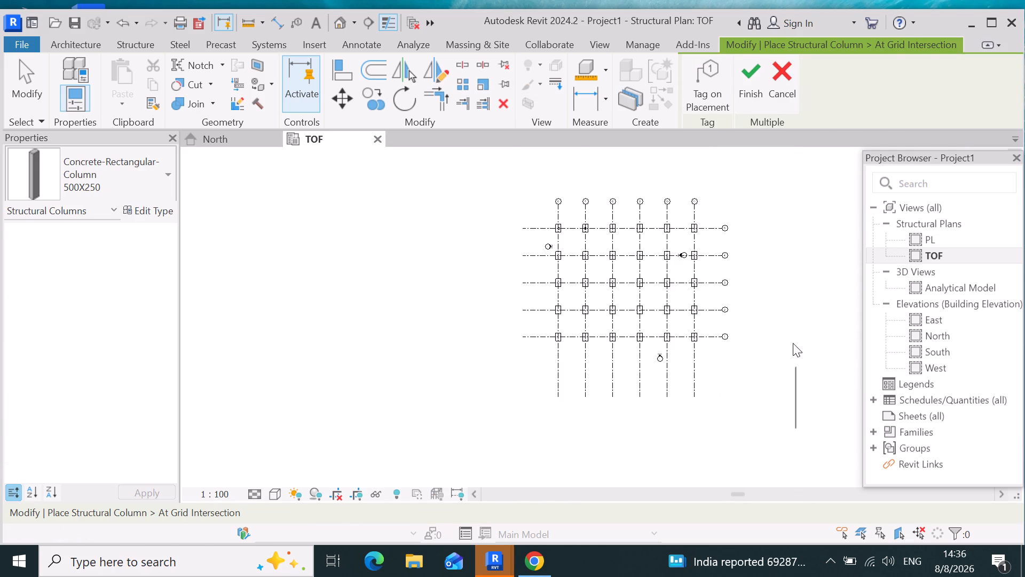
pyautogui.moveTo(793, 343); pyautogui.dragTo(452, 167)
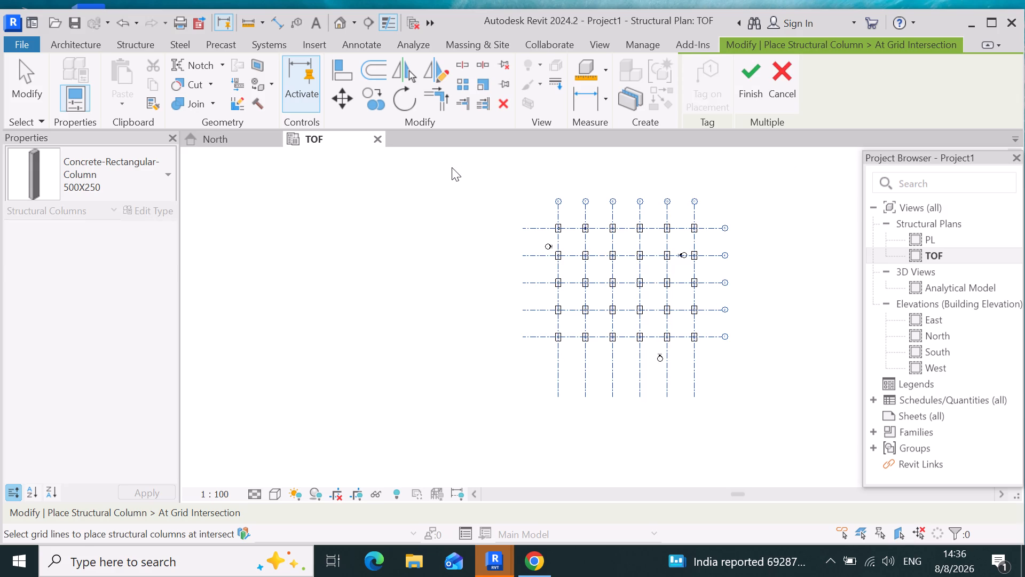
pyautogui.click(754, 68)
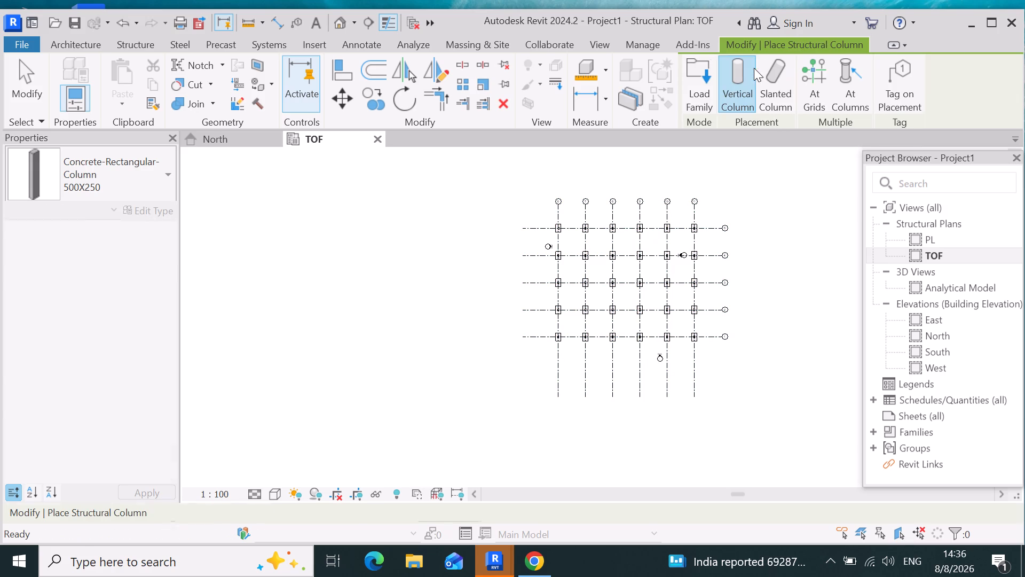
# Inspect the column positions on the footings across the grid, including the one at grids 5 and 6.
pyautogui.scroll(14, 562, 235)
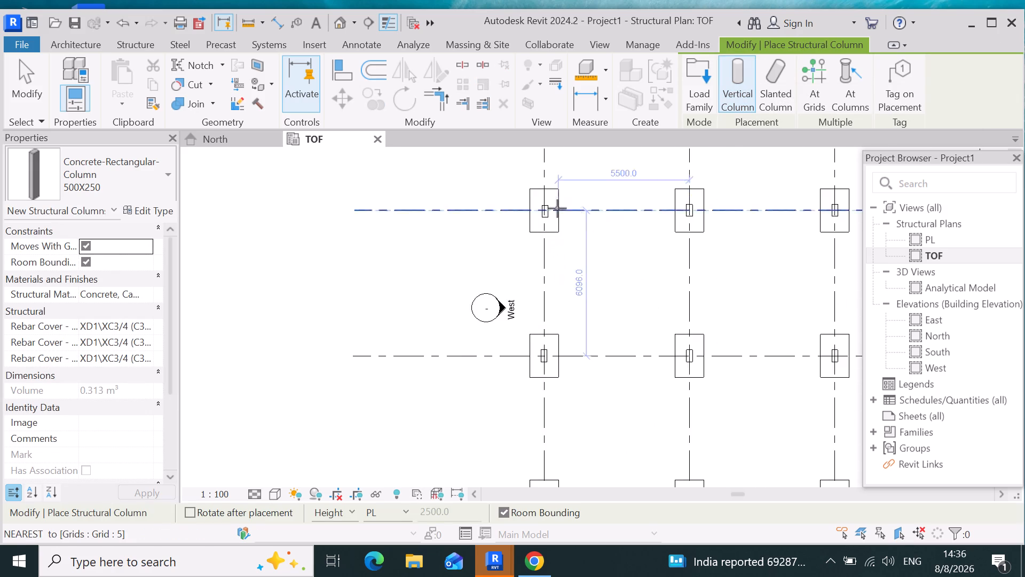
pyautogui.scroll(11, 557, 208)
pyautogui.scroll(-2, 392, 284)
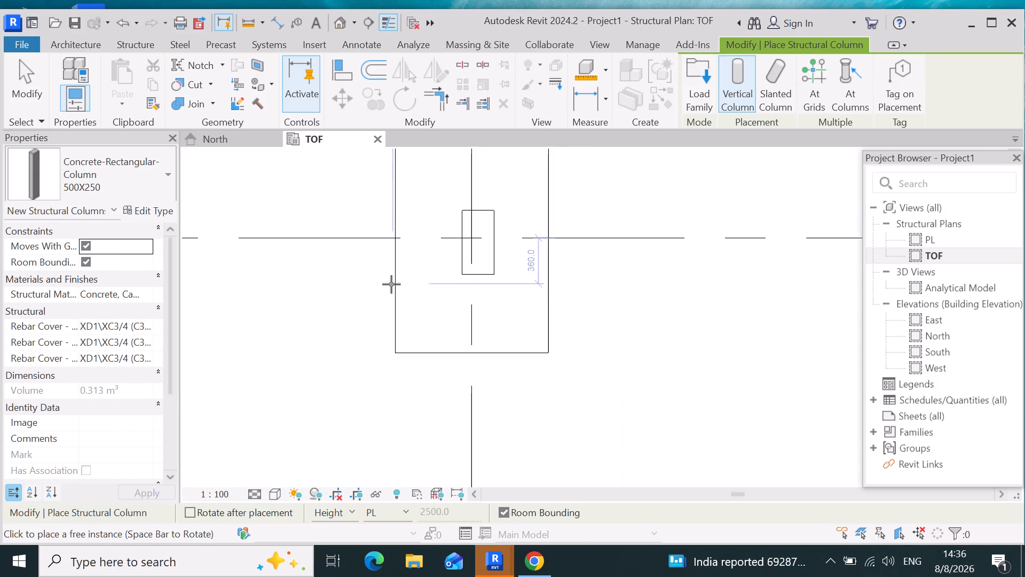
pyautogui.scroll(-9, 391, 284)
pyautogui.scroll(-6, 427, 241)
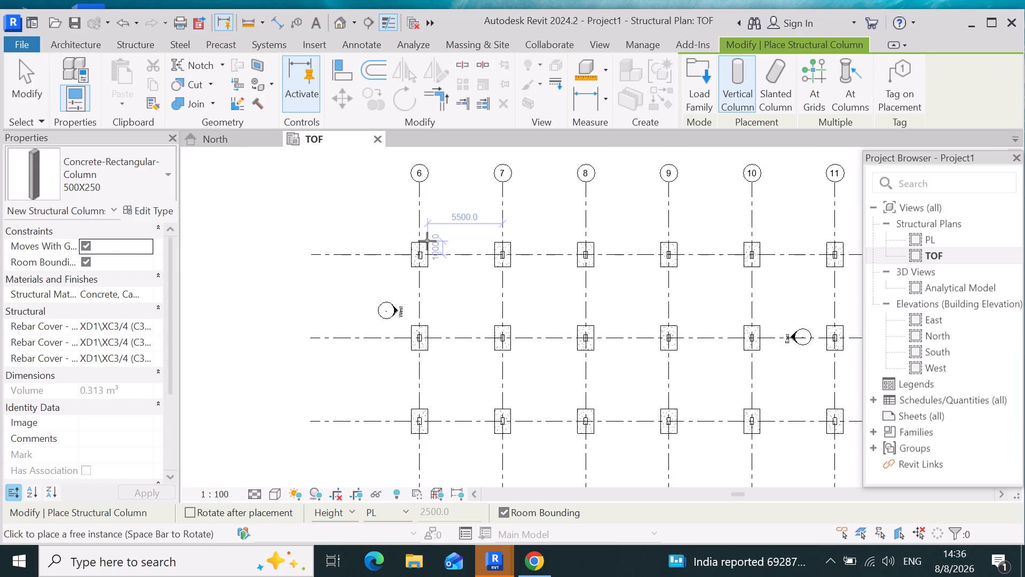
pyautogui.scroll(-5, 412, 311)
pyautogui.scroll(-4, 745, 377)
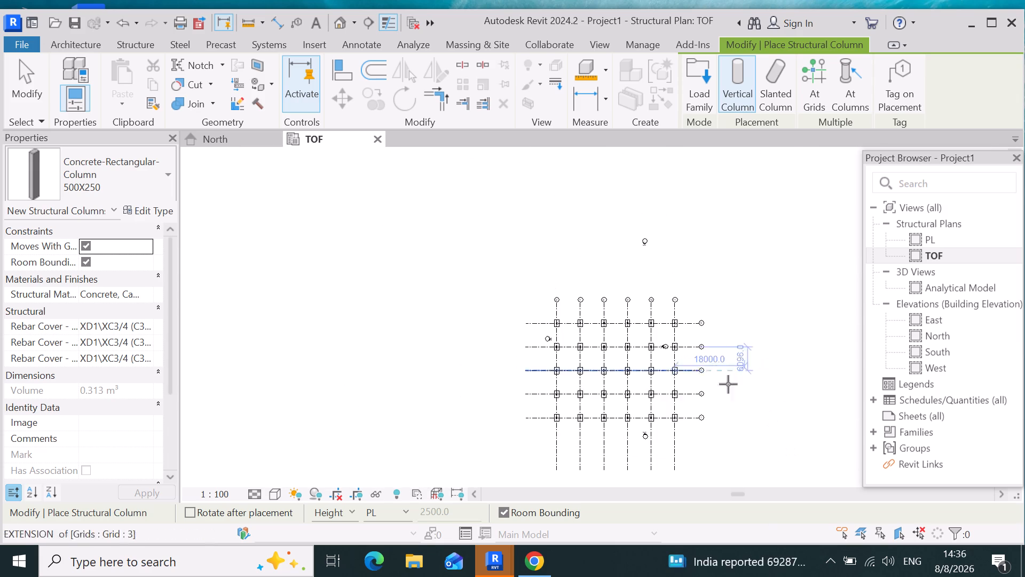
pyautogui.scroll(16, 636, 433)
pyautogui.scroll(4, 527, 459)
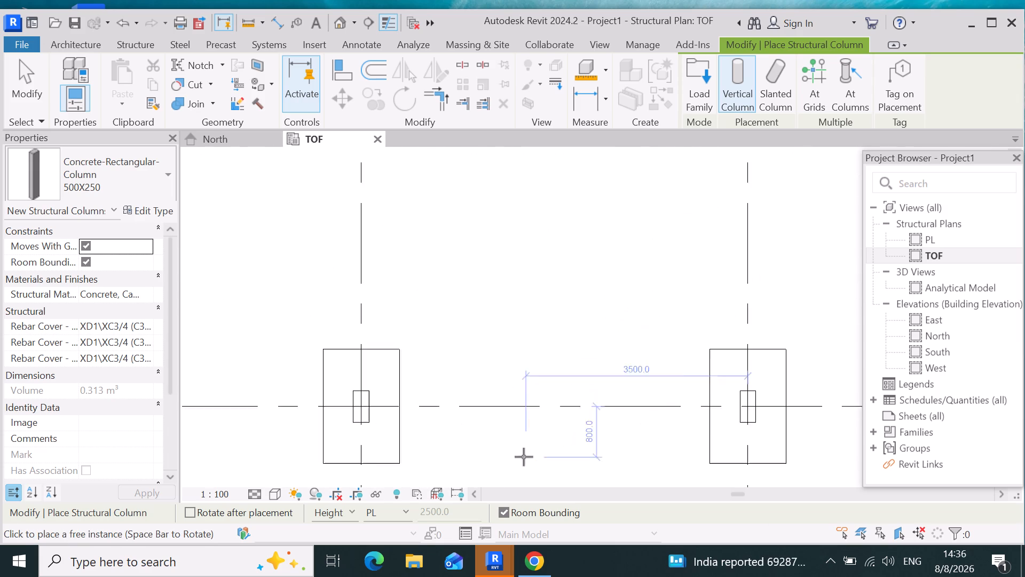
pyautogui.scroll(1, 524, 457)
pyautogui.scroll(-15, 545, 362)
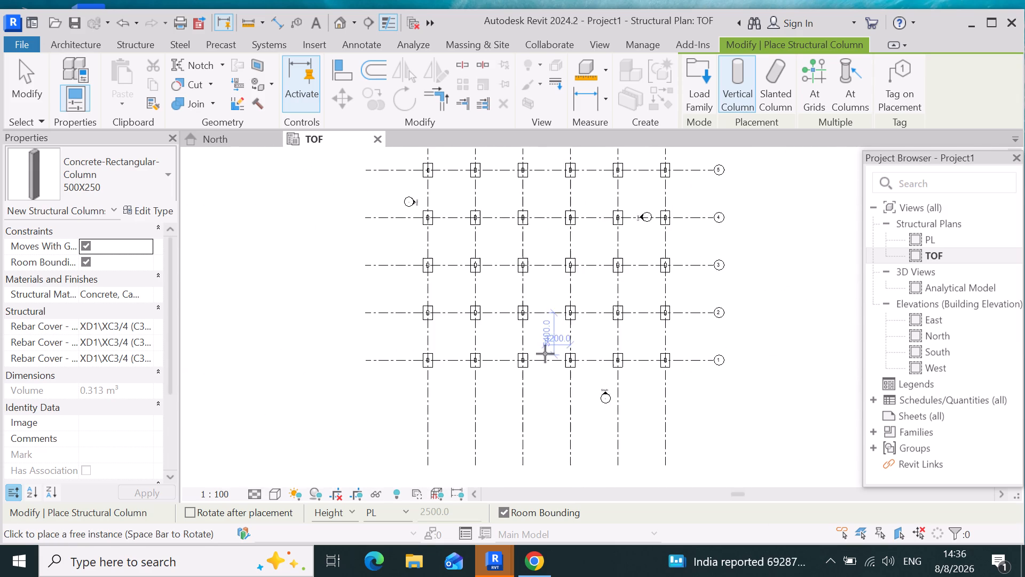
pyautogui.scroll(-4, 545, 354)
pyautogui.scroll(4, 490, 166)
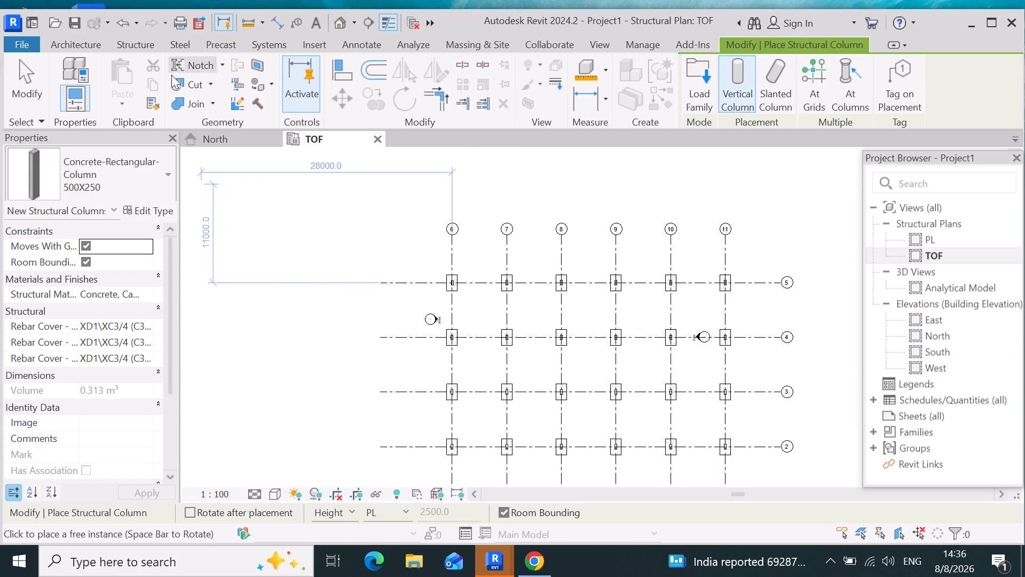
# Start placing structural beams and choose the Concrete-Rectangular Beam 300 x 600mm type.
pyautogui.click(141, 42)
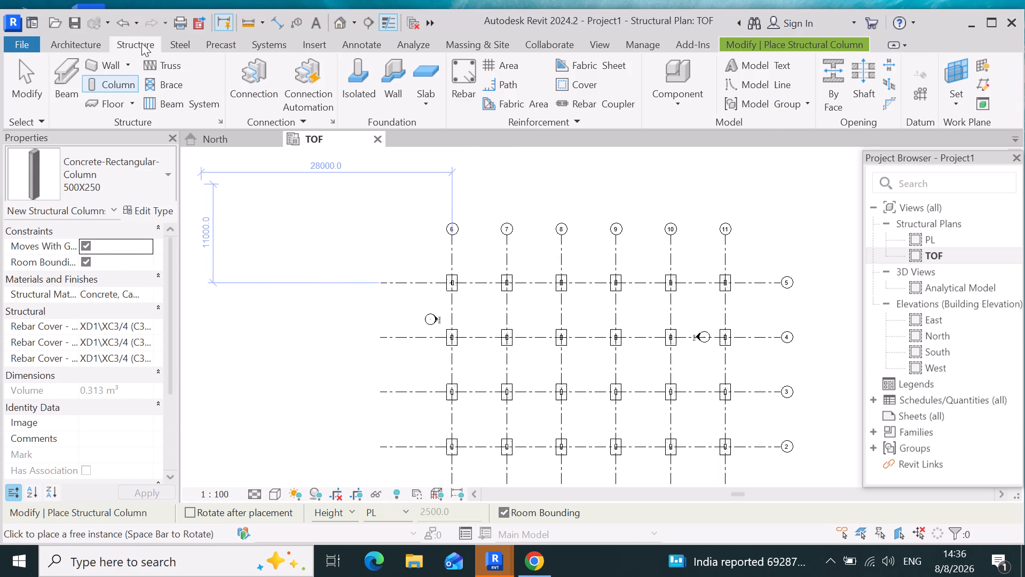
pyautogui.click(61, 76)
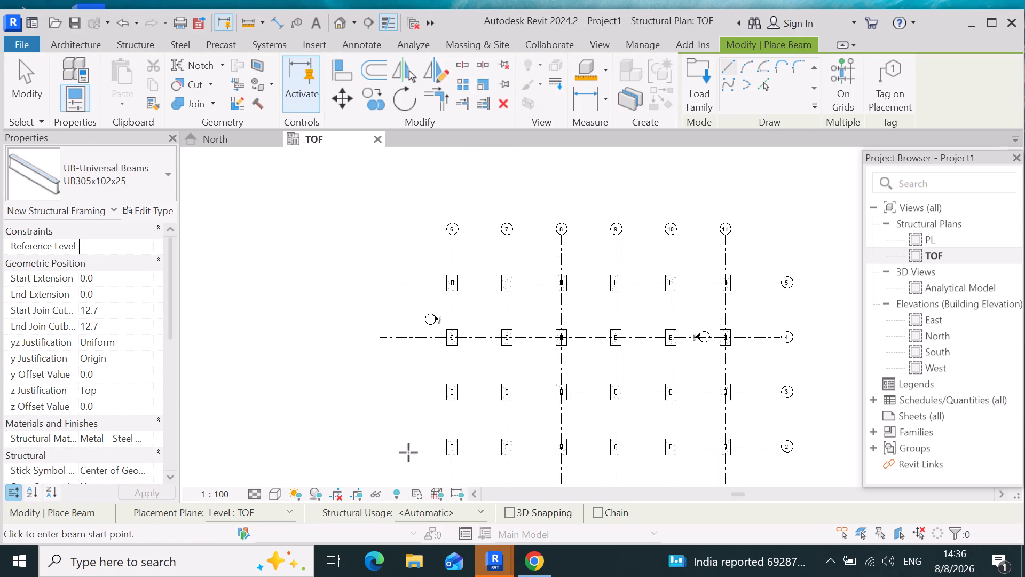
pyautogui.scroll(5, 496, 283)
pyautogui.scroll(4, 377, 323)
pyautogui.scroll(4, 450, 259)
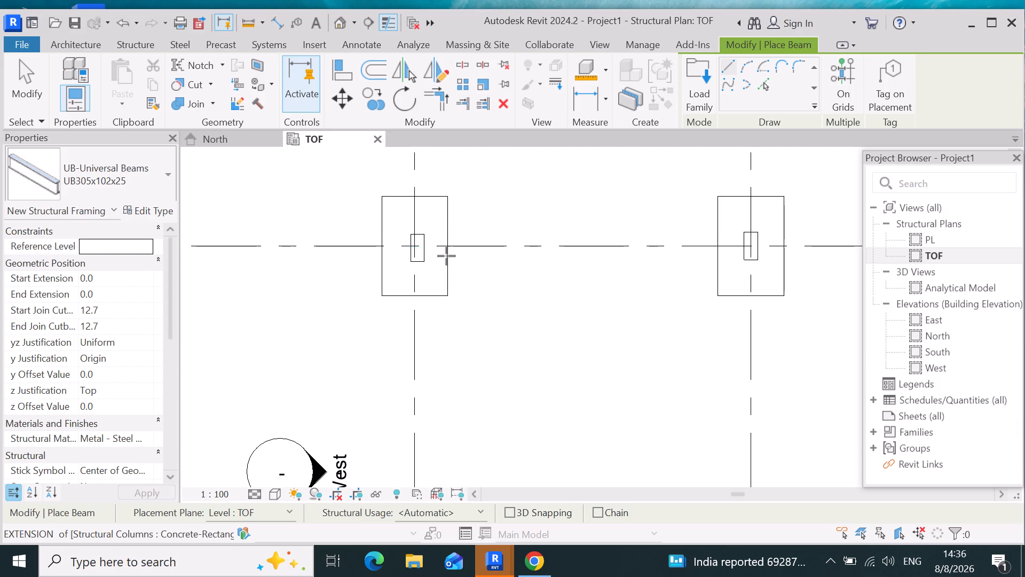
pyautogui.scroll(5, 438, 248)
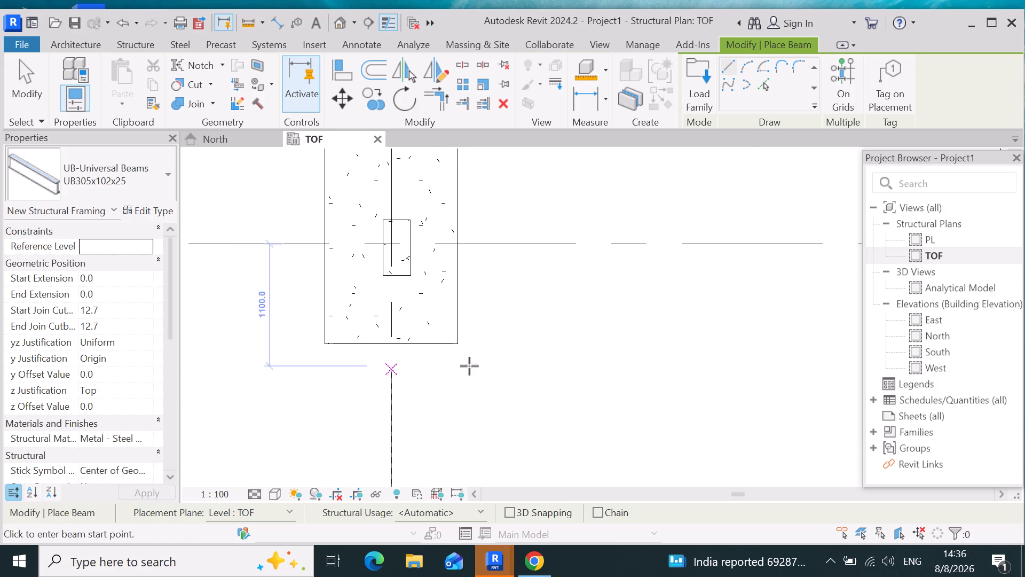
pyautogui.scroll(-5, 571, 330)
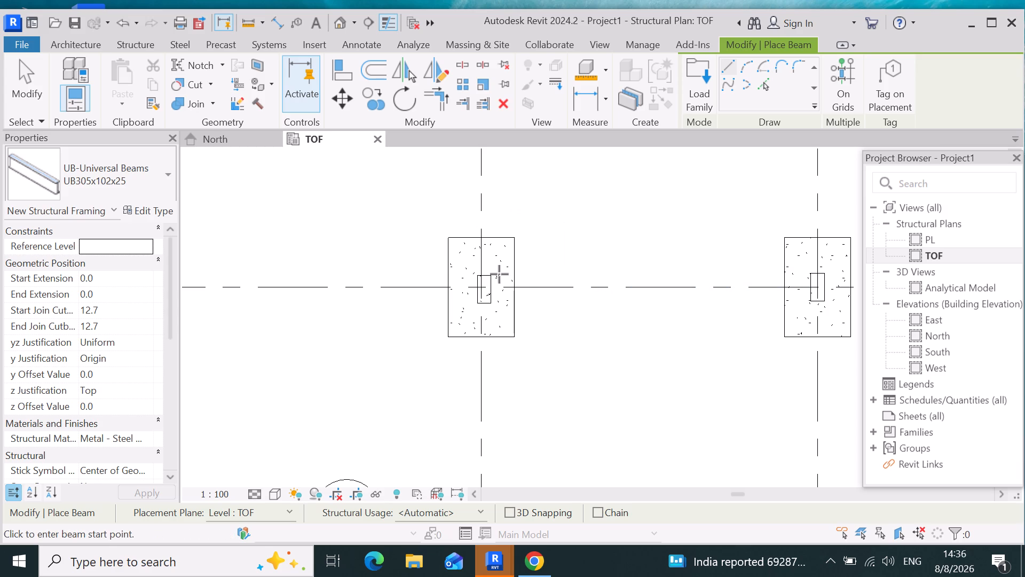
pyautogui.scroll(9, 482, 286)
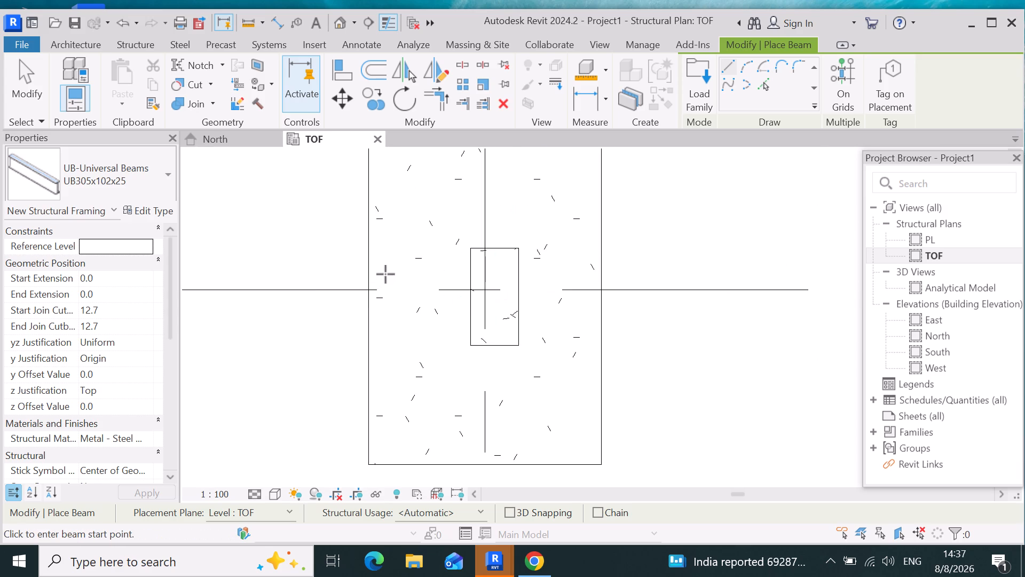
pyautogui.scroll(-9, 373, 263)
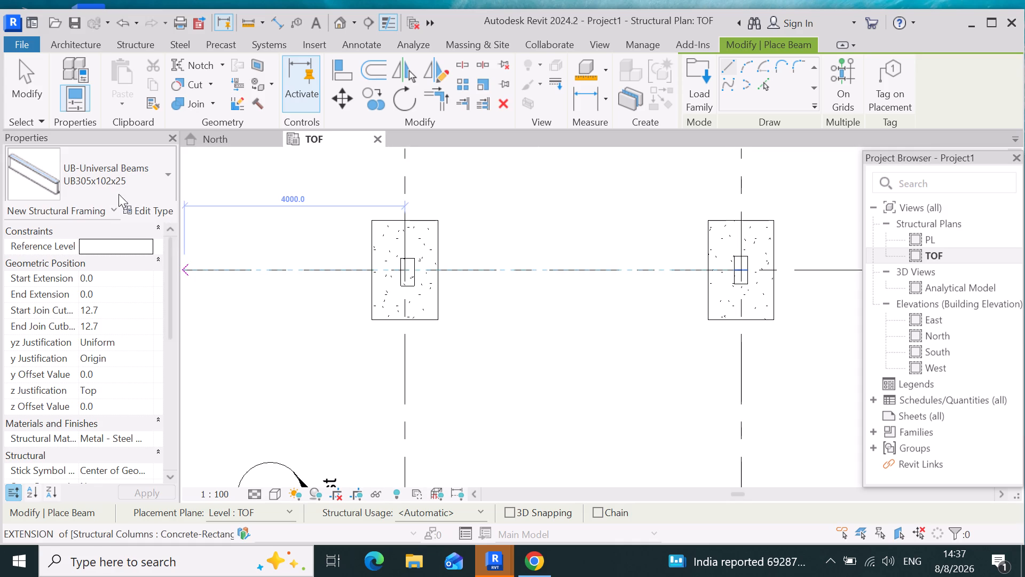
pyautogui.click(172, 173)
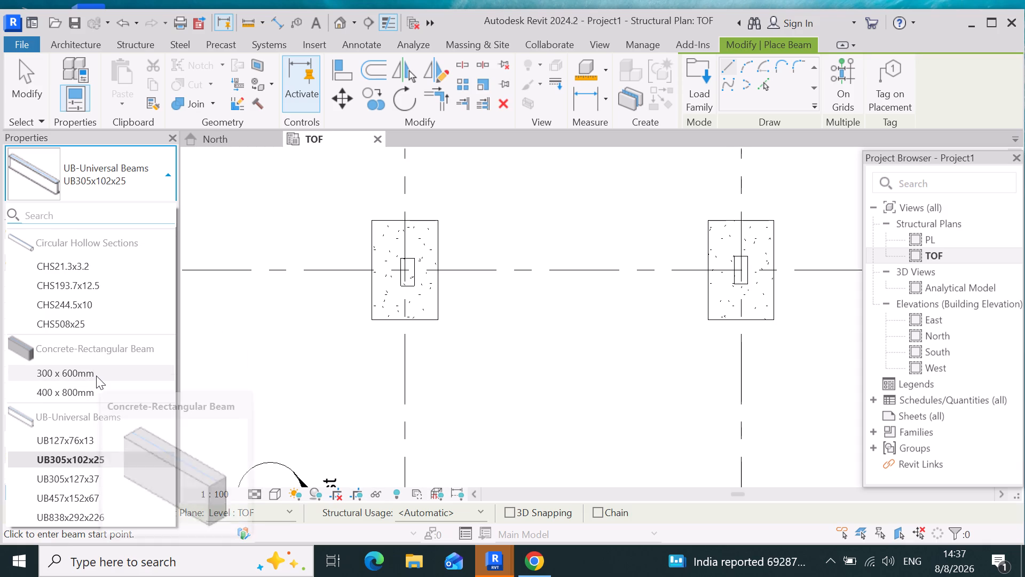
pyautogui.scroll(-5, 102, 370)
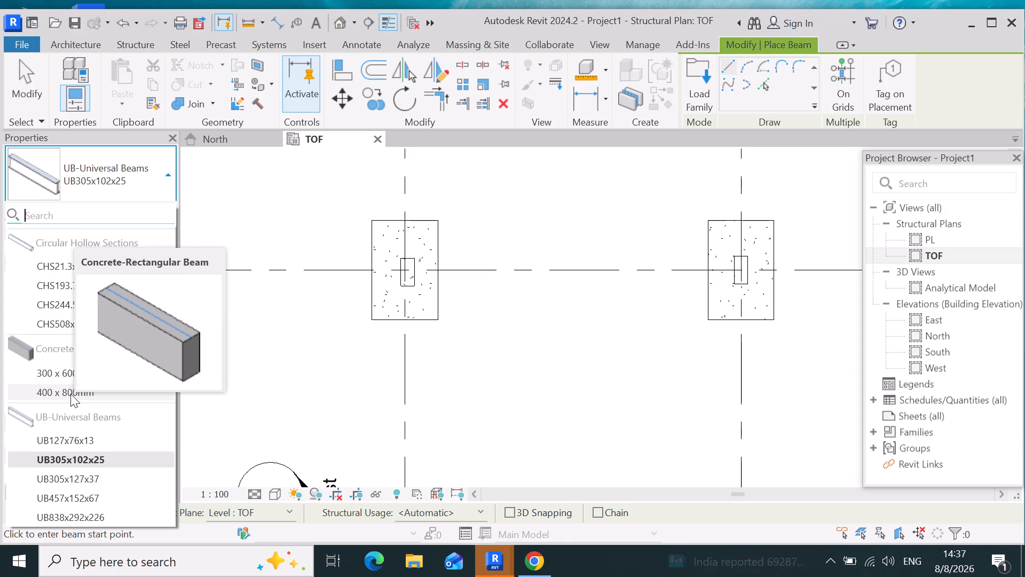
pyautogui.click(65, 375)
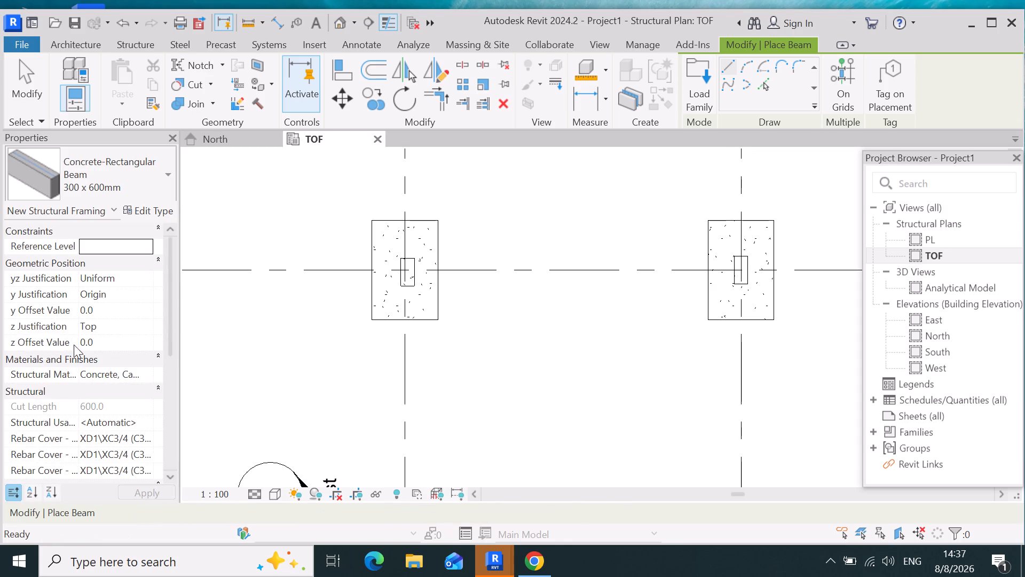
# Draw a 300 x 600mm beam about 5790 mm long on grid 5, between the facing sides of the columns at grids 6 and 7.
pyautogui.scroll(11, 414, 271)
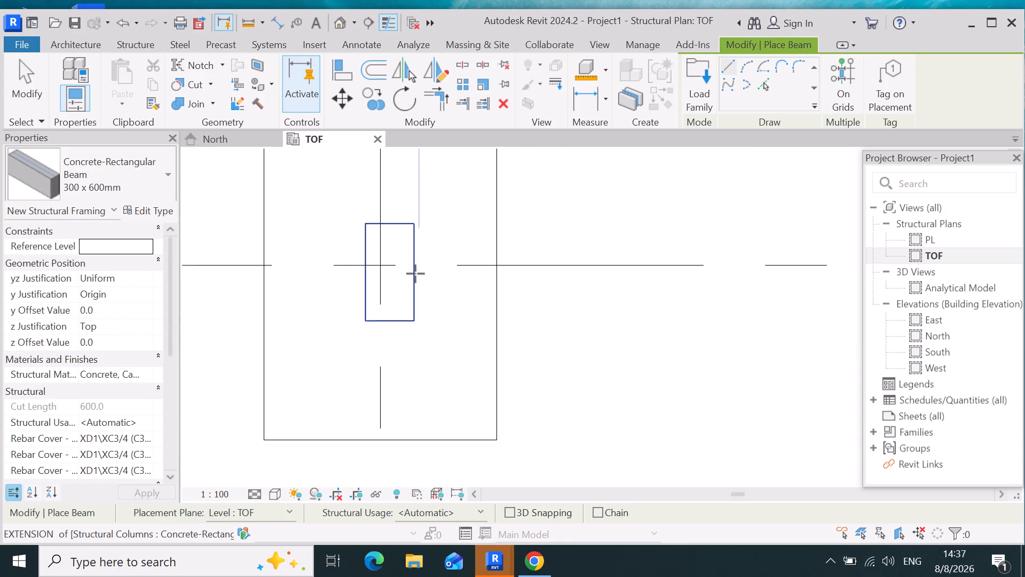
pyautogui.scroll(1, 415, 274)
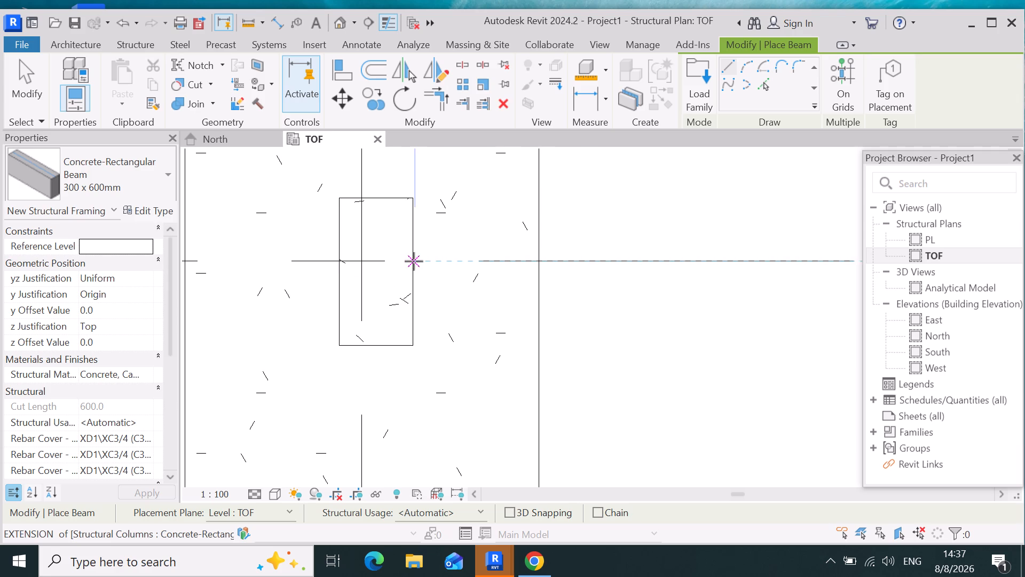
pyautogui.click(414, 260)
pyautogui.scroll(-11, 301, 270)
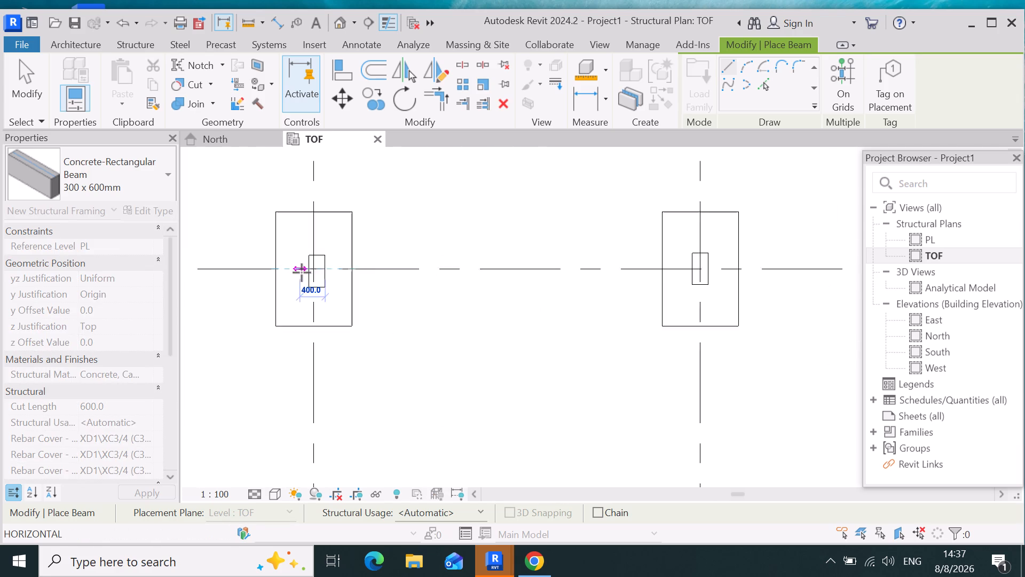
pyautogui.scroll(-1, 302, 272)
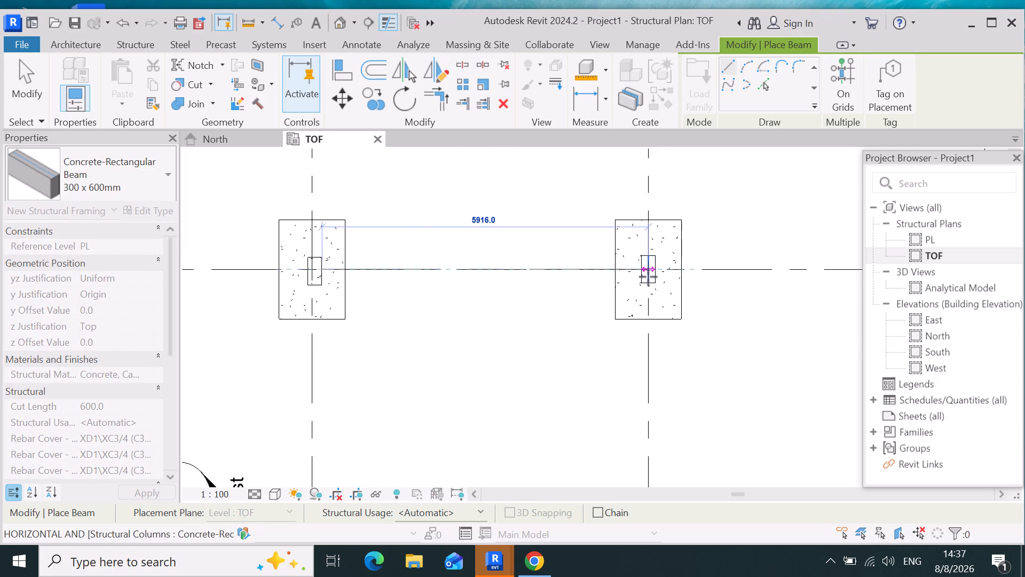
pyautogui.scroll(17, 648, 277)
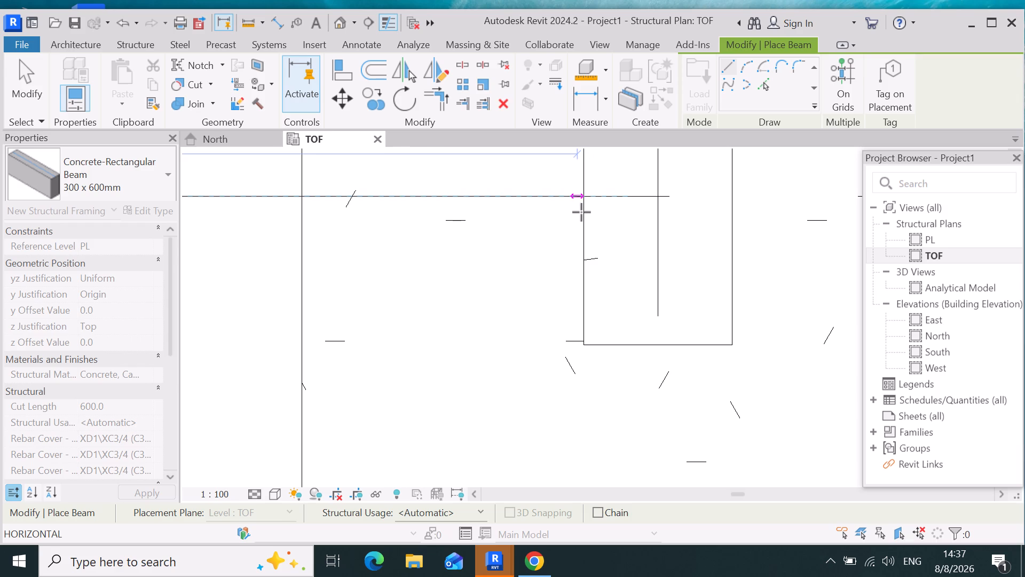
pyautogui.scroll(3, 580, 216)
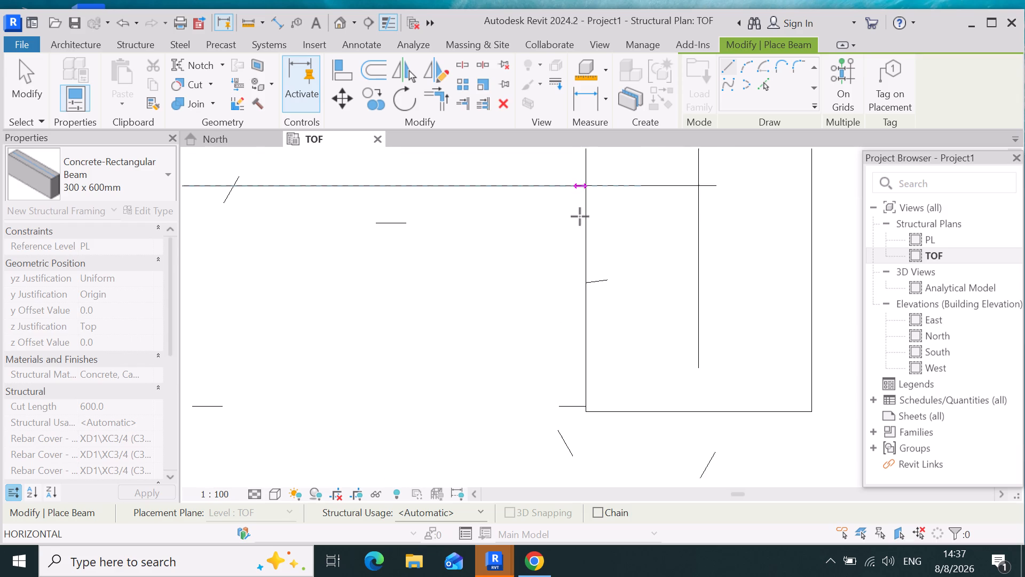
pyautogui.click(584, 214)
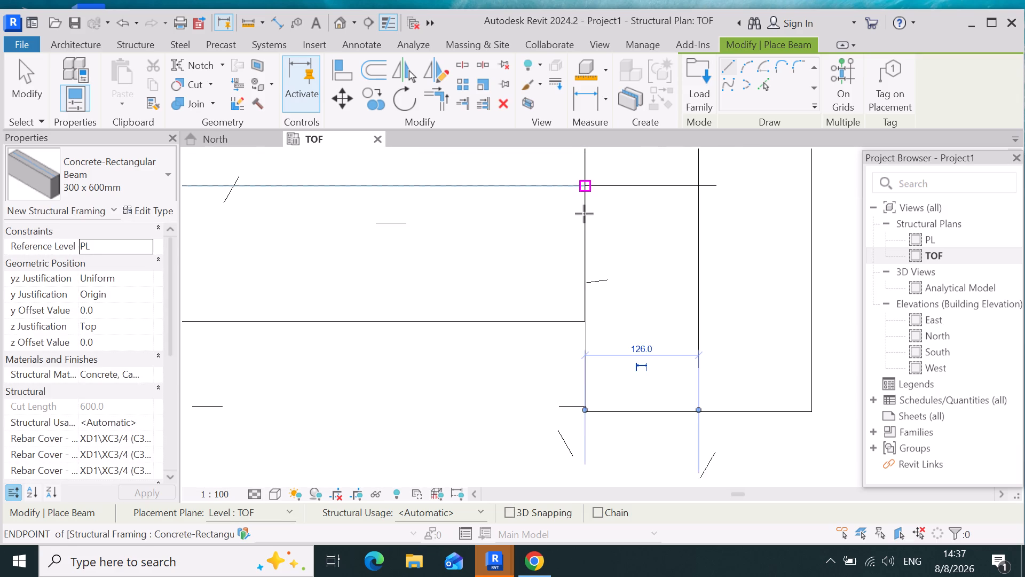
# Place 300 x 600mm concrete beams along all the grid lines at once and finish the multiple placement.
pyautogui.scroll(-20, 584, 214)
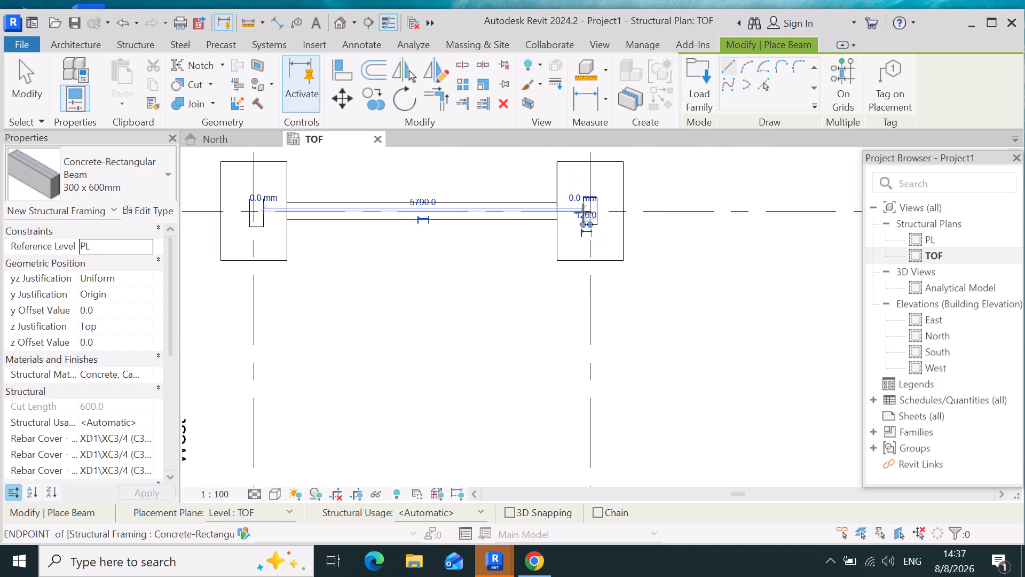
pyautogui.scroll(-6, 583, 213)
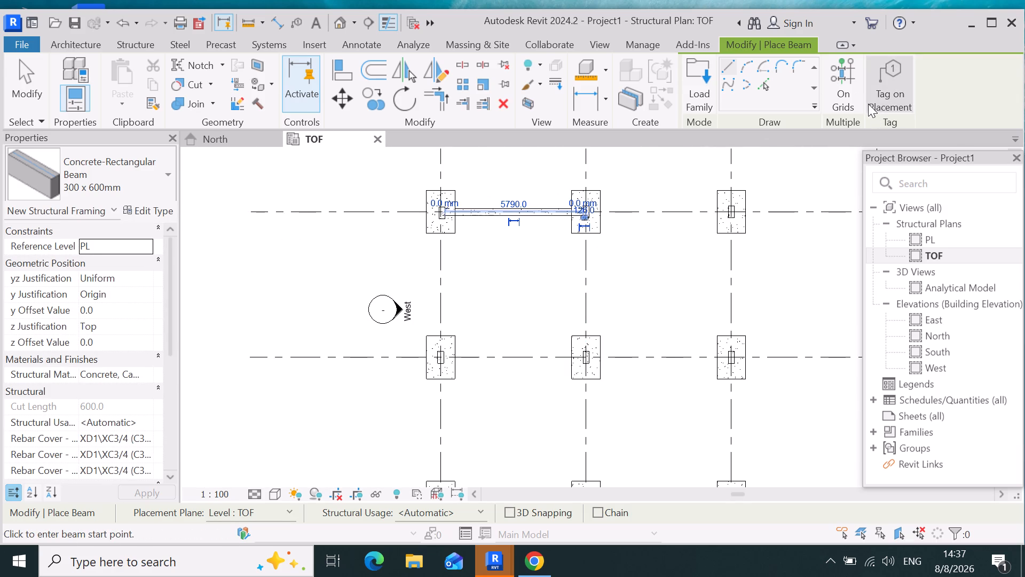
pyautogui.click(843, 74)
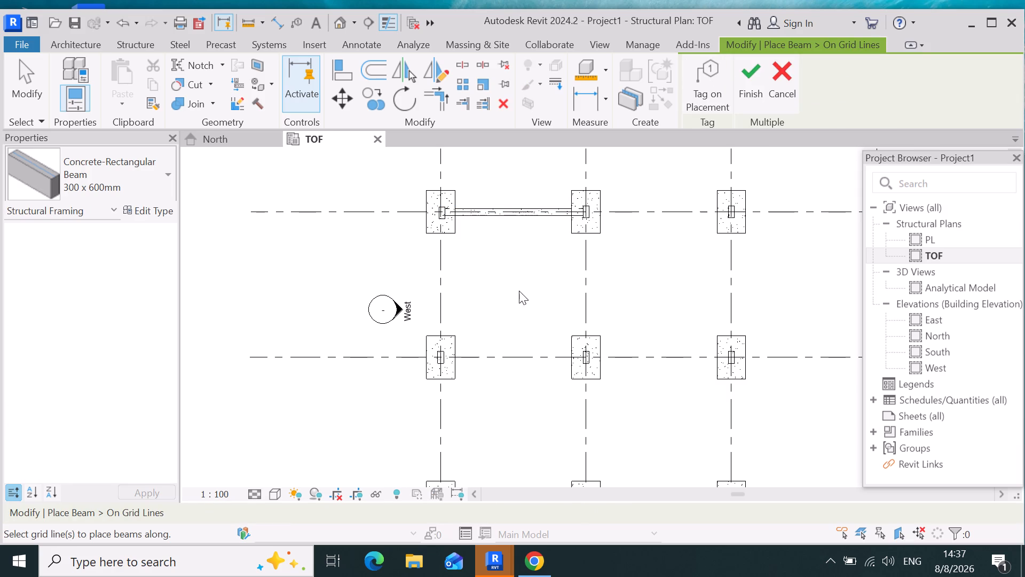
pyautogui.scroll(-15, 519, 290)
pyautogui.moveTo(684, 427); pyautogui.dragTo(684, 422)
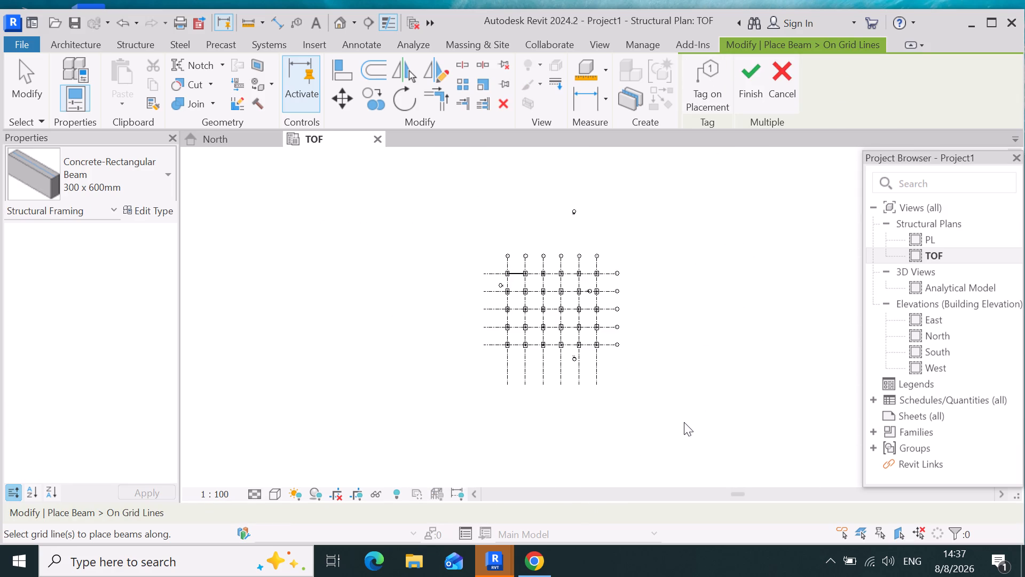
pyautogui.moveTo(684, 422); pyautogui.dragTo(450, 193)
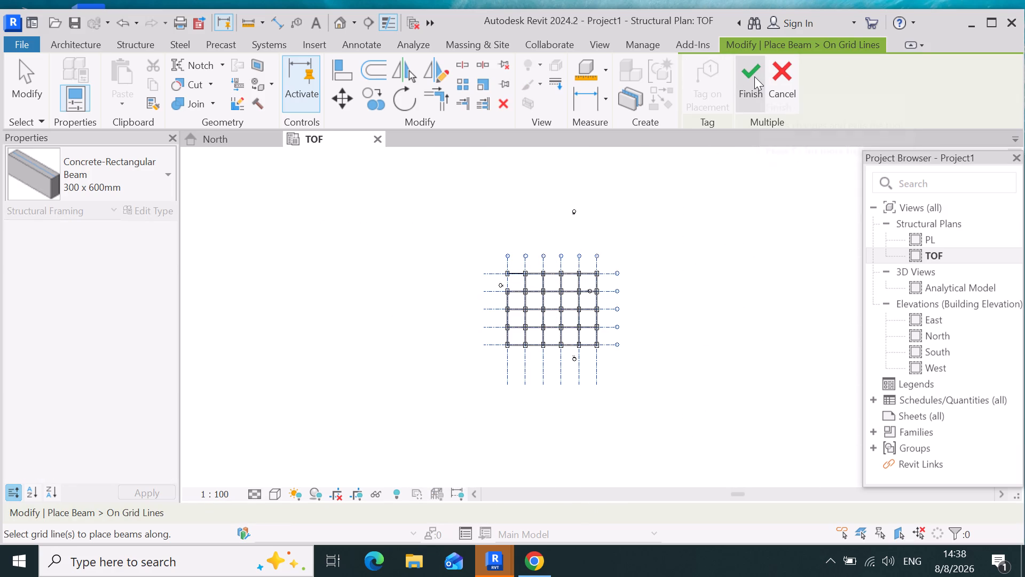
pyautogui.click(742, 69)
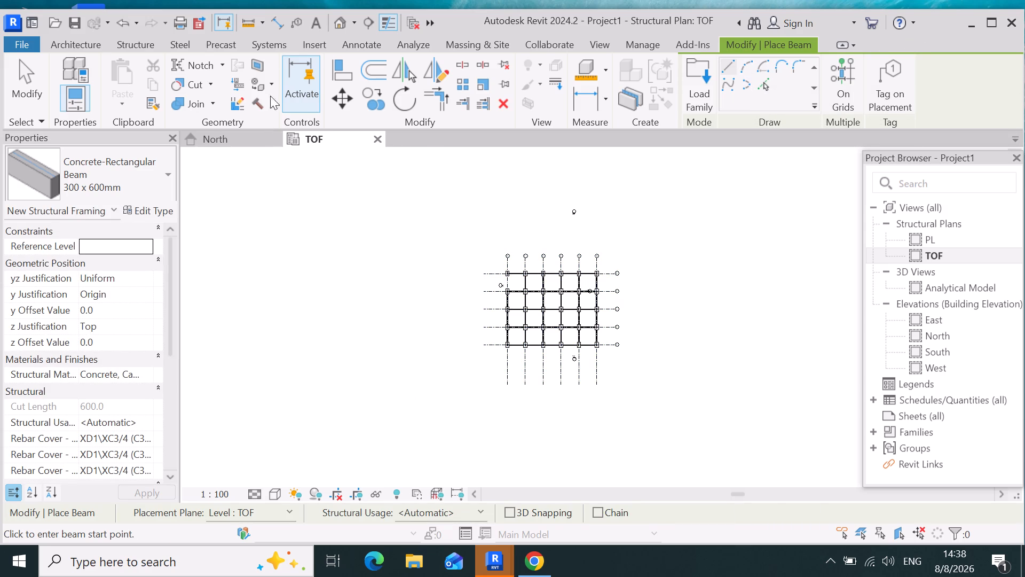
# Examine in the default 3D view how the beams meet the footings and columns across the grid.
pyautogui.click(338, 21)
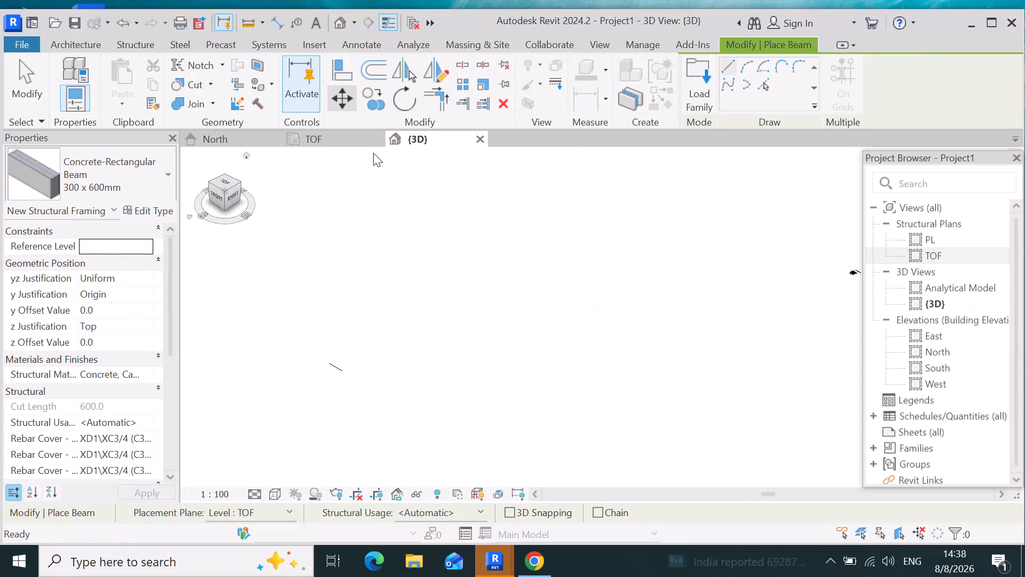
pyautogui.scroll(-4, 619, 352)
pyautogui.scroll(4, 778, 337)
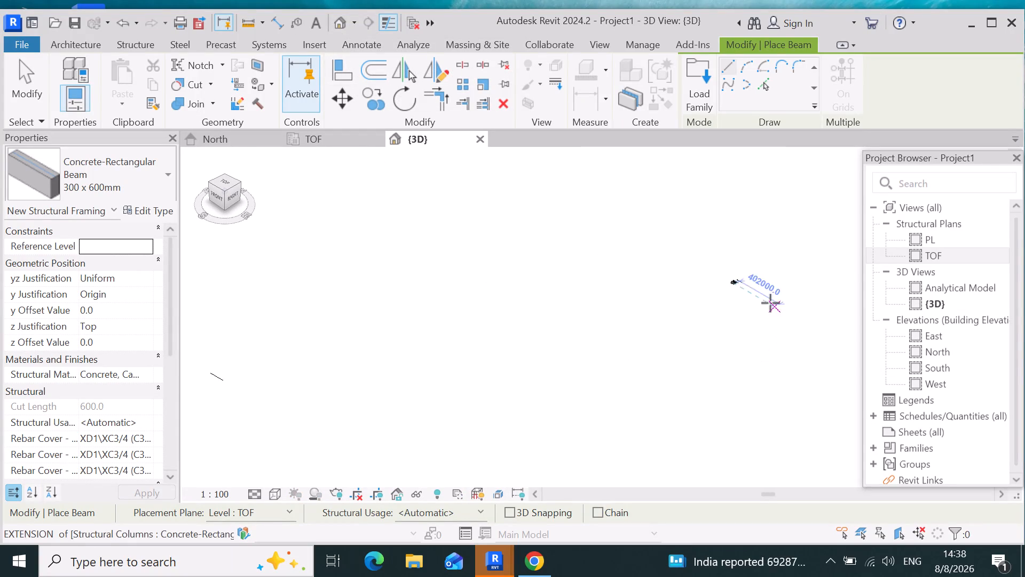
pyautogui.scroll(8, 767, 301)
pyautogui.scroll(14, 691, 233)
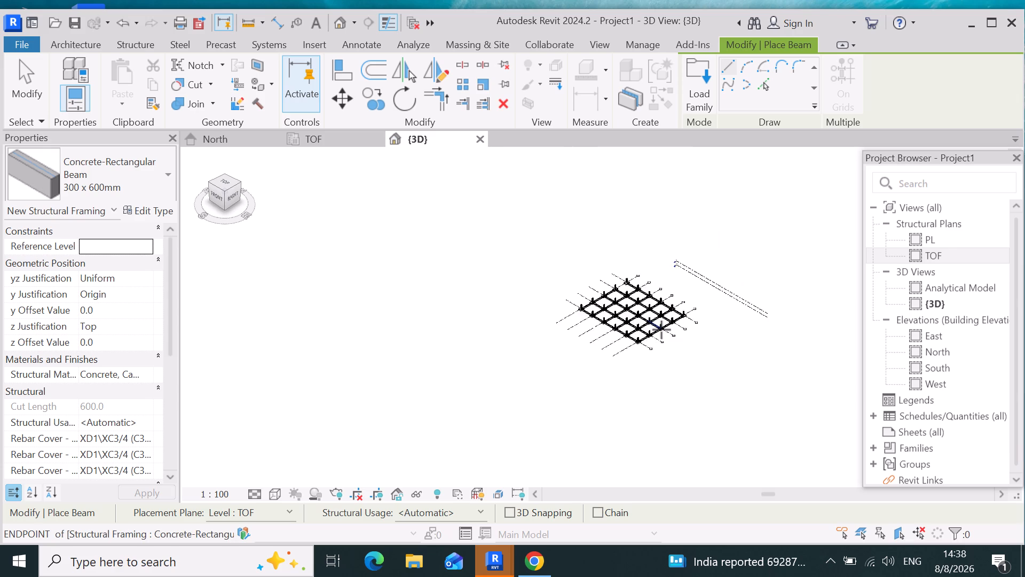
pyautogui.scroll(8, 661, 330)
pyautogui.scroll(9, 452, 353)
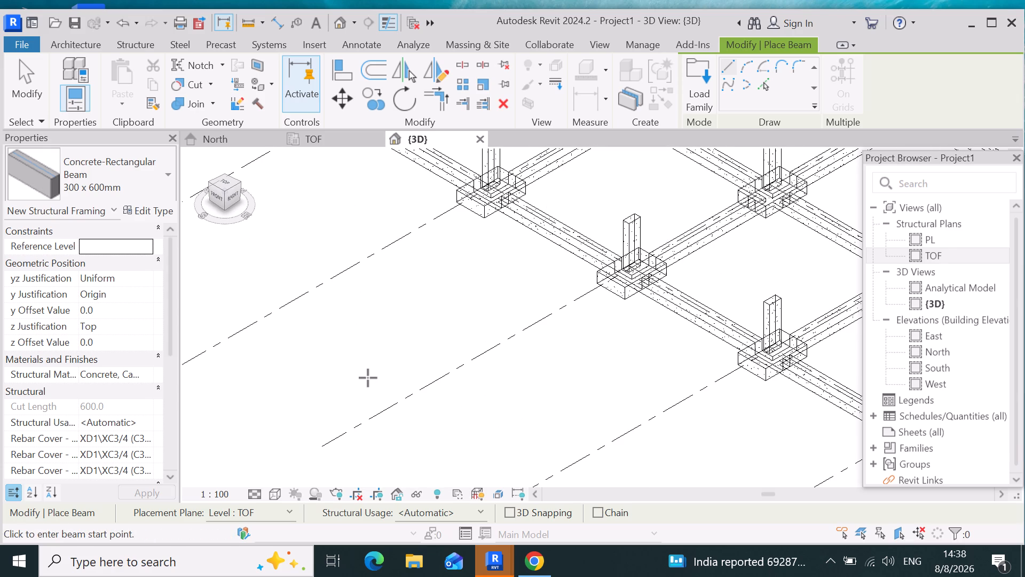
pyautogui.scroll(4, 809, 371)
pyautogui.scroll(1, 545, 342)
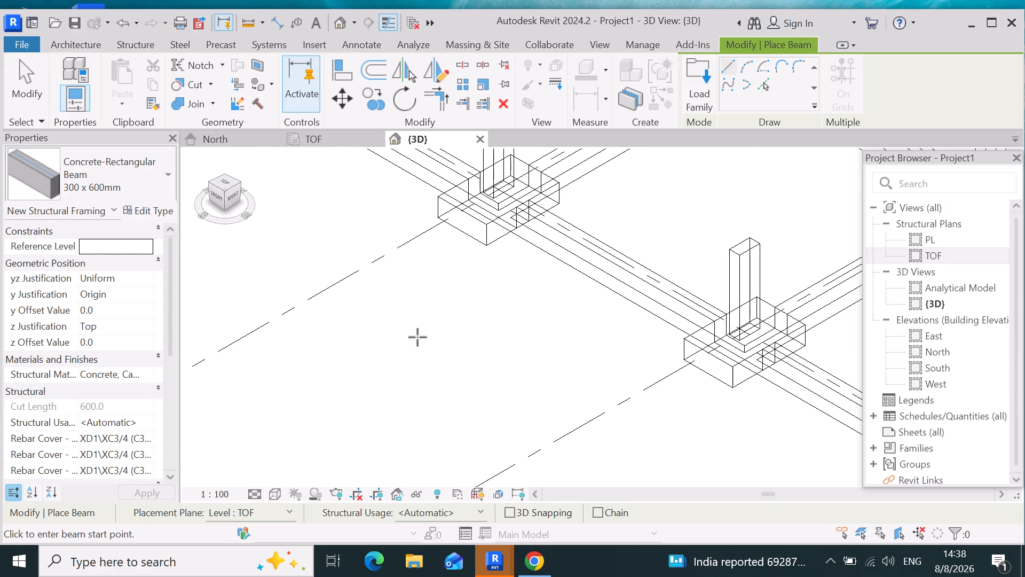
pyautogui.scroll(-4, 376, 344)
pyautogui.scroll(10, 657, 338)
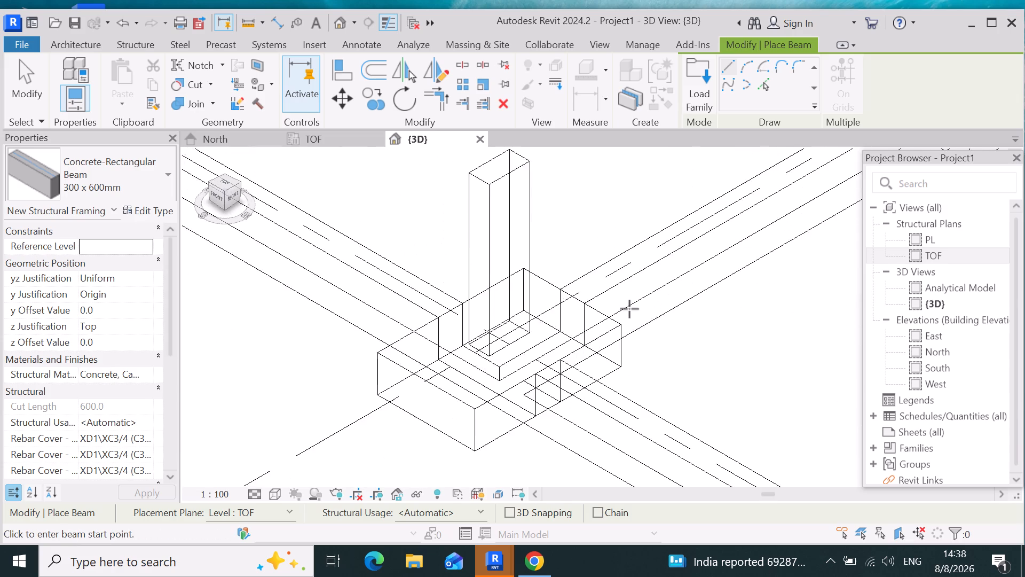
pyautogui.scroll(2, 629, 309)
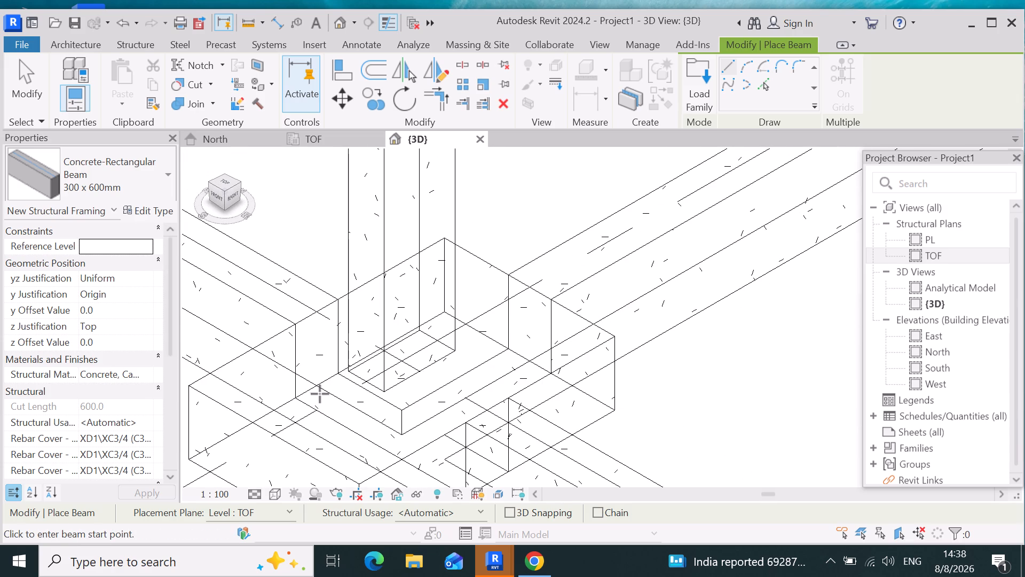
pyautogui.scroll(-18, 319, 392)
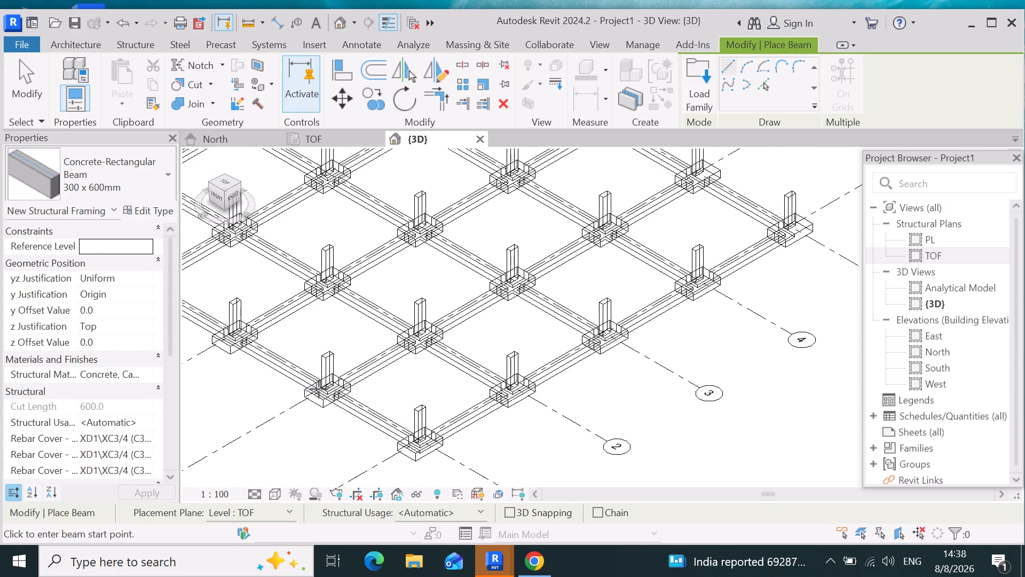
pyautogui.scroll(-4, 319, 389)
pyautogui.scroll(4, 302, 210)
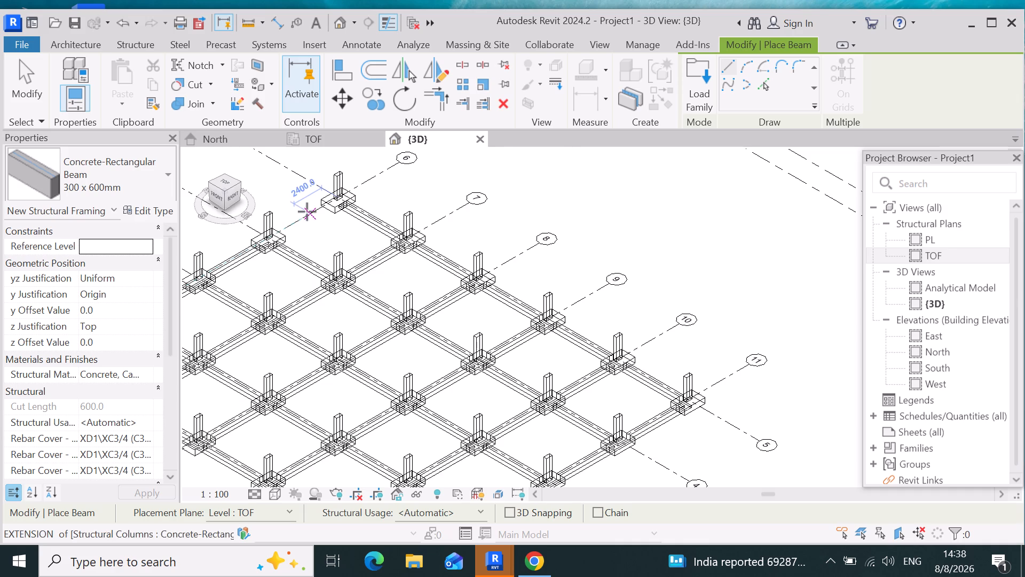
pyautogui.scroll(9, 307, 212)
pyautogui.scroll(-11, 470, 329)
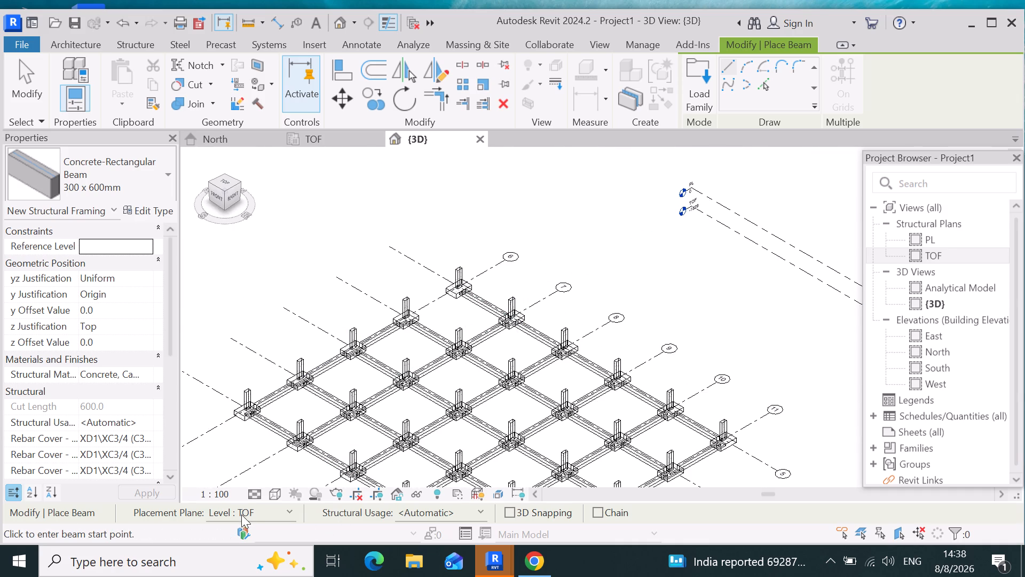
# Set the beam placement plane to Level : PL.
pyautogui.click(290, 505)
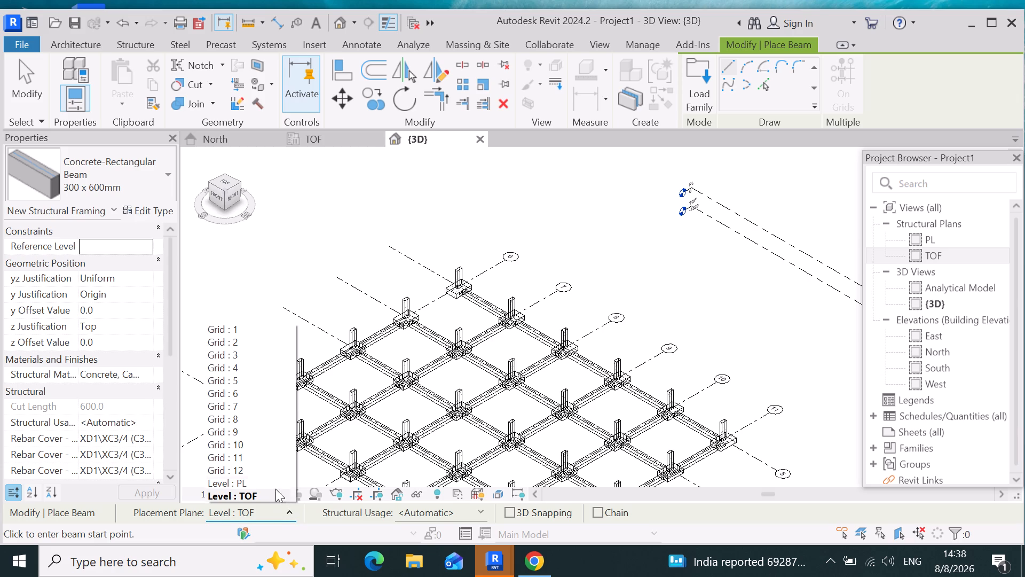
pyautogui.click(260, 484)
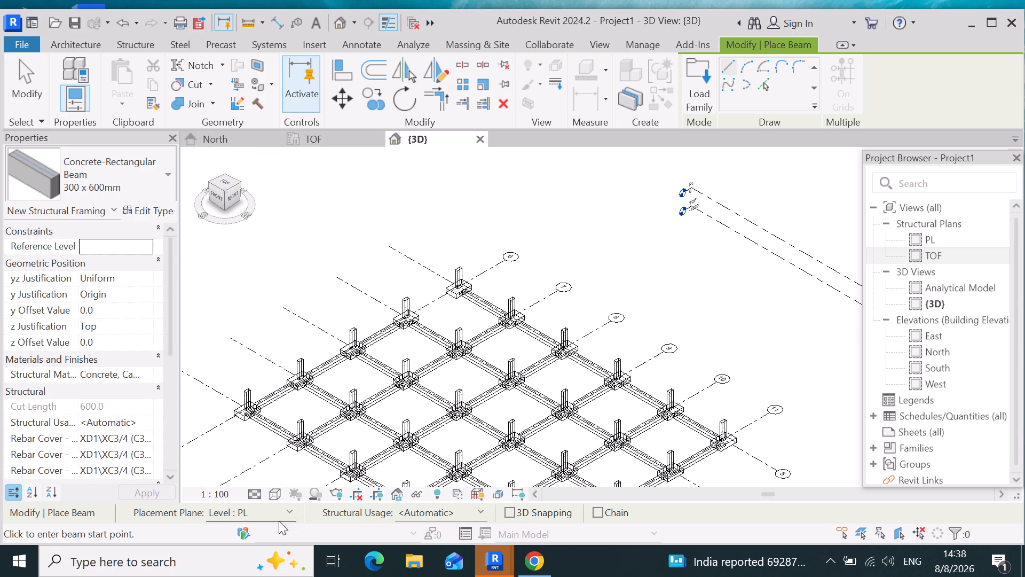
# Set the beam placement plane to Level : TOF and switch to the TOF structural plan.
pyautogui.click(291, 511)
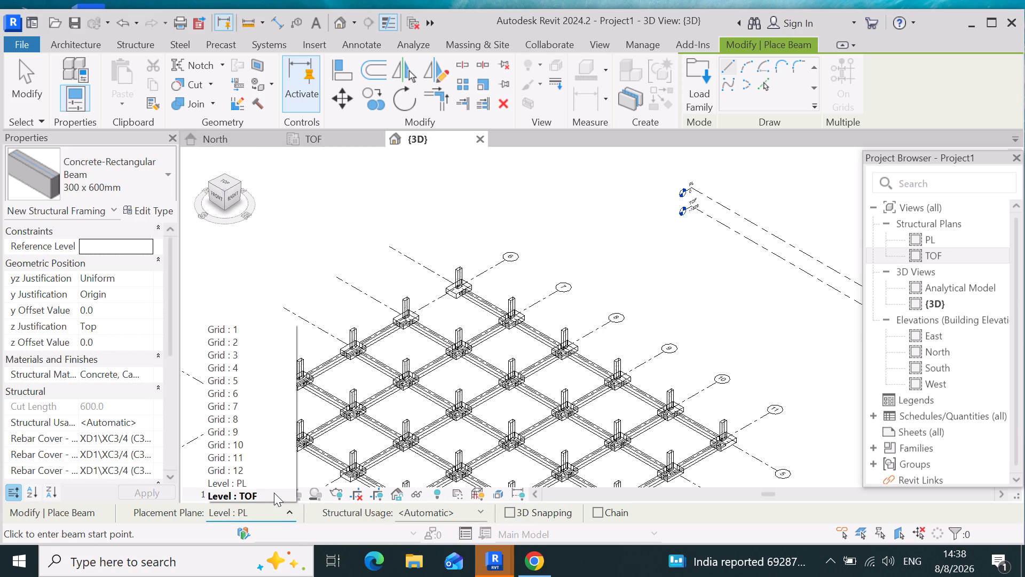
pyautogui.click(273, 493)
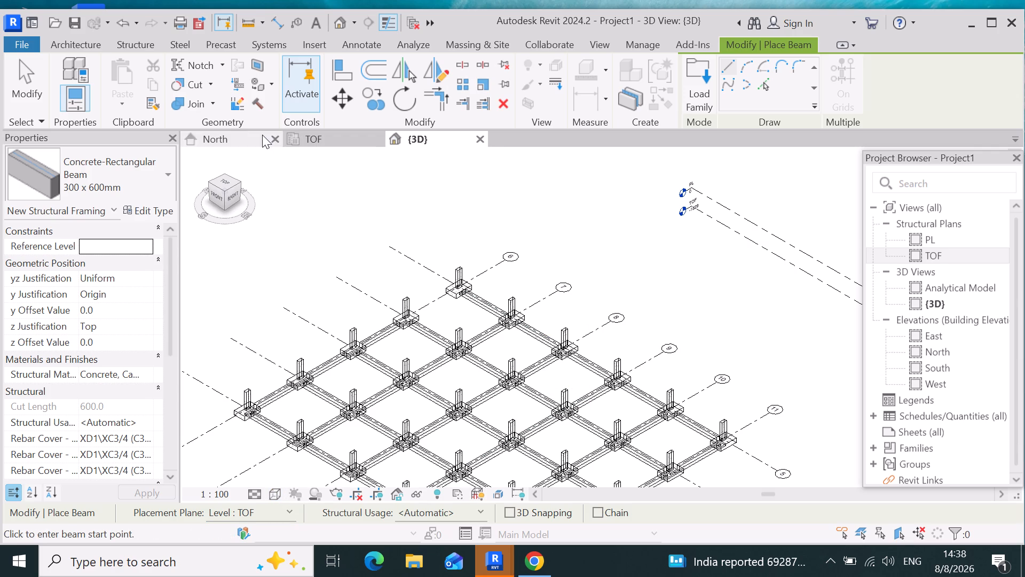
pyautogui.click(342, 144)
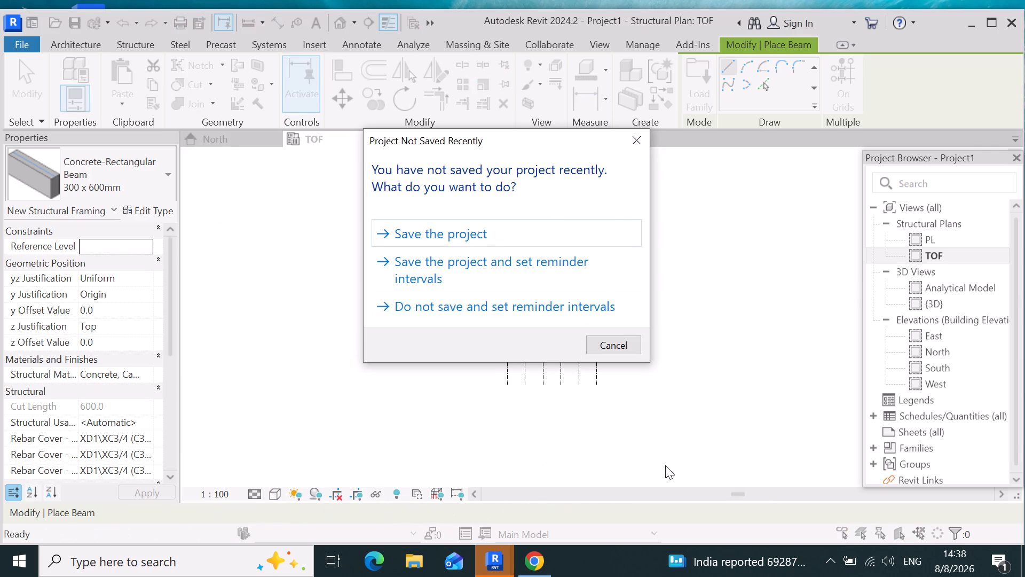
# Save the project in the Documents folder as a Revit project file named SIVA 333.
pyautogui.click(506, 241)
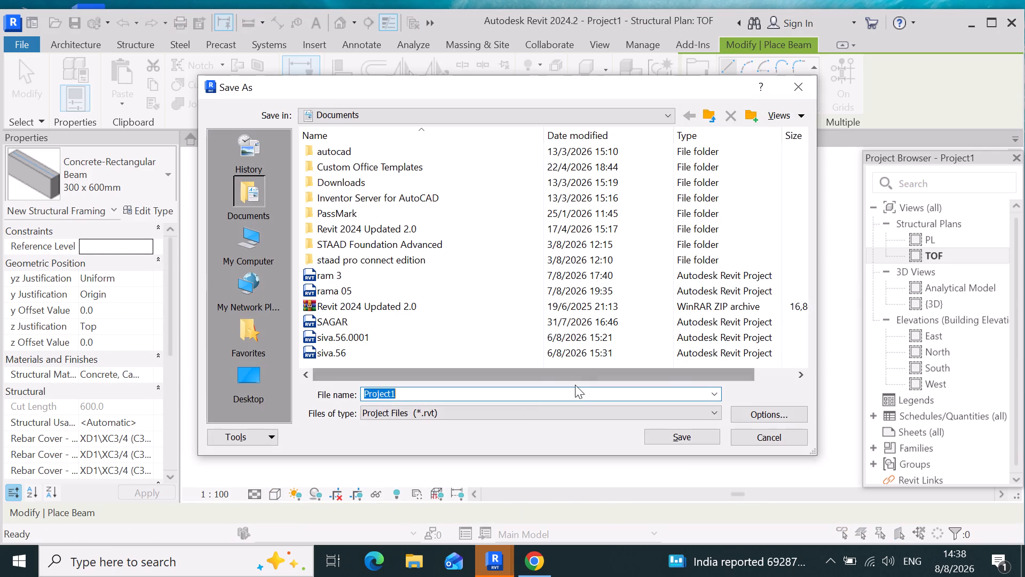
pyautogui.click(448, 392)
pyautogui.press('BackSpace')
pyautogui.press('BackSpace')
pyautogui.press('BackSpace')
pyautogui.press('BackSpace')
pyautogui.press('BackSpace')
pyautogui.press('BackSpace')
pyautogui.press('BackSpace')
pyautogui.press('BackSpace')
pyautogui.press('BackSpace')
pyautogui.press('BackSpace')
pyautogui.press('BackSpace')
pyautogui.press('BackSpace')
pyautogui.press('BackSpace')
pyautogui.press('BackSpace')
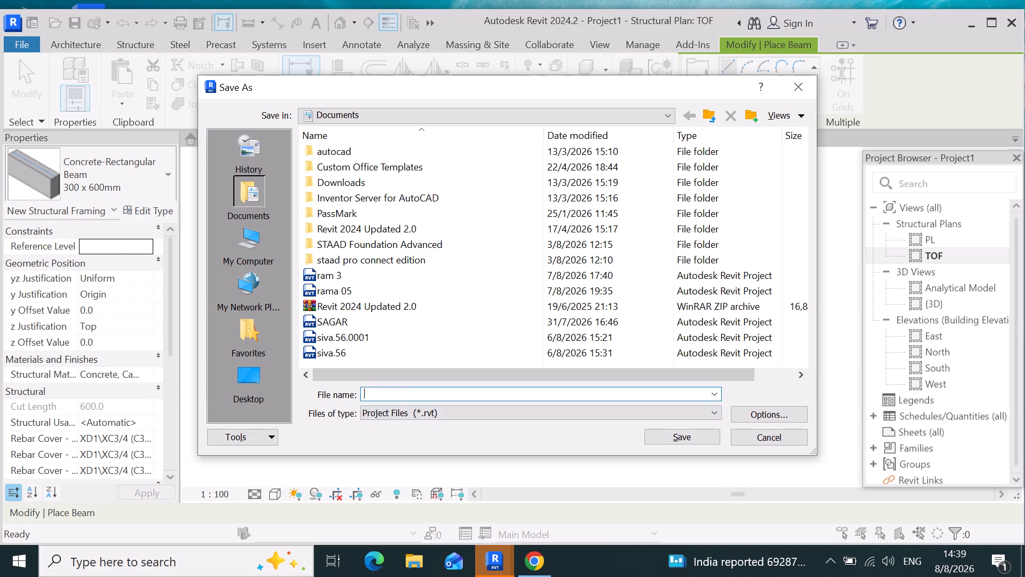
pyautogui.write('RAM')
pyautogui.press('BackSpace')
pyautogui.press('BackSpace')
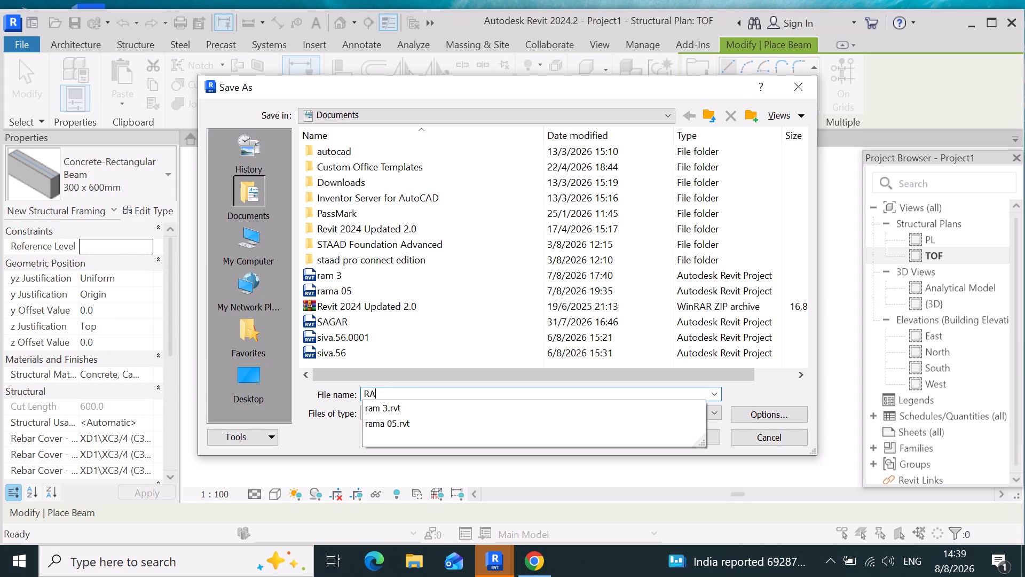
pyautogui.press('BackSpace')
pyautogui.press('BackSpace')
pyautogui.press('BackSpace')
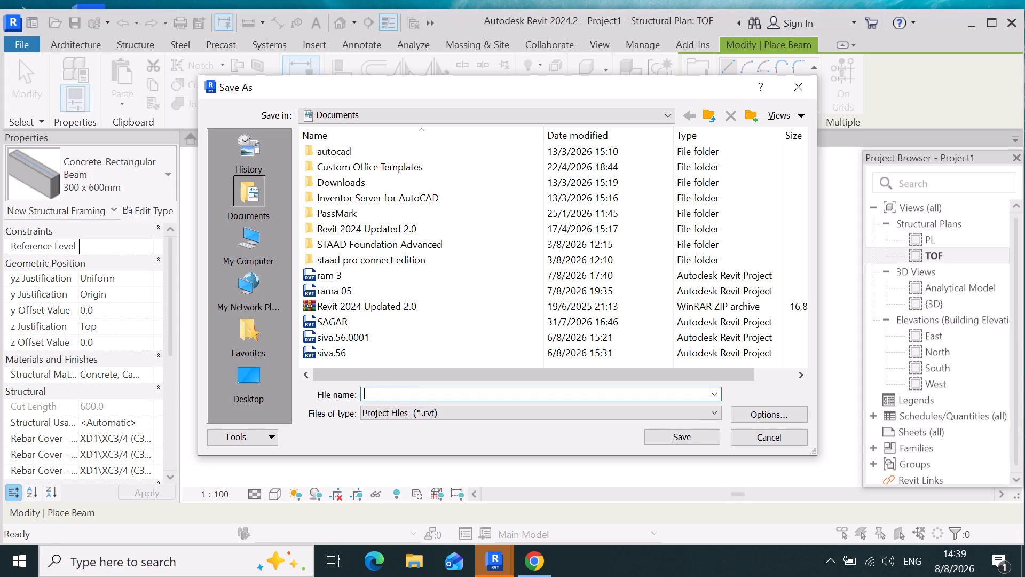
pyautogui.press('k')
pyautogui.press('BackSpace')
pyautogui.press('r')
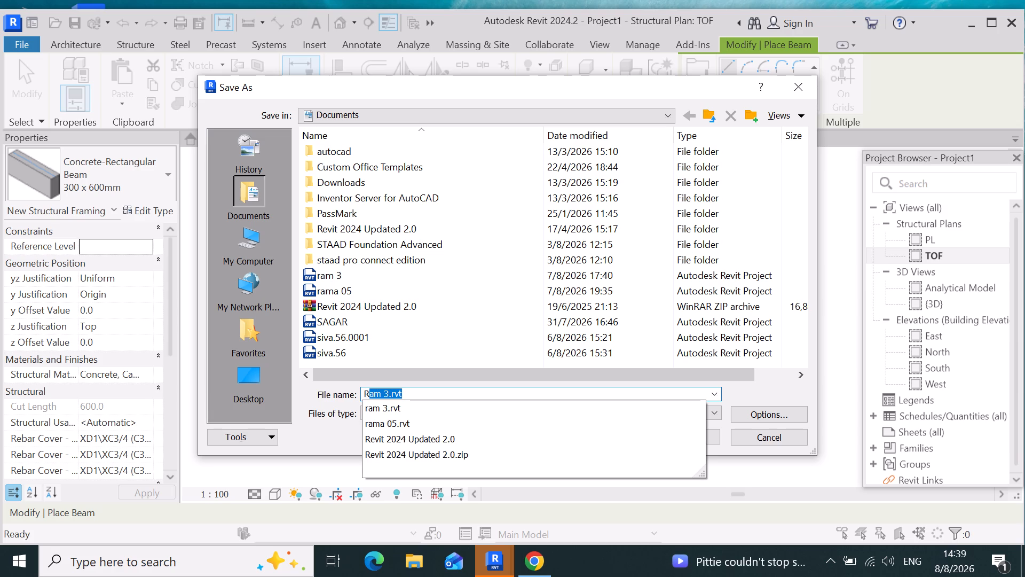
pyautogui.press('BackSpace')
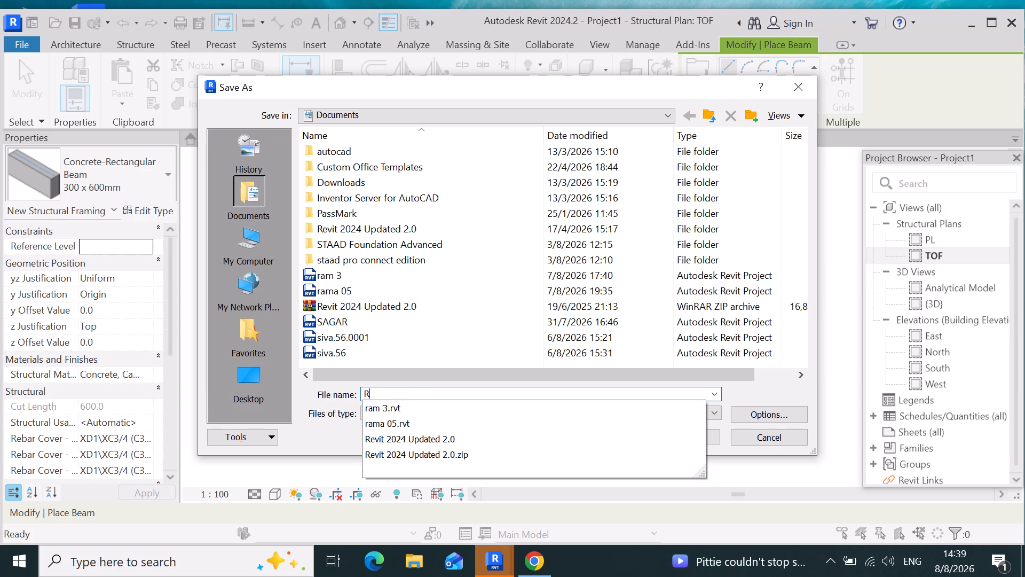
pyautogui.press('BackSpace')
pyautogui.press('c')
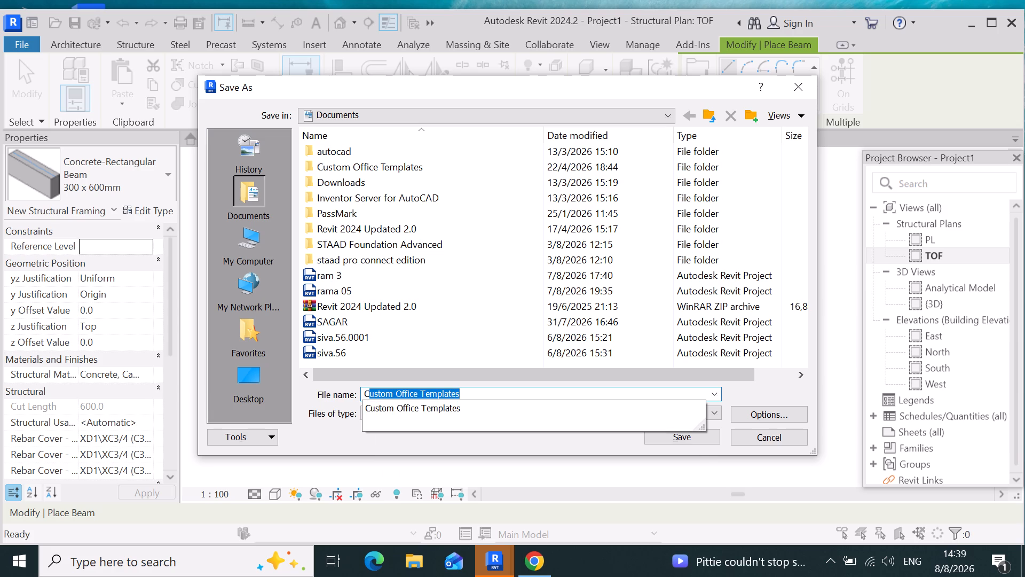
pyautogui.press('BackSpace')
pyautogui.press('BackSpace')
pyautogui.write('SIVA')
pyautogui.press('space')
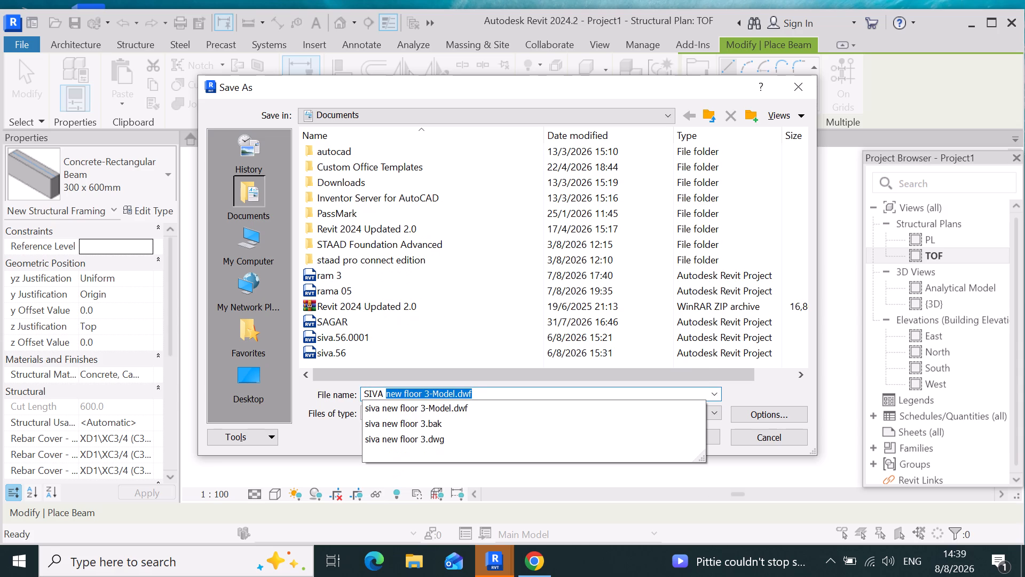
pyautogui.press('BackSpace')
pyautogui.press('BackSpace')
pyautogui.press('BackSpace')
pyautogui.press('BackSpace')
pyautogui.press('BackSpace')
pyautogui.press('BackSpace')
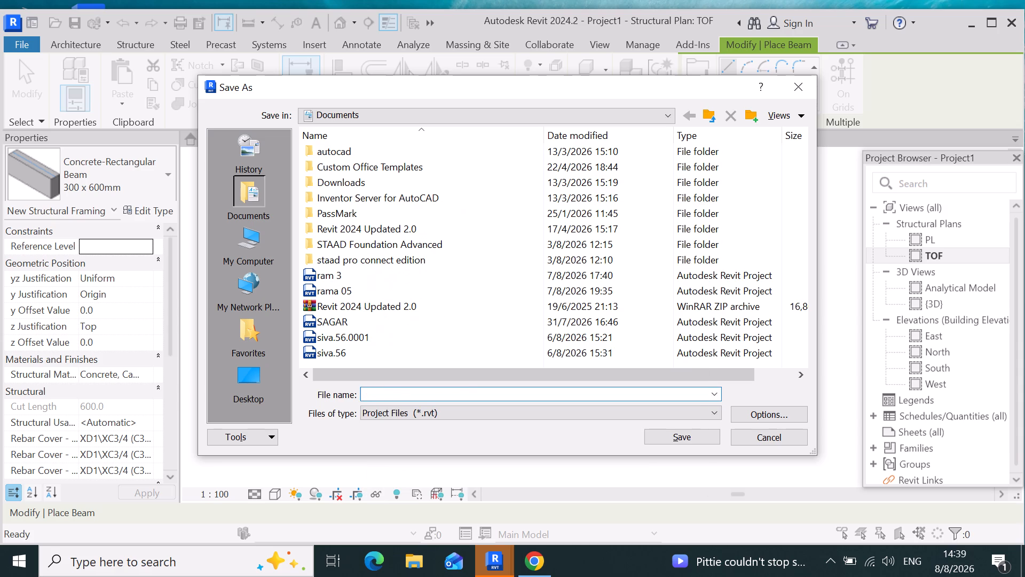
pyautogui.write('SHI')
pyautogui.write('VA')
pyautogui.press('space')
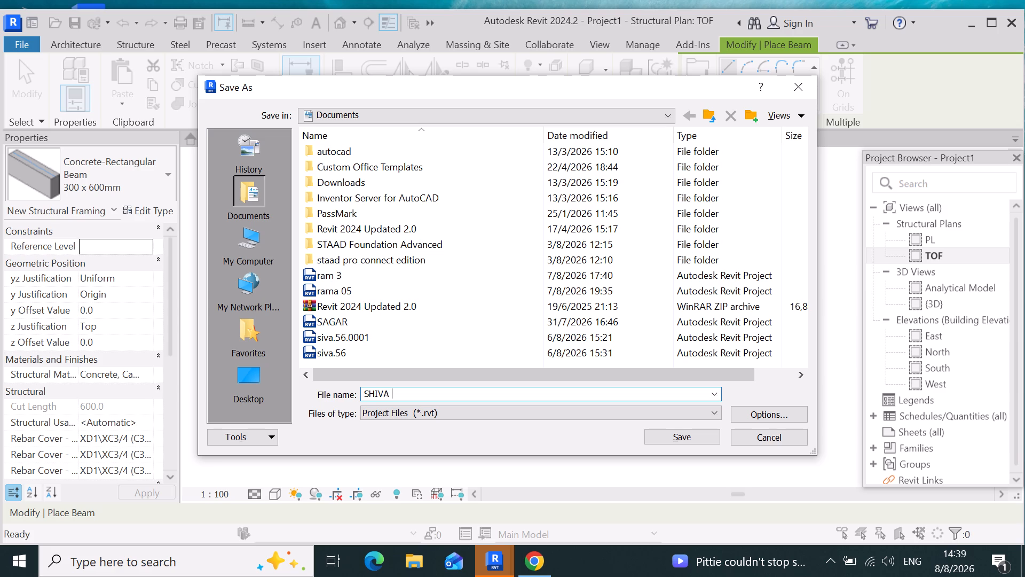
pyautogui.write('33')
pyautogui.press('BackSpace')
pyautogui.press('BackSpace')
pyautogui.press('BackSpace')
pyautogui.press('BackSpace')
pyautogui.press('BackSpace')
pyautogui.press('BackSpace')
pyautogui.press('BackSpace')
pyautogui.press('BackSpace')
pyautogui.press('BackSpace')
pyautogui.press('BackSpace')
pyautogui.press('BackSpace')
pyautogui.press('BackSpace')
pyautogui.press('BackSpace')
pyautogui.press('BackSpace')
pyautogui.write('SI')
pyautogui.write('VA')
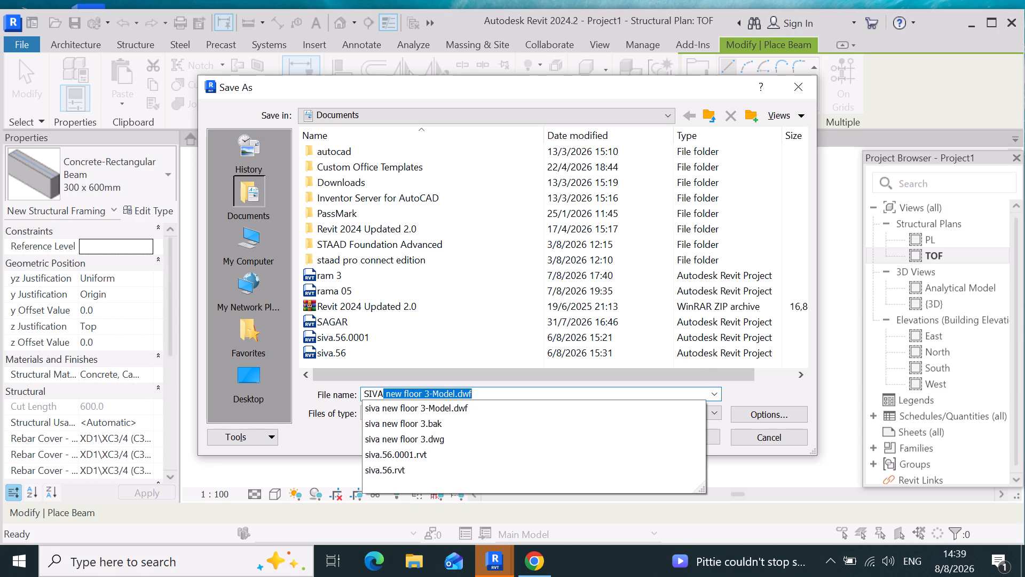
pyautogui.press('space')
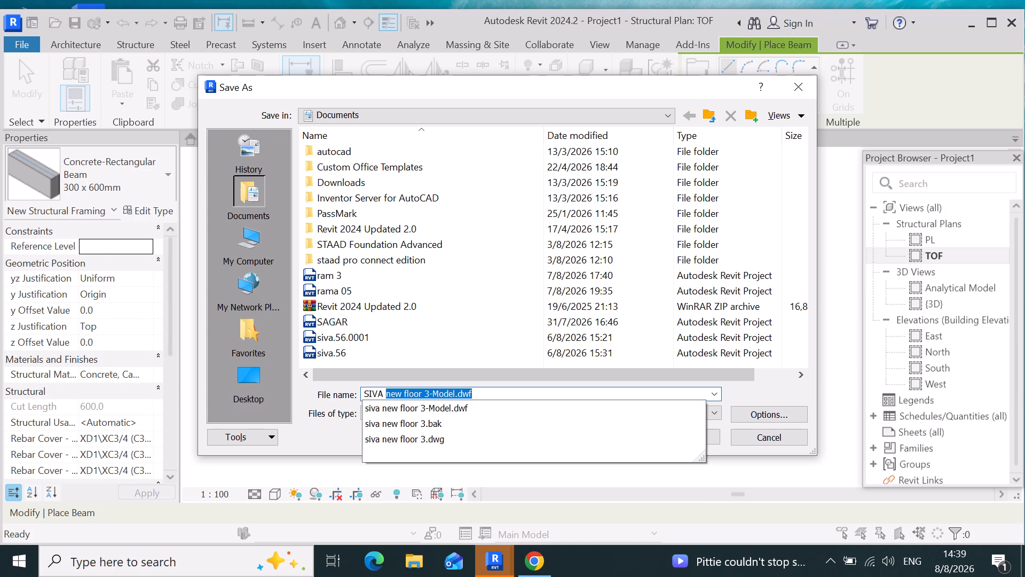
pyautogui.click(493, 396)
pyautogui.press('BackSpace')
pyautogui.press('BackSpace')
pyautogui.press('BackSpace')
pyautogui.press('BackSpace')
pyautogui.press('BackSpace')
pyautogui.press('BackSpace')
pyautogui.press('BackSpace')
pyautogui.press('BackSpace')
pyautogui.press('BackSpace')
pyautogui.press('BackSpace')
pyautogui.press('BackSpace')
pyautogui.press('BackSpace')
pyautogui.press('BackSpace')
pyautogui.press('BackSpace')
pyautogui.press('BackSpace')
pyautogui.press('BackSpace')
pyautogui.press('BackSpace')
pyautogui.press('BackSpace')
pyautogui.press('BackSpace')
pyautogui.press('BackSpace')
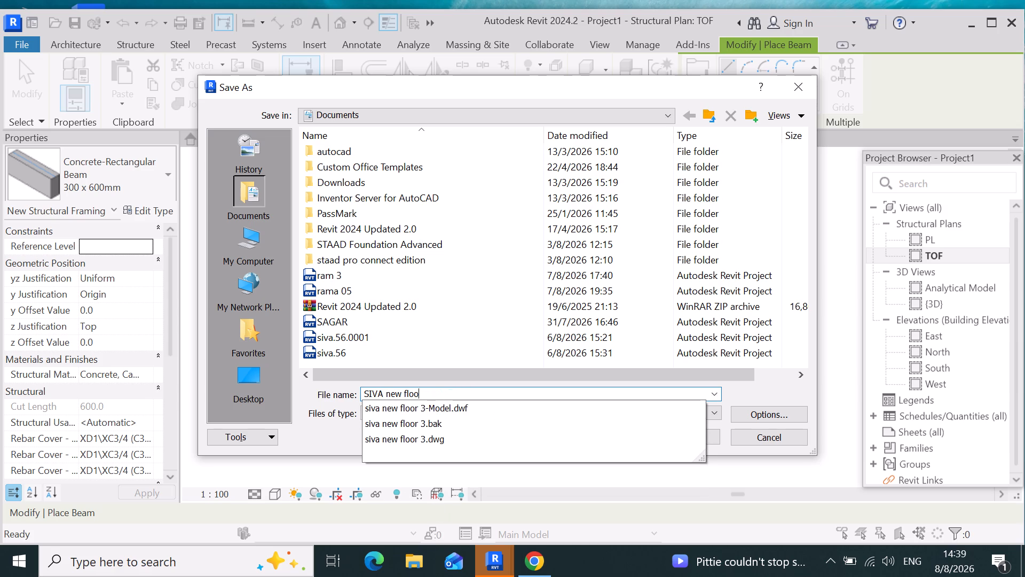
pyautogui.press('space')
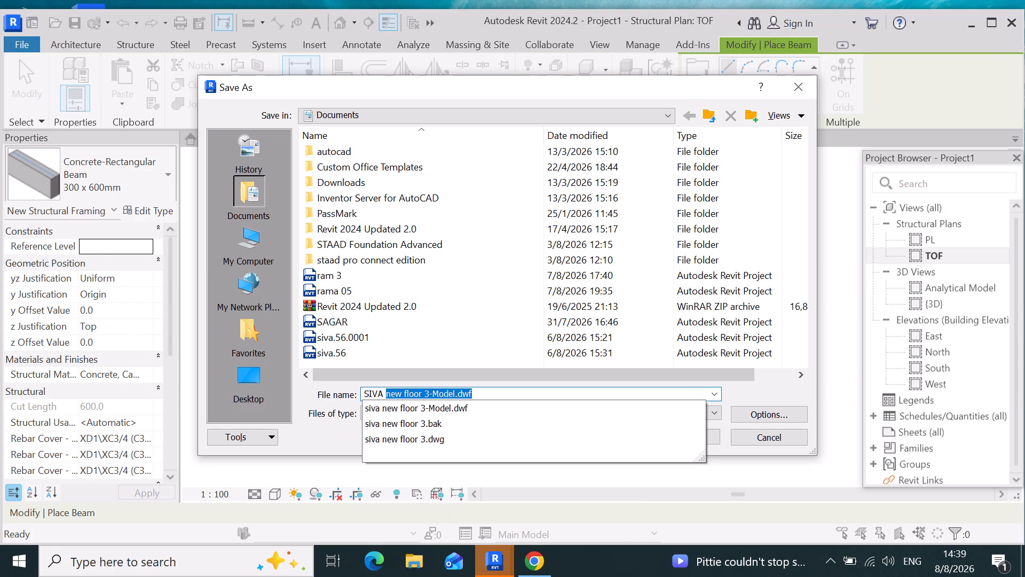
pyautogui.write('333')
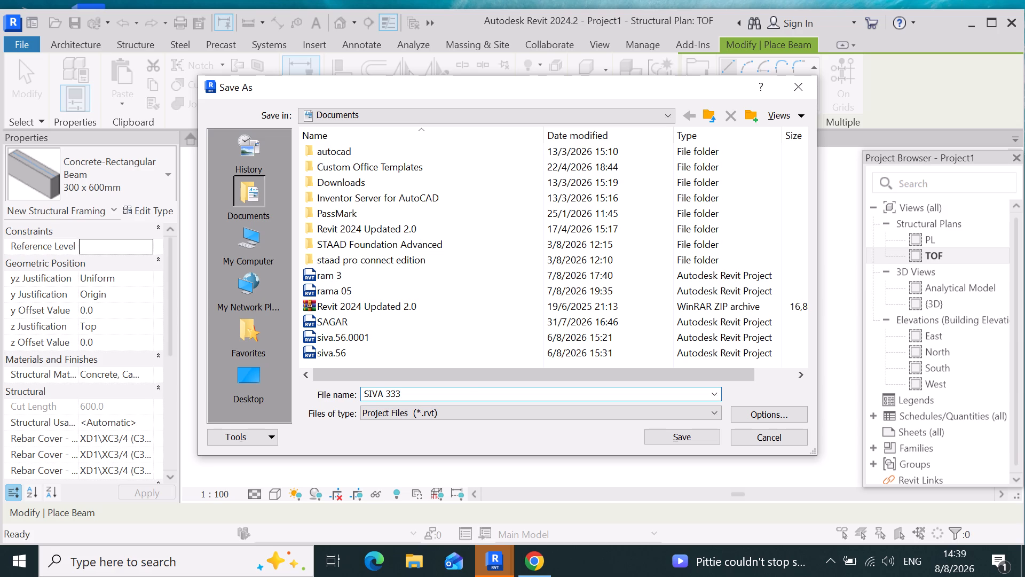
pyautogui.click(688, 435)
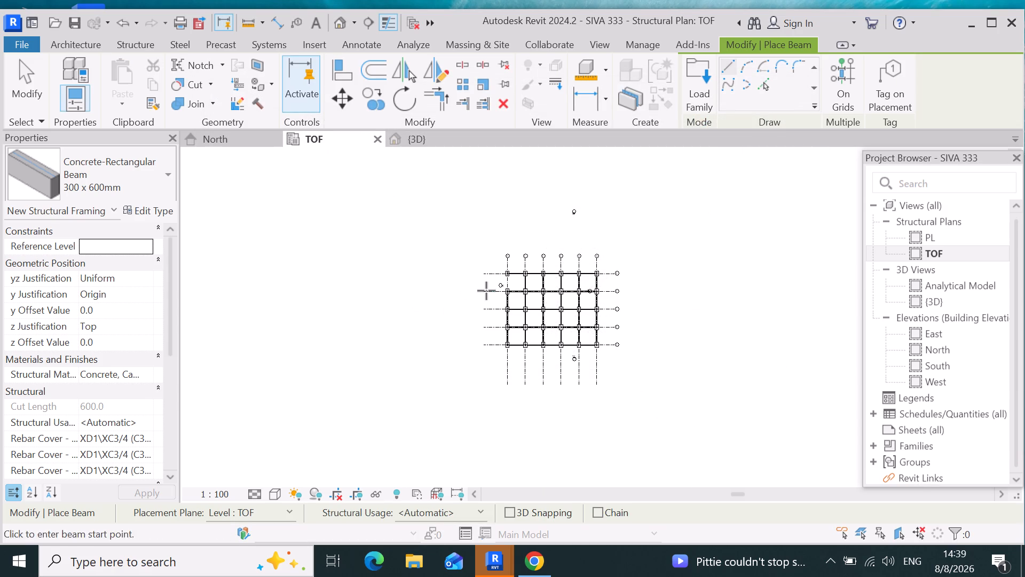
# Examine in the TOF structural plan how the beams meet the columns and footings at the grid intersections.
pyautogui.scroll(5, 508, 281)
pyautogui.scroll(5, 528, 392)
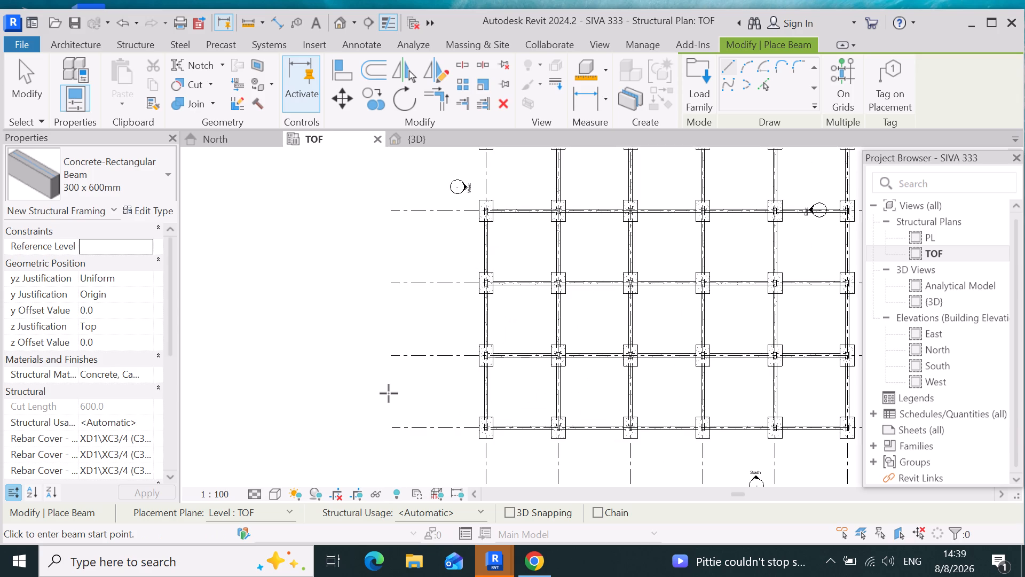
pyautogui.scroll(3, 494, 202)
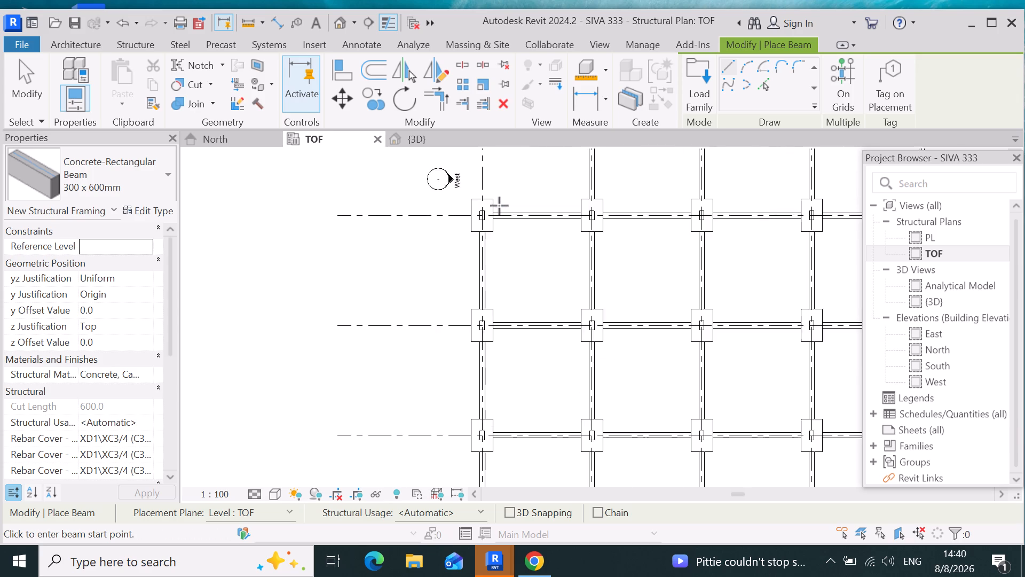
pyautogui.scroll(16, 501, 206)
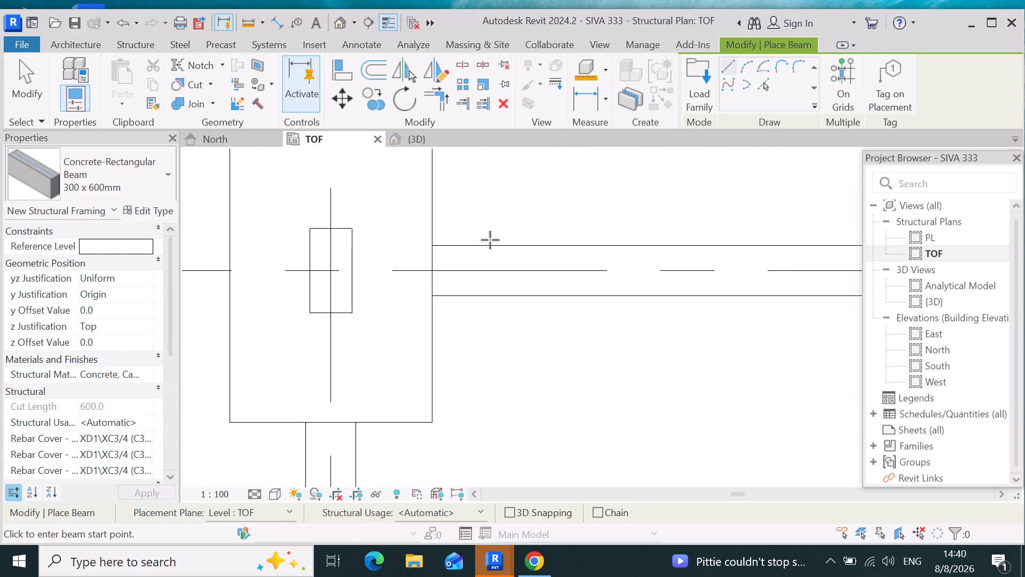
pyautogui.scroll(4, 482, 268)
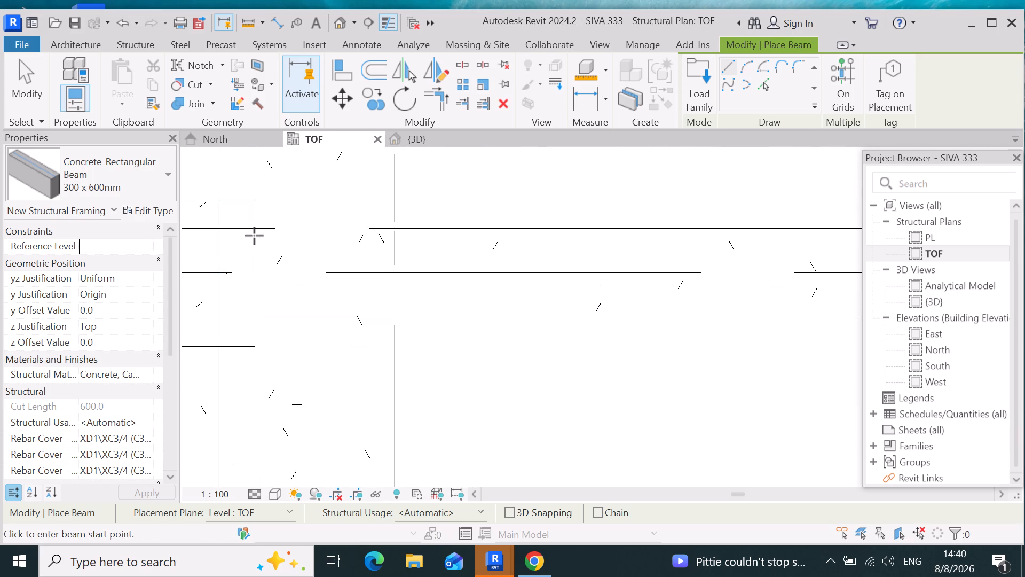
pyautogui.scroll(-10, 319, 328)
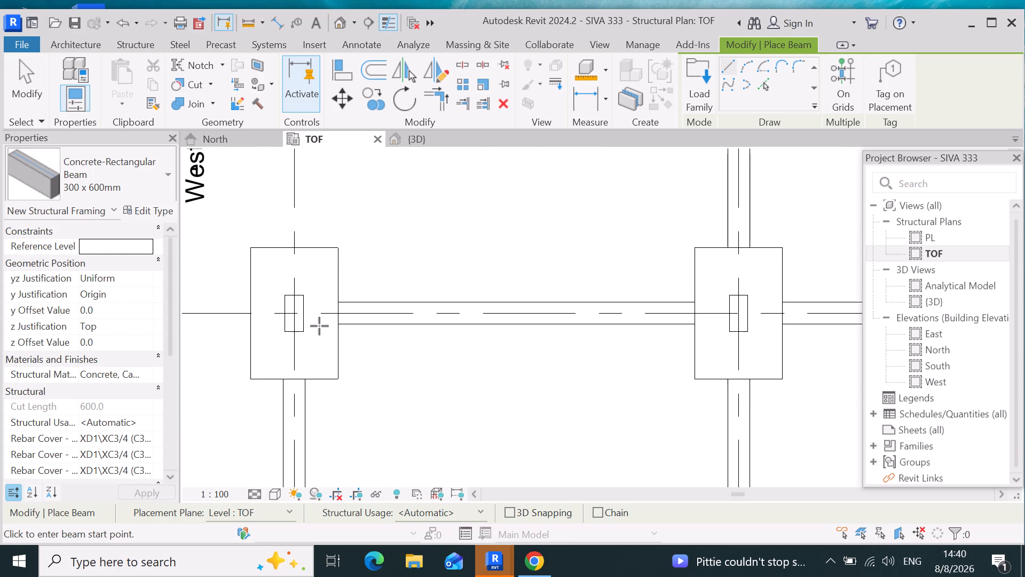
pyautogui.scroll(-15, 377, 380)
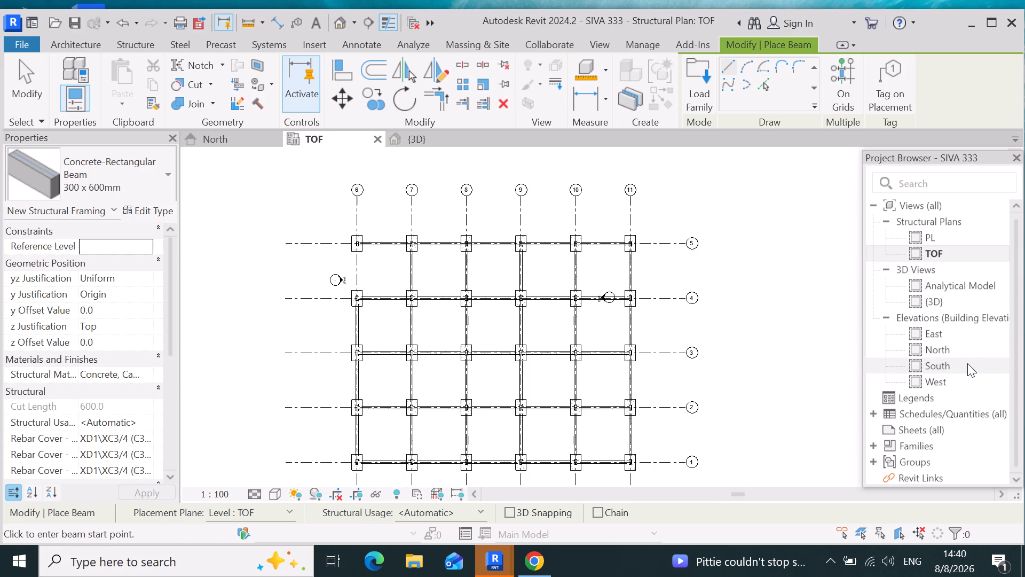
# Examine in the North elevation how the columns, footings and beams sit against the PL and TOF levels along the grids.
pyautogui.doubleClick(962, 347)
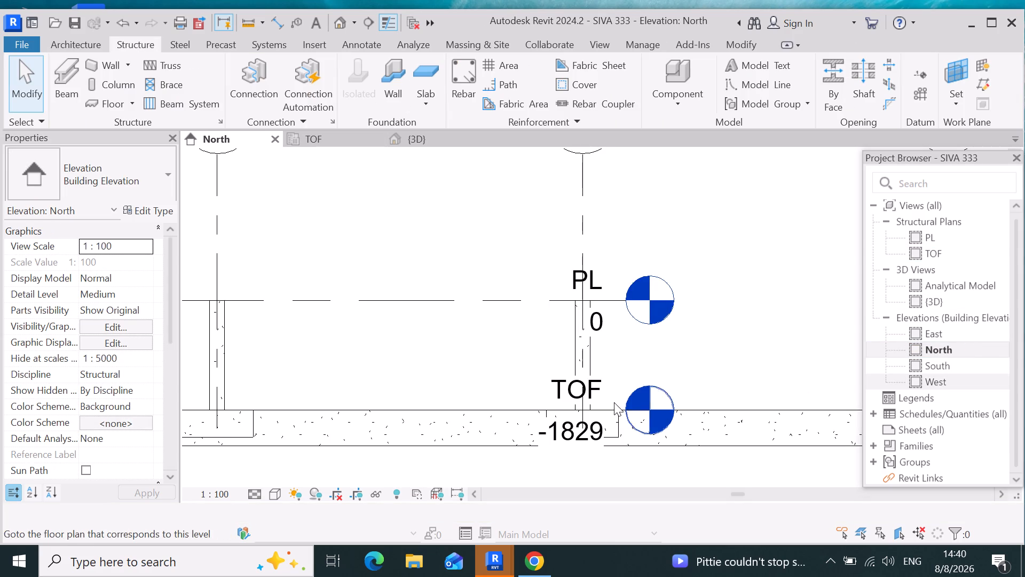
pyautogui.scroll(-11, 611, 388)
pyautogui.scroll(4, 441, 425)
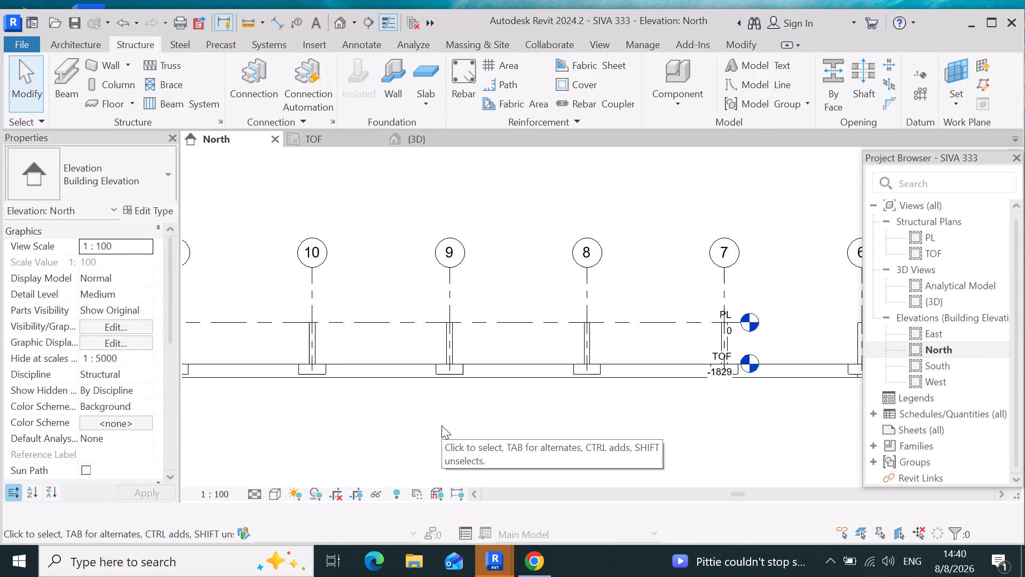
pyautogui.scroll(10, 423, 392)
pyautogui.scroll(-16, 504, 458)
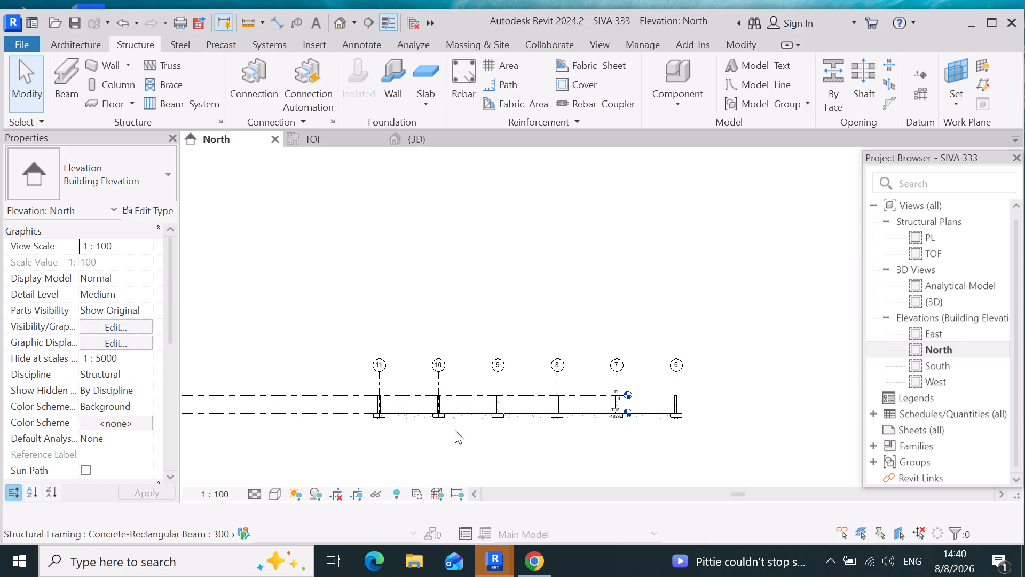
pyautogui.scroll(-5, 639, 378)
pyautogui.scroll(5, 616, 416)
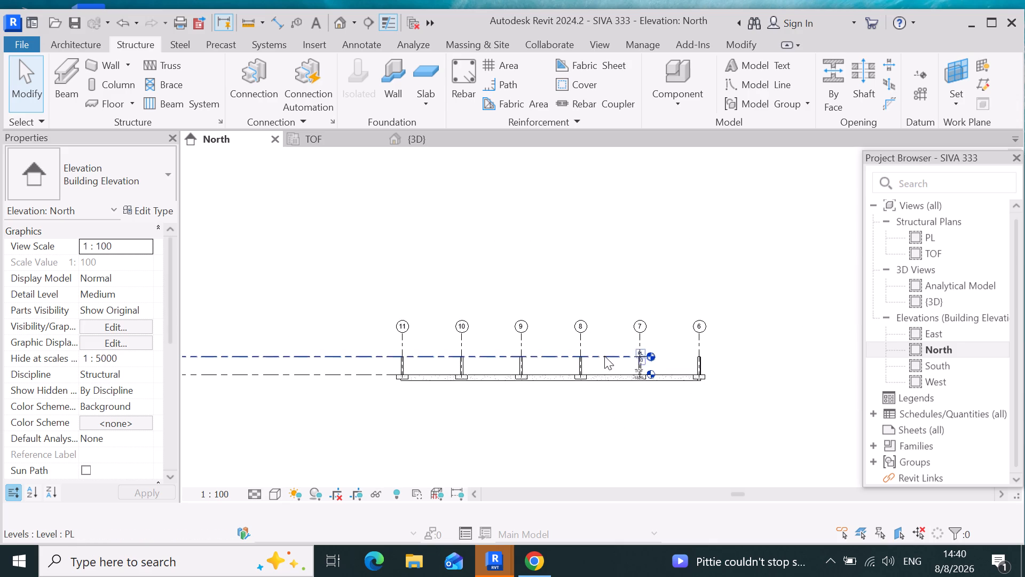
pyautogui.scroll(13, 605, 353)
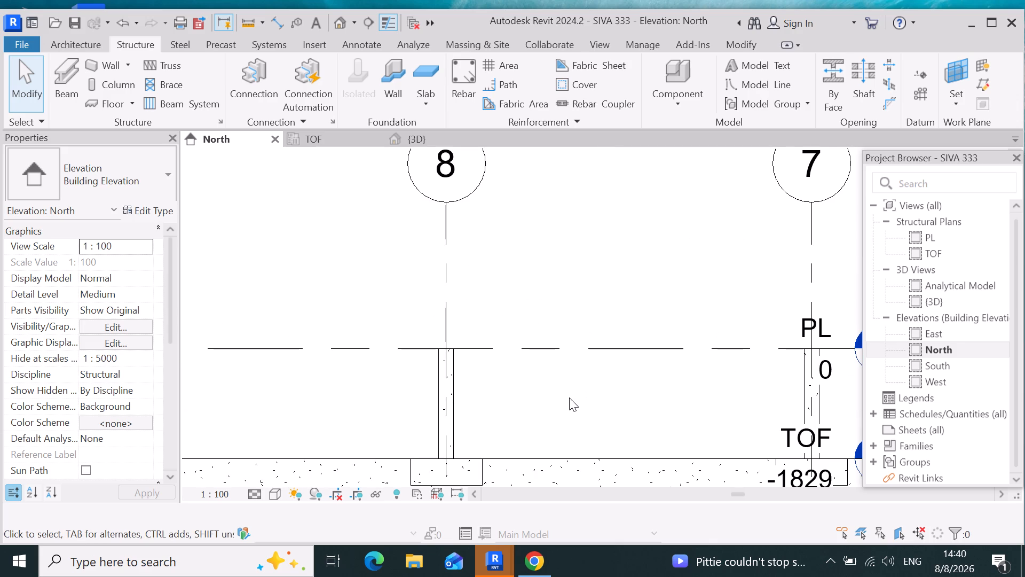
pyautogui.scroll(-10, 558, 369)
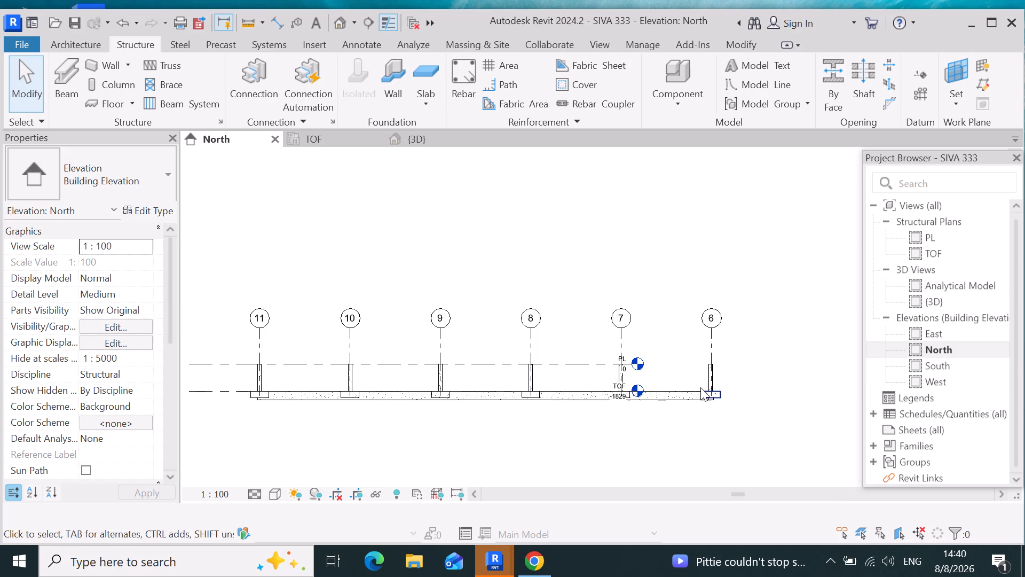
pyautogui.scroll(4, 730, 406)
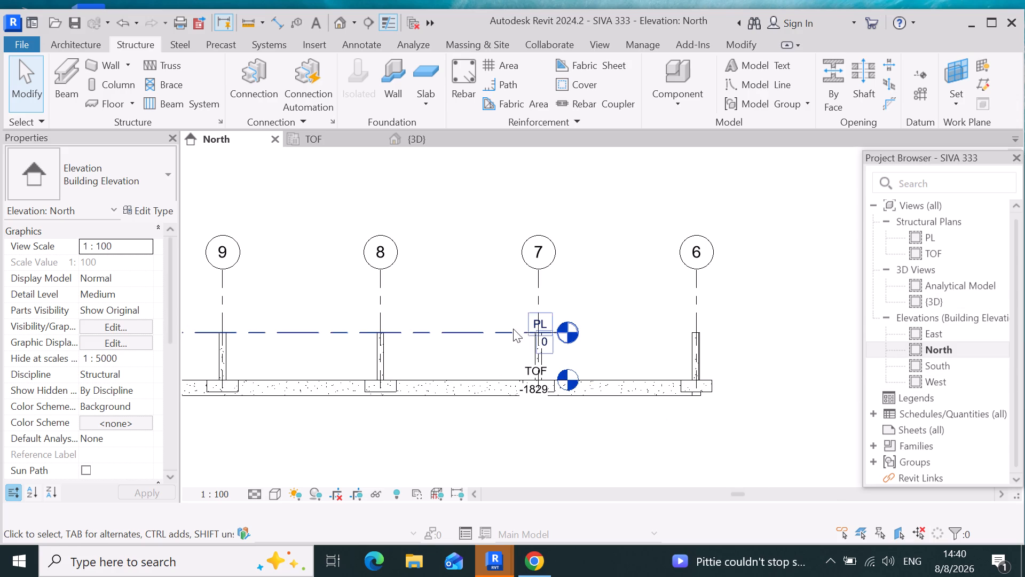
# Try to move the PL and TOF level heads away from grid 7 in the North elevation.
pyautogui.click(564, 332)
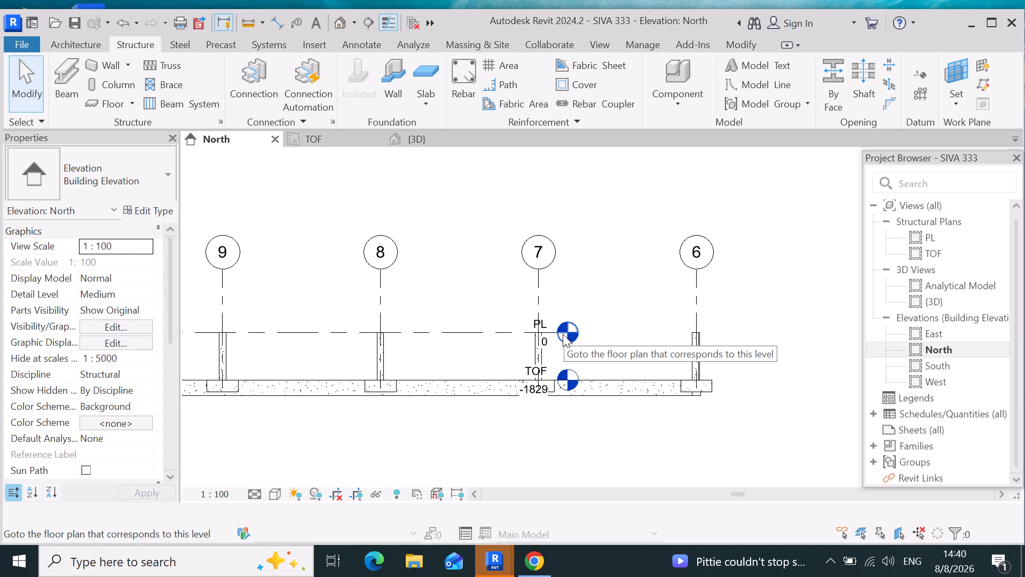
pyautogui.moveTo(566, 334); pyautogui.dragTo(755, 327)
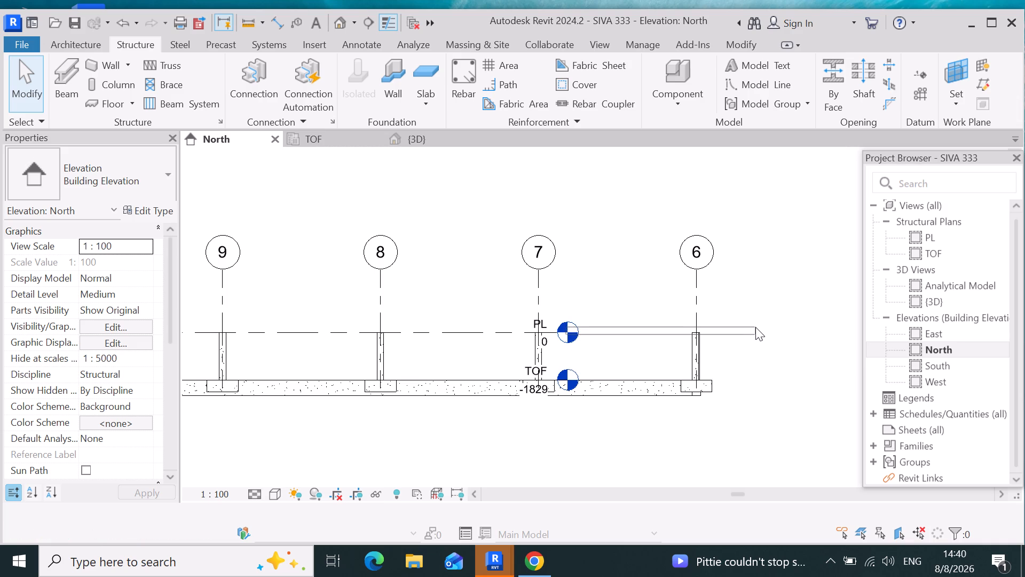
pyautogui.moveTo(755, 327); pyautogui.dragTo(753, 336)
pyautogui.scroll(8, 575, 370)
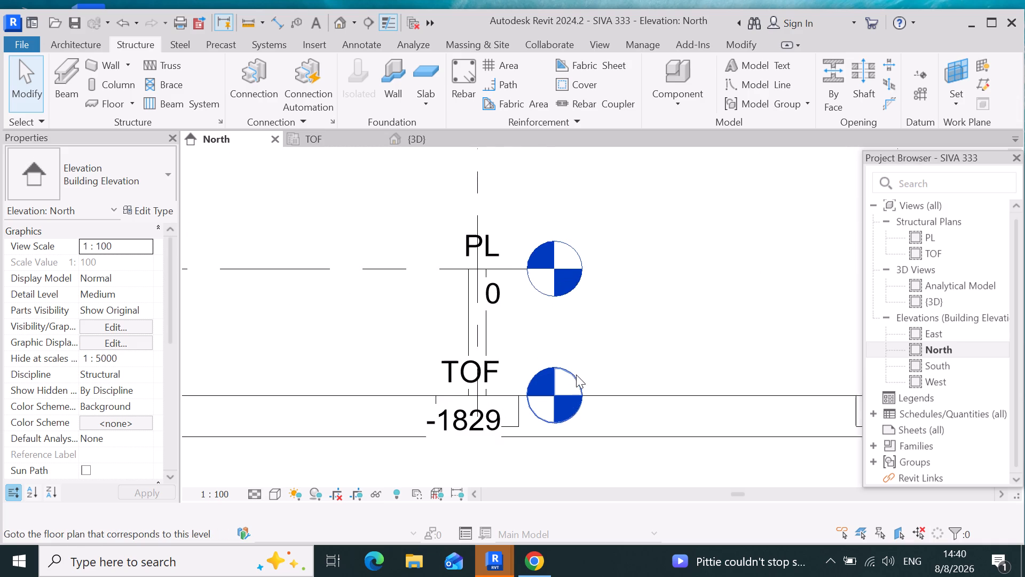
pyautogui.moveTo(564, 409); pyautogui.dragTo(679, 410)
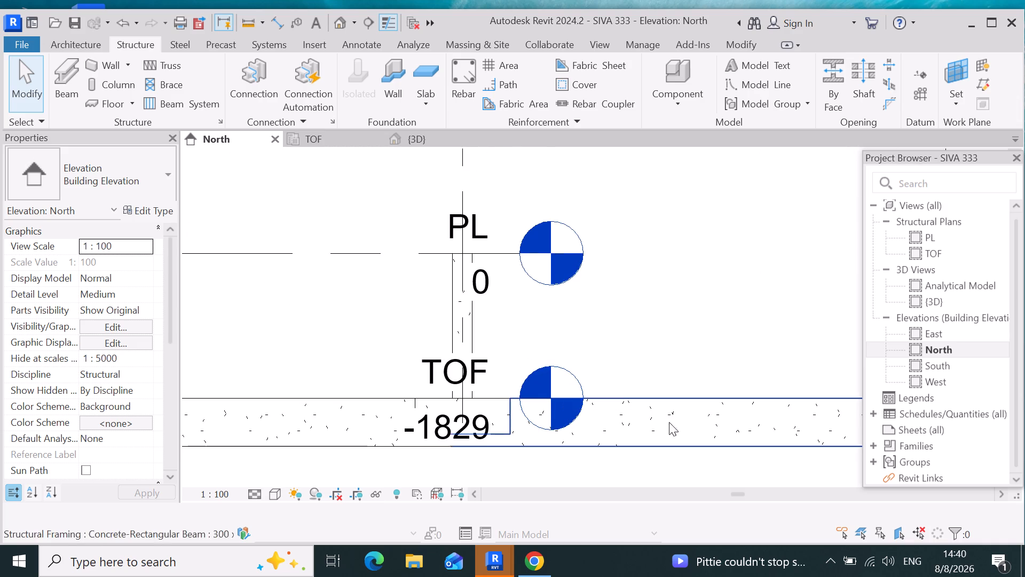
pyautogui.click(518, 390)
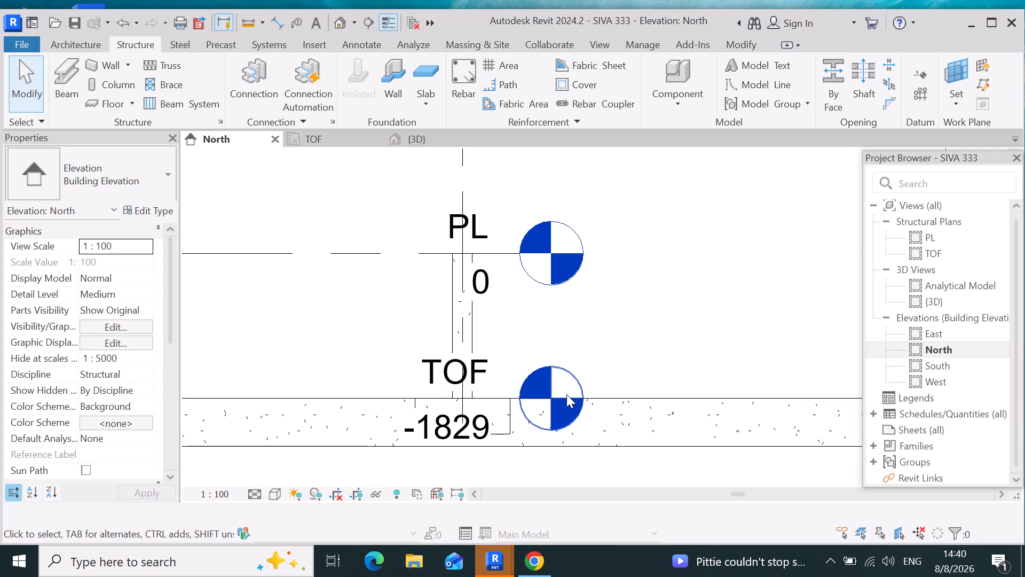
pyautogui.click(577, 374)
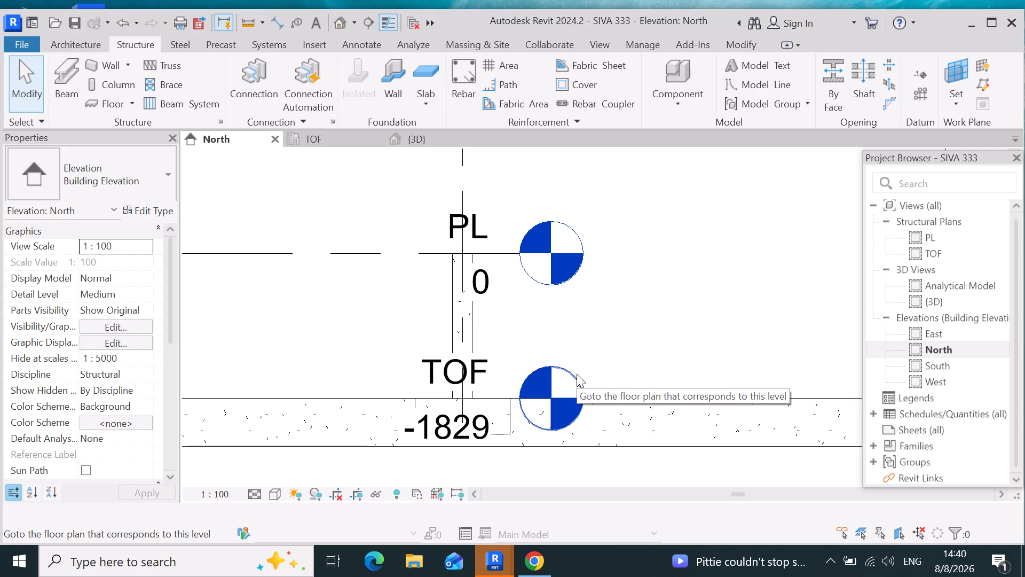
# Extend the PL level line so its head sits beyond grid 6 in the North elevation, moving the level to elevation 271.
pyautogui.scroll(-11, 577, 374)
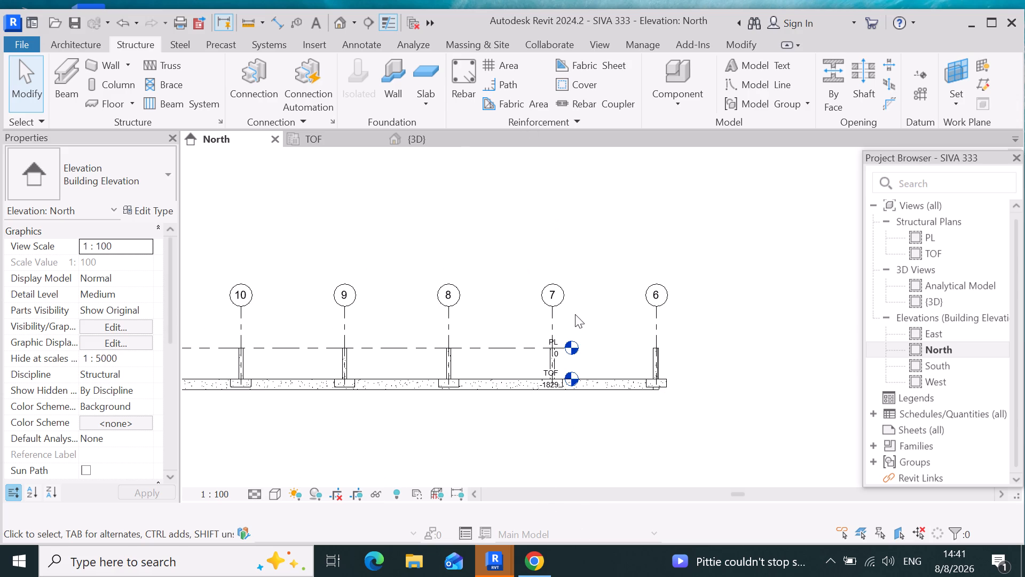
pyautogui.click(578, 347)
pyautogui.click(483, 348)
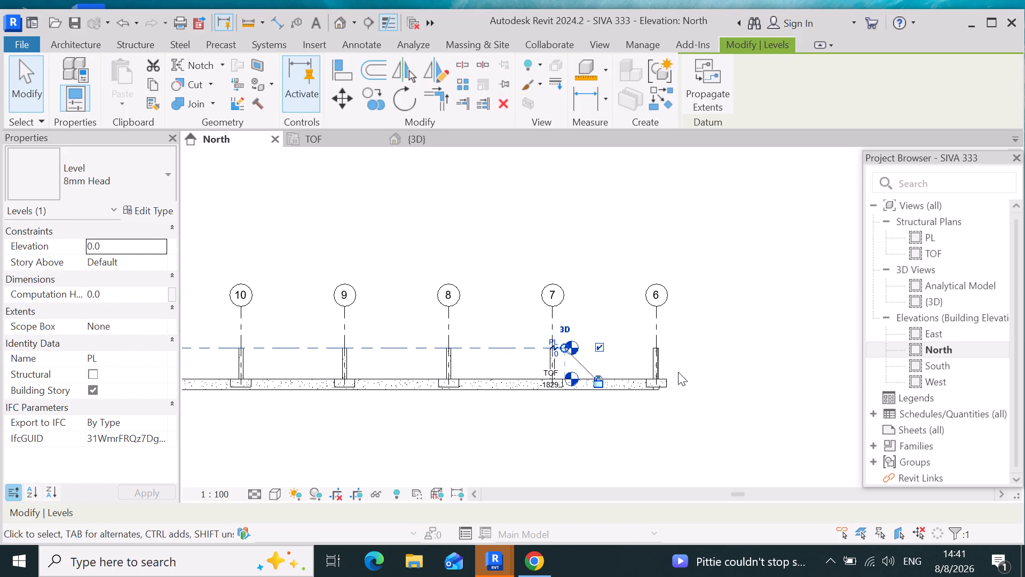
pyautogui.moveTo(577, 350); pyautogui.dragTo(603, 350)
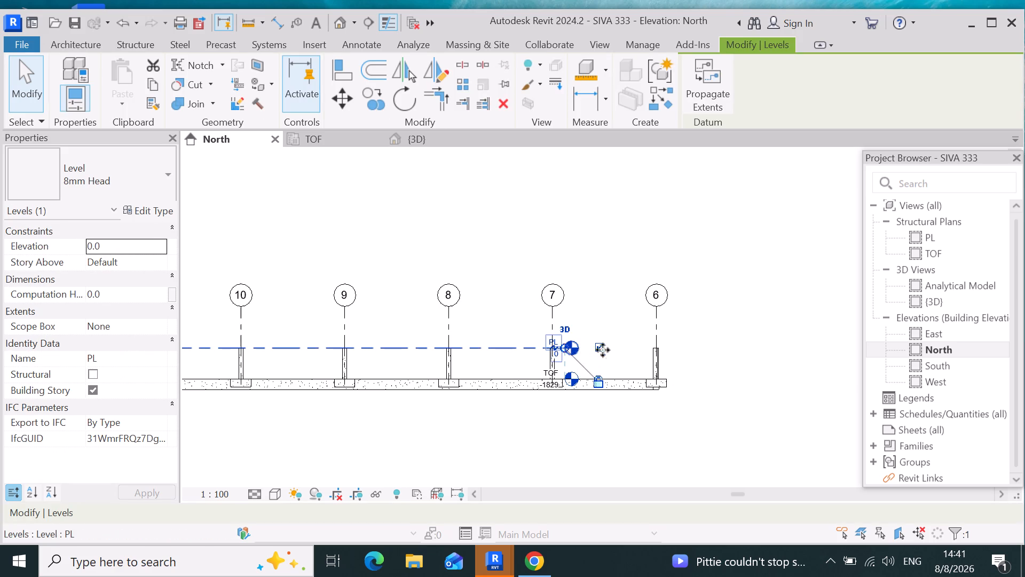
pyautogui.moveTo(603, 350); pyautogui.dragTo(710, 345)
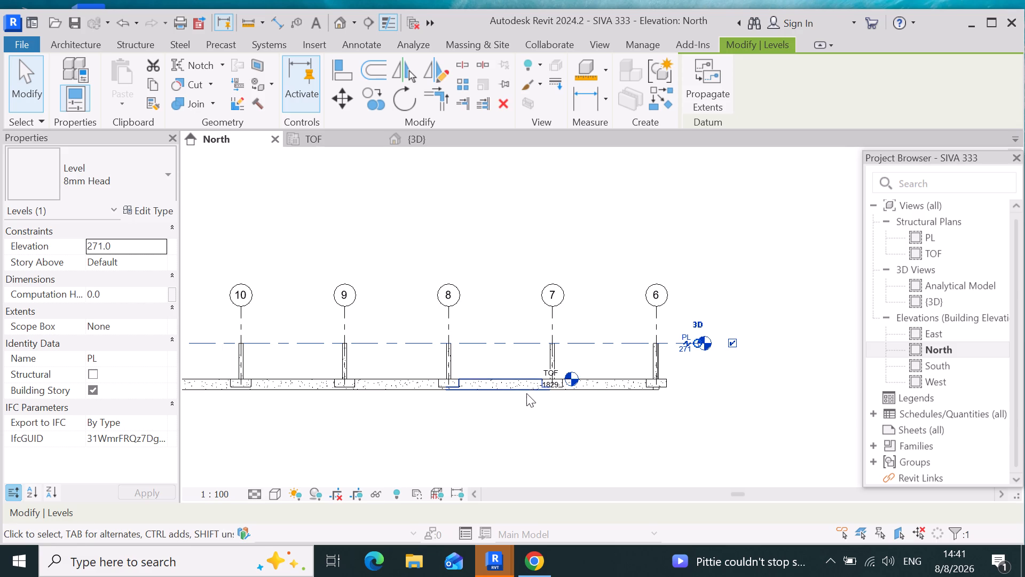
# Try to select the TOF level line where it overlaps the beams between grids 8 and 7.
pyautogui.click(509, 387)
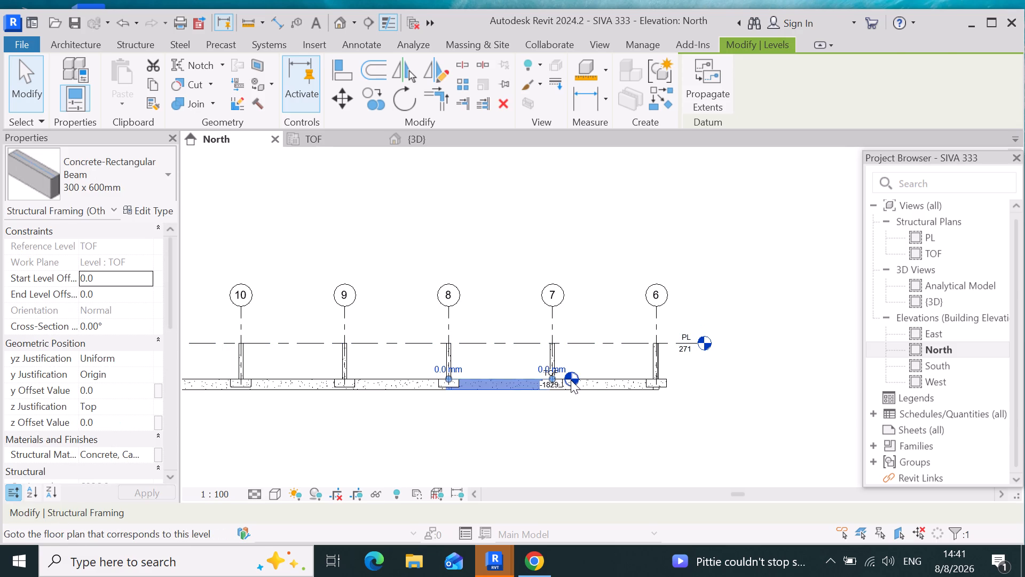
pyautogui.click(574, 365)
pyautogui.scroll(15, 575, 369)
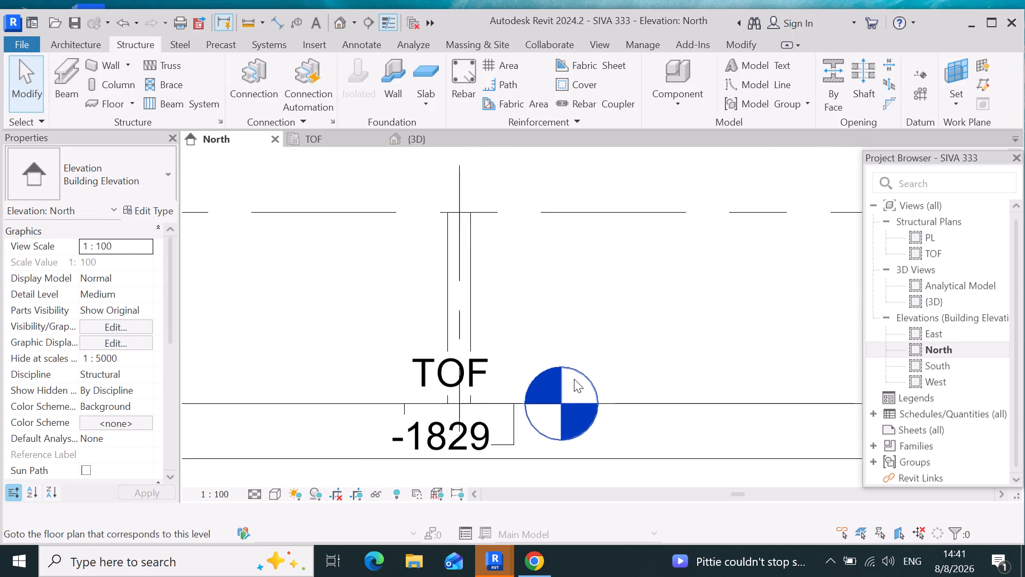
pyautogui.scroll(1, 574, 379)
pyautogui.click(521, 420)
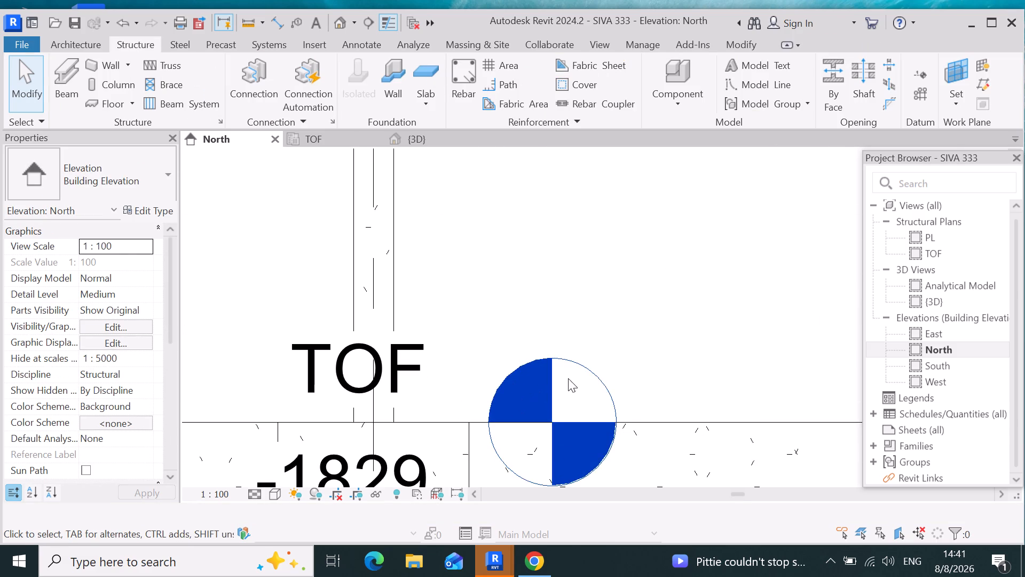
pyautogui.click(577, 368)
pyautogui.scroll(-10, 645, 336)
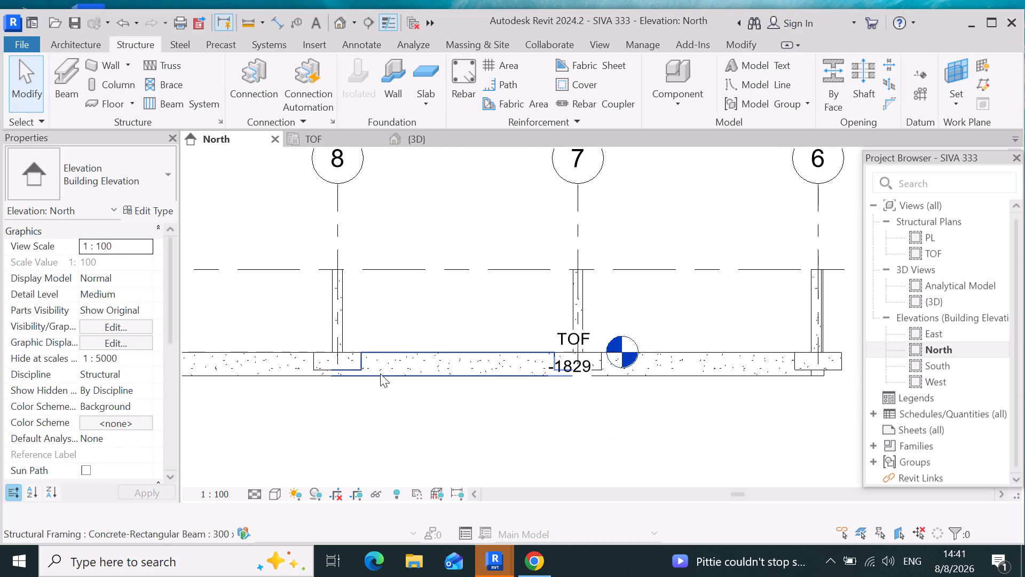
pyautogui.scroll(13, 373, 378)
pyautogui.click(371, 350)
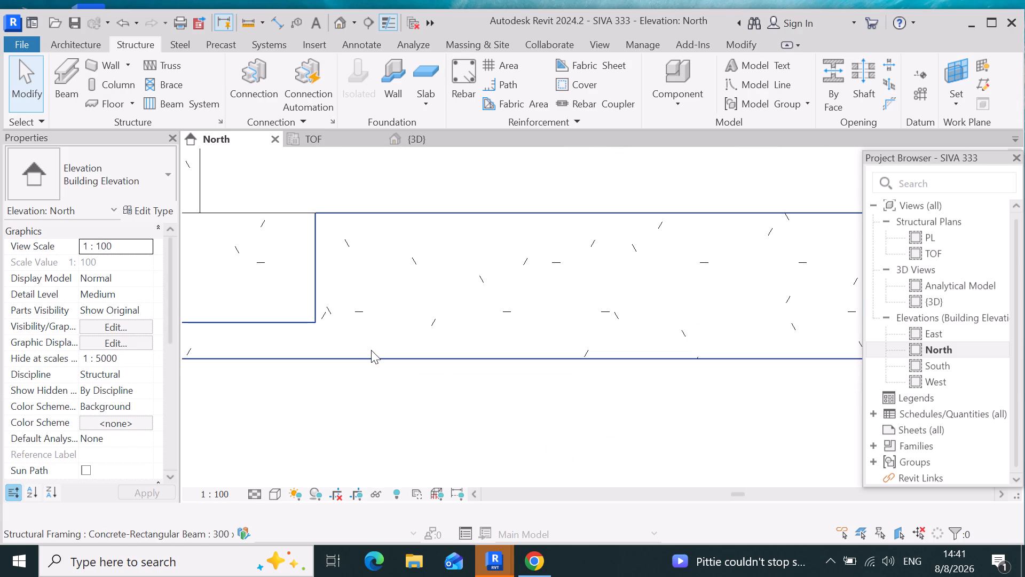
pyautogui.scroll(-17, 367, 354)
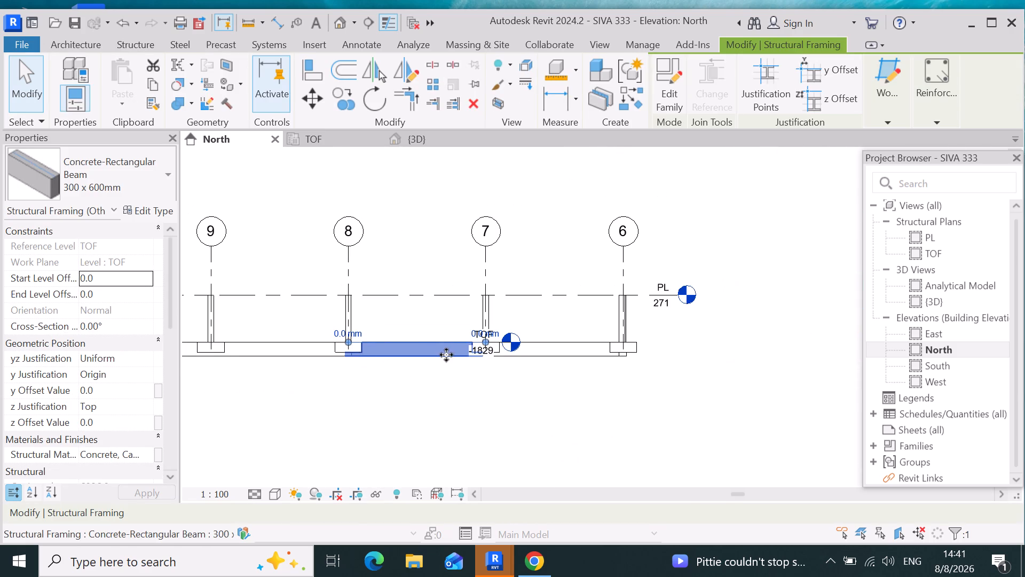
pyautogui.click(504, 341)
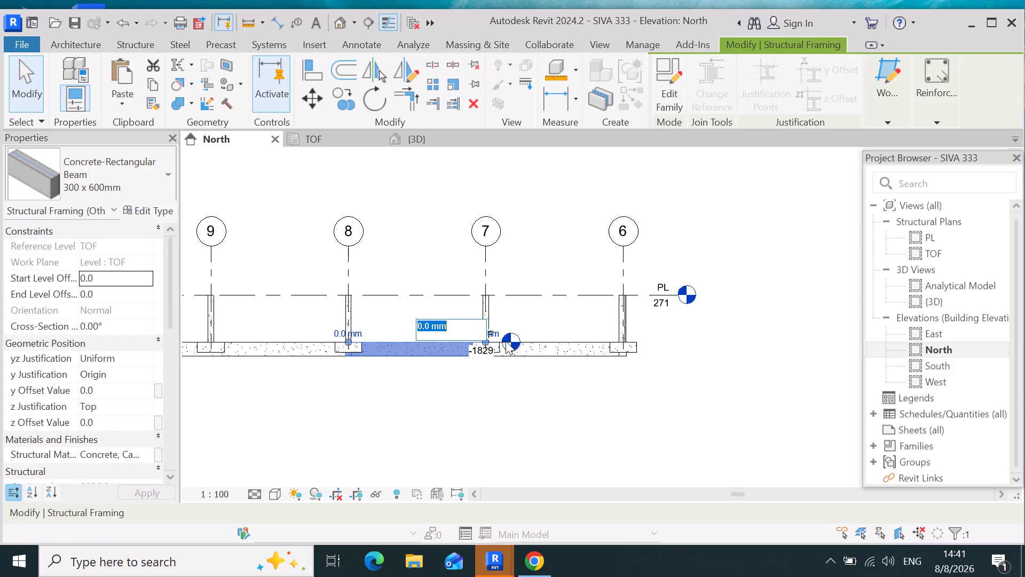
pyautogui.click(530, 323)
# Examine the TOF level head at grid 7 and the junction of beam, footing and column at grid 6.
pyautogui.scroll(8, 510, 358)
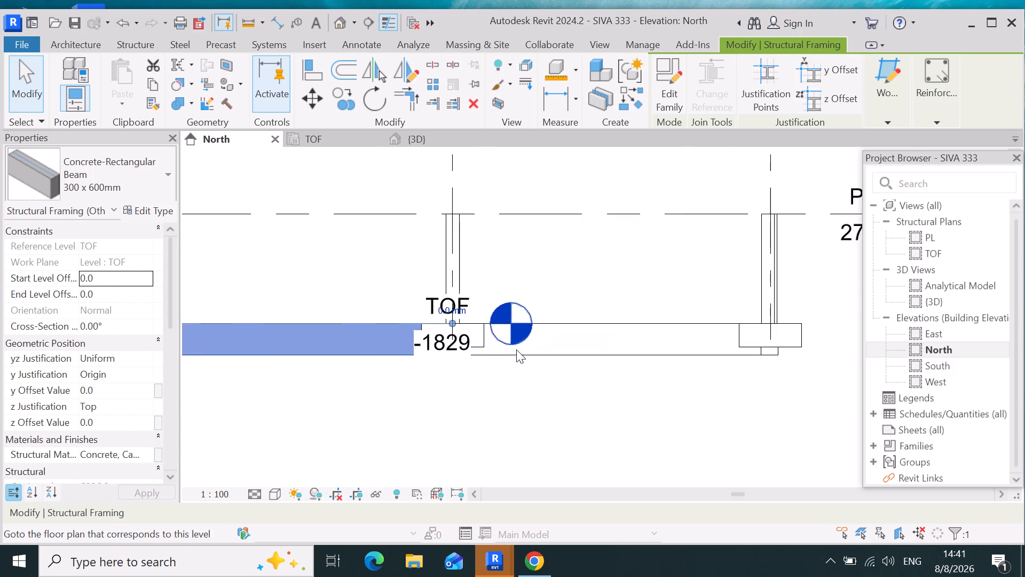
pyautogui.scroll(10, 516, 349)
pyautogui.scroll(-11, 392, 352)
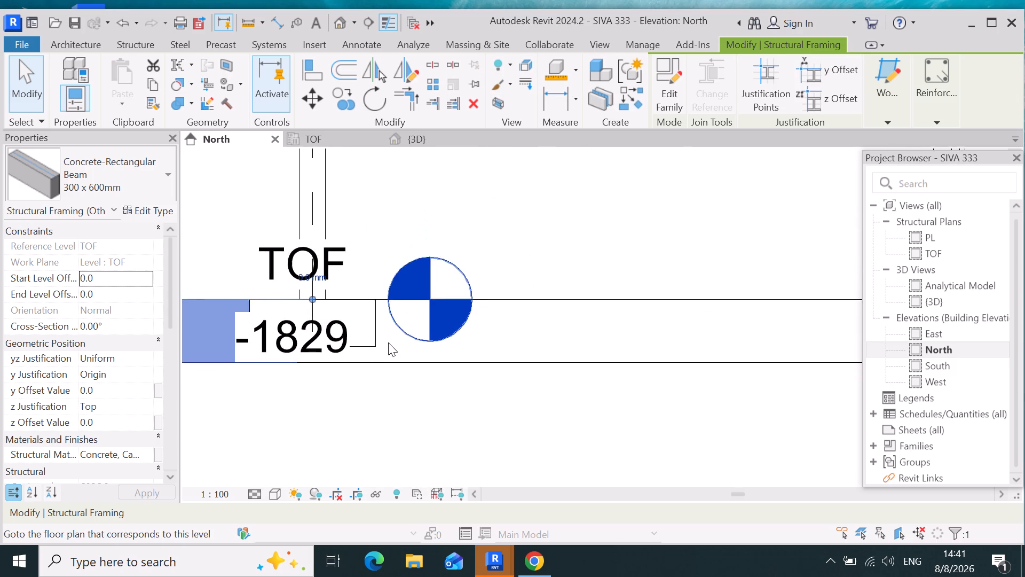
pyautogui.scroll(-4, 387, 341)
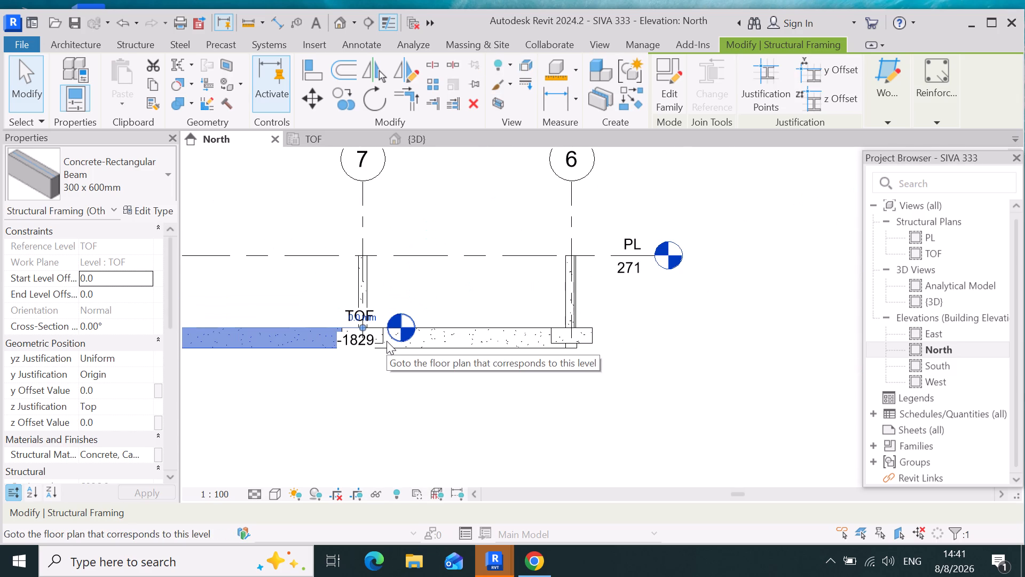
pyautogui.scroll(10, 589, 362)
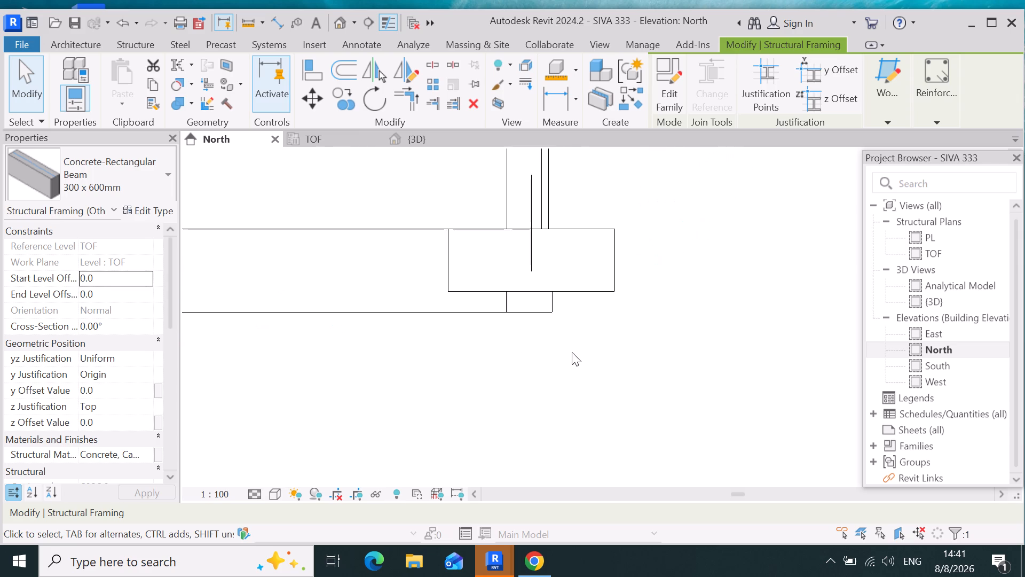
pyautogui.scroll(5, 561, 336)
pyautogui.scroll(-5, 550, 347)
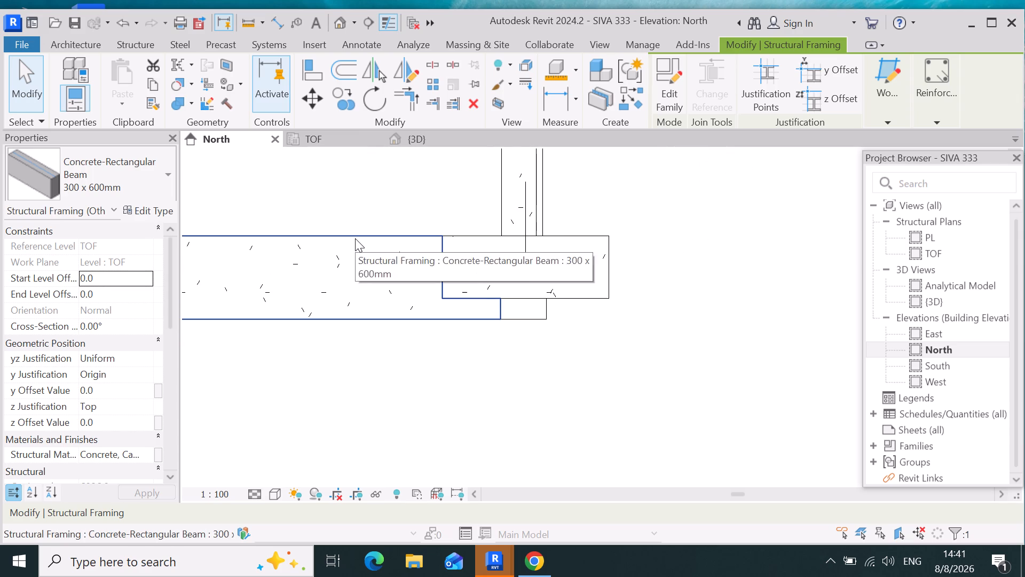
pyautogui.scroll(-6, 620, 321)
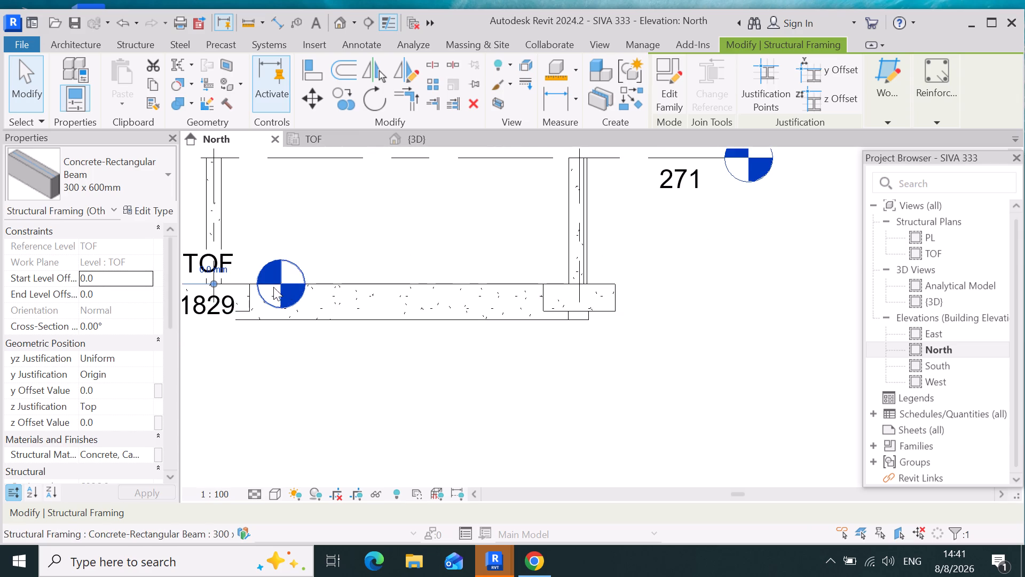
pyautogui.scroll(-6, 460, 292)
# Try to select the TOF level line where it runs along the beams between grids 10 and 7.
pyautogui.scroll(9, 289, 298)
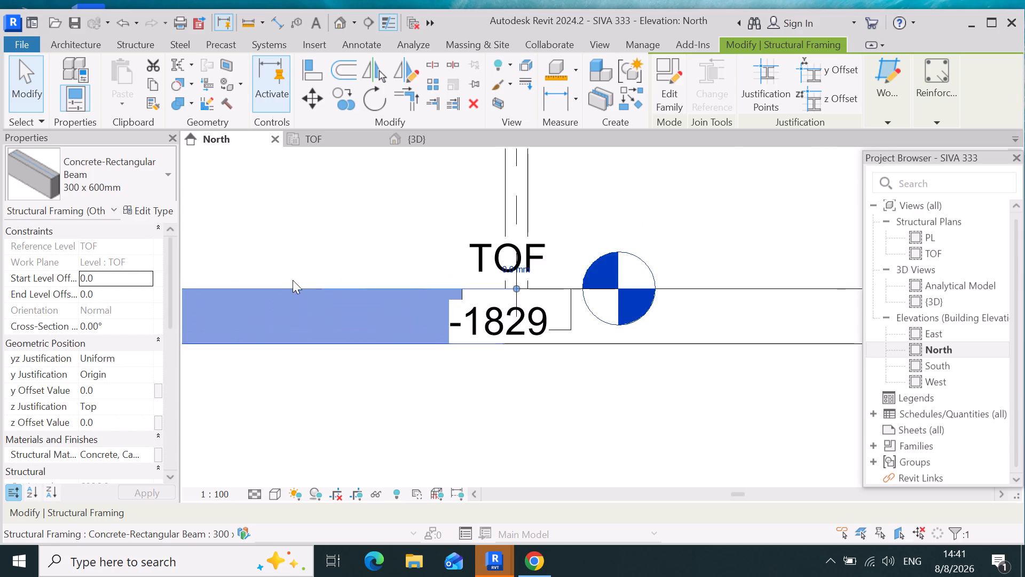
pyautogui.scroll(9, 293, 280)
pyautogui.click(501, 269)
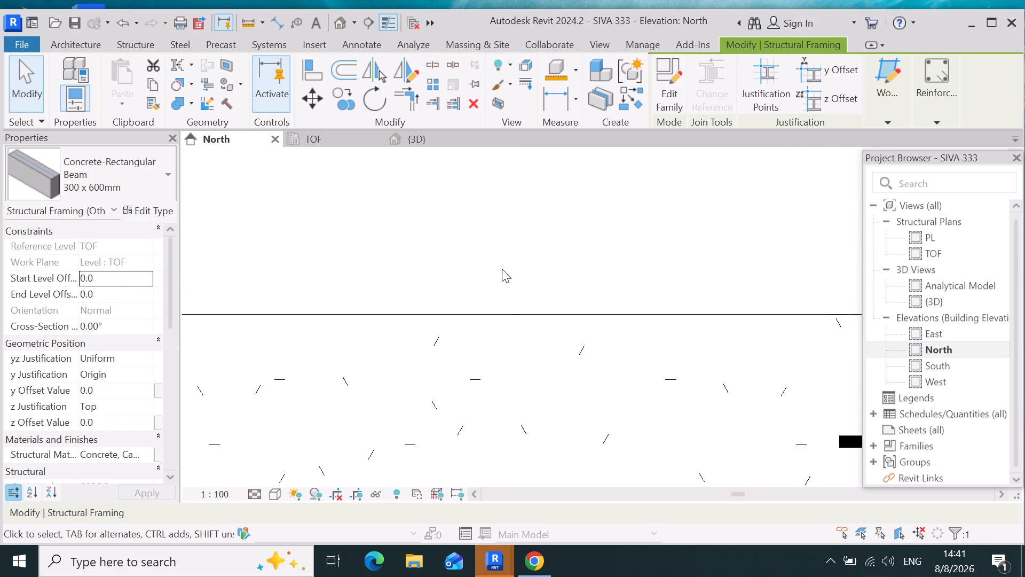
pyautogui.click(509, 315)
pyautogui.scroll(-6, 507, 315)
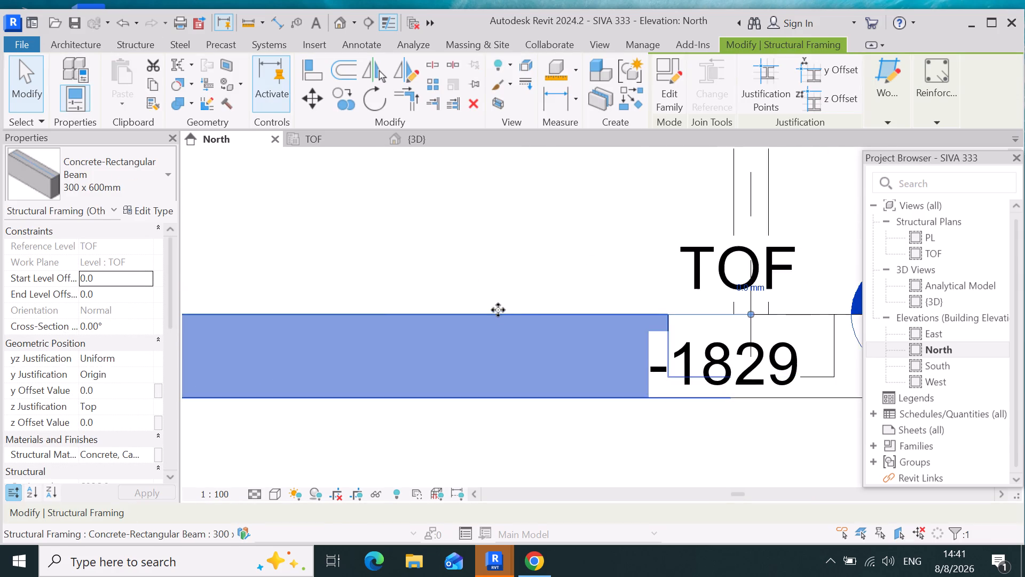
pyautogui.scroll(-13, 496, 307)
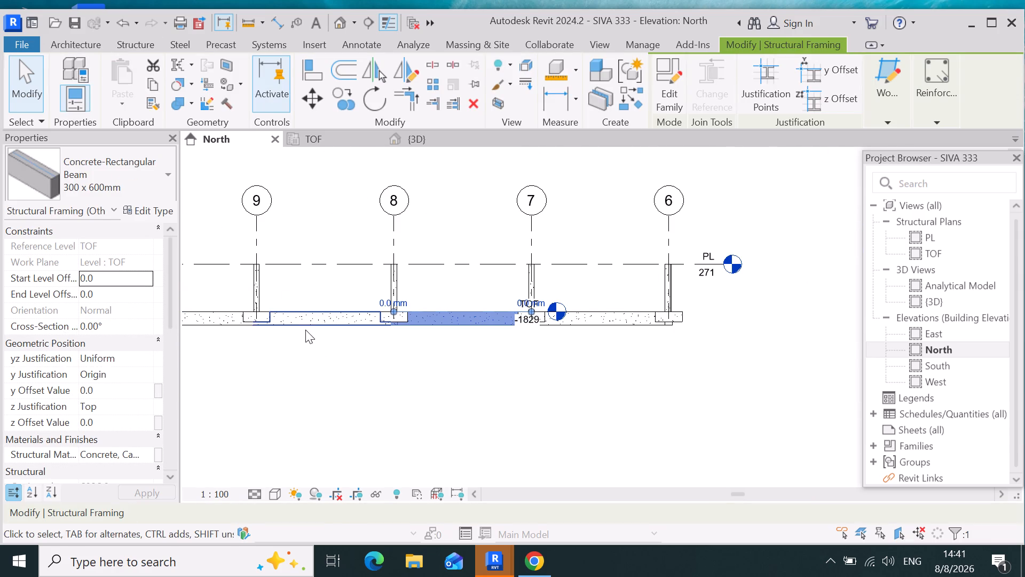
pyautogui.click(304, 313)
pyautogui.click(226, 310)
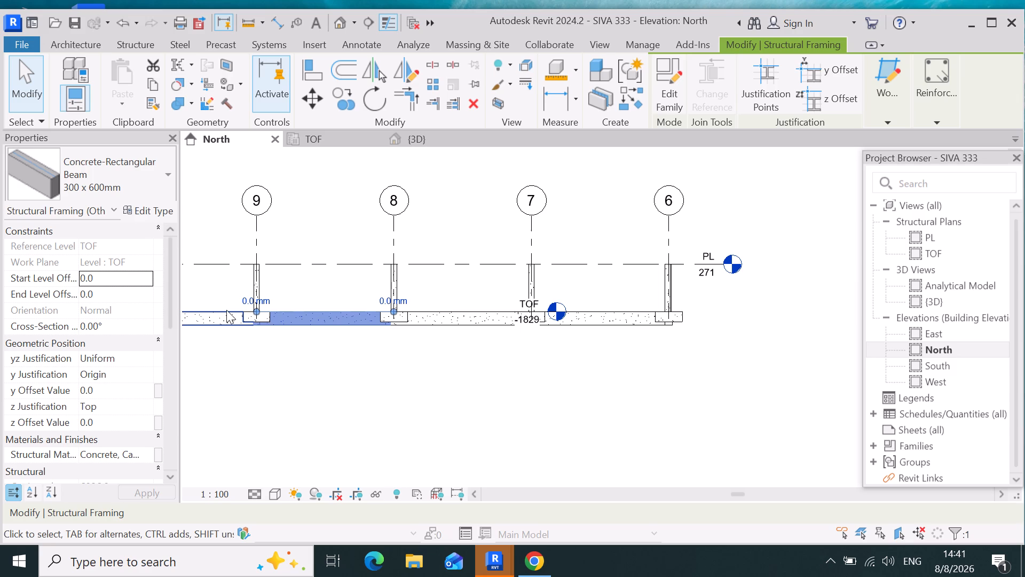
# Temporarily hide the front 300 x 600mm beams between grids 11 and 6 and the front columns at grids 11 to 7 in the North elevation.
pyautogui.scroll(-6, 533, 428)
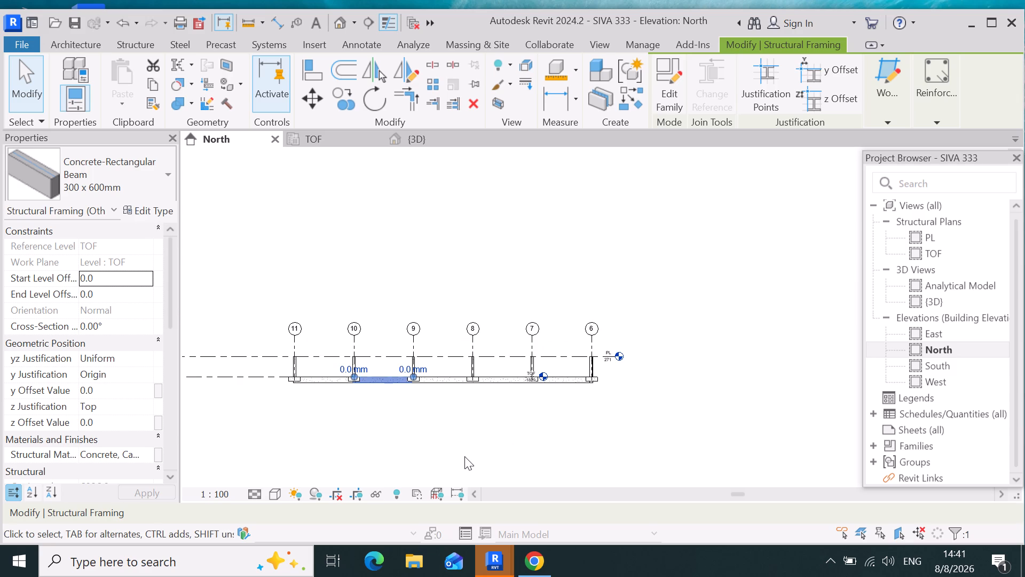
pyautogui.scroll(5, 526, 430)
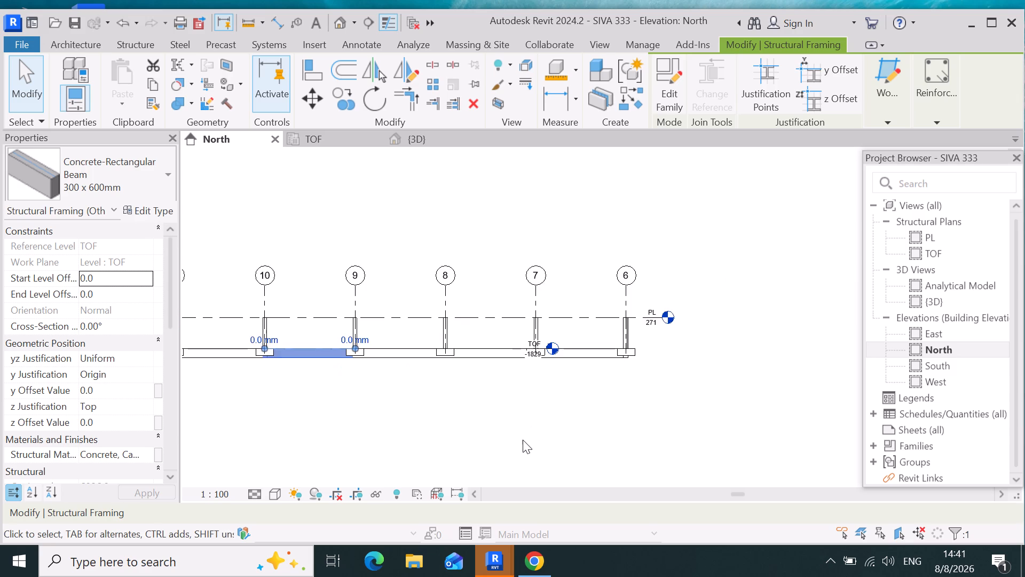
pyautogui.scroll(3, 523, 440)
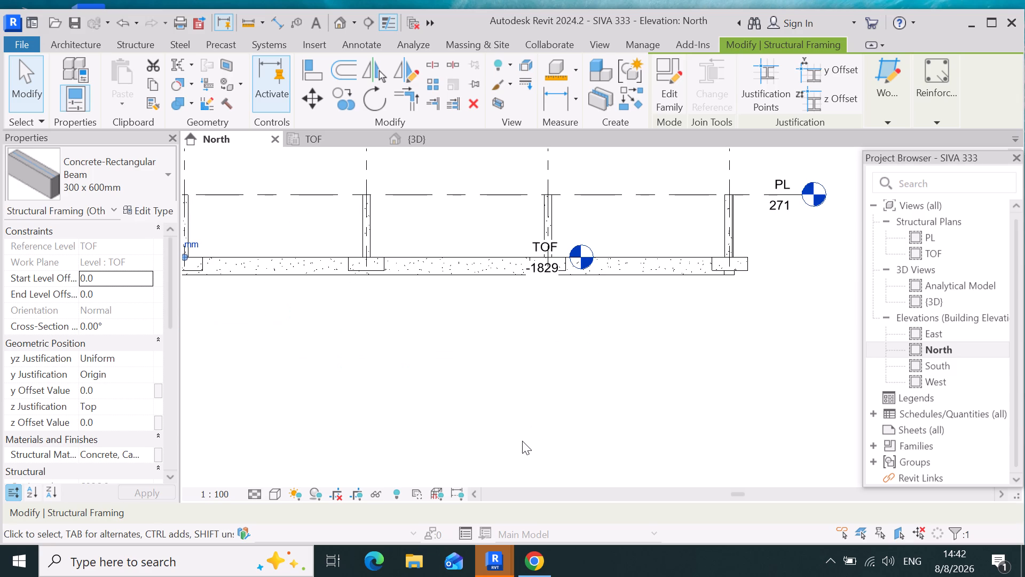
pyautogui.keyDown('ctrl'); pyautogui.click(668, 267); pyautogui.keyUp('ctrl')
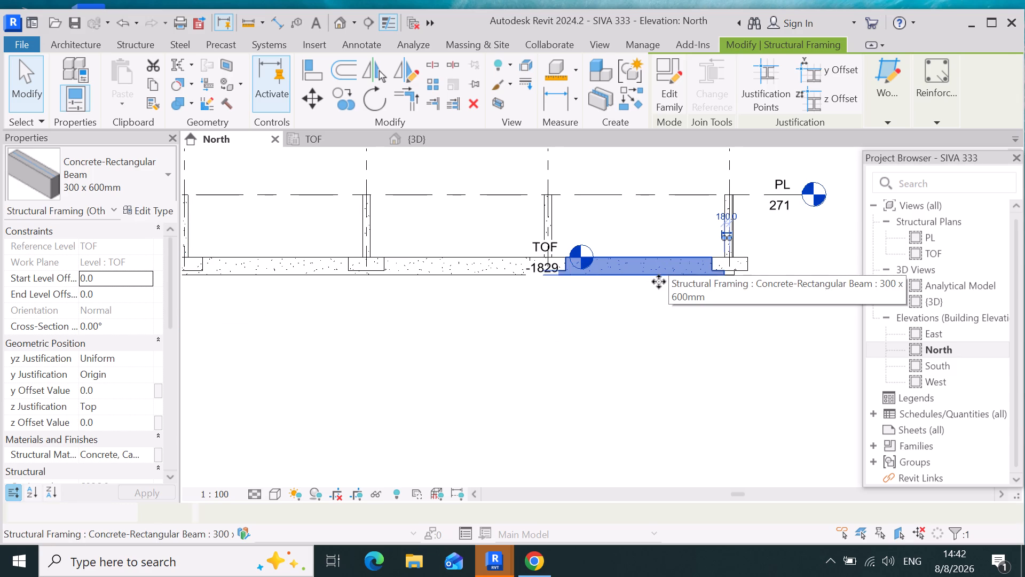
pyautogui.keyDown('ctrl'); pyautogui.click(466, 270); pyautogui.keyUp('ctrl')
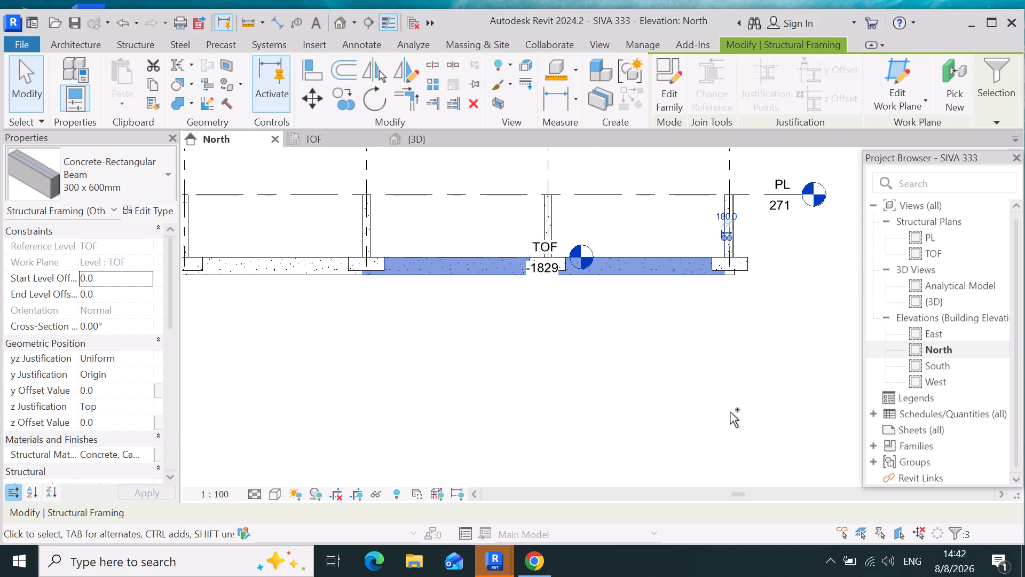
pyautogui.scroll(-5, 733, 407)
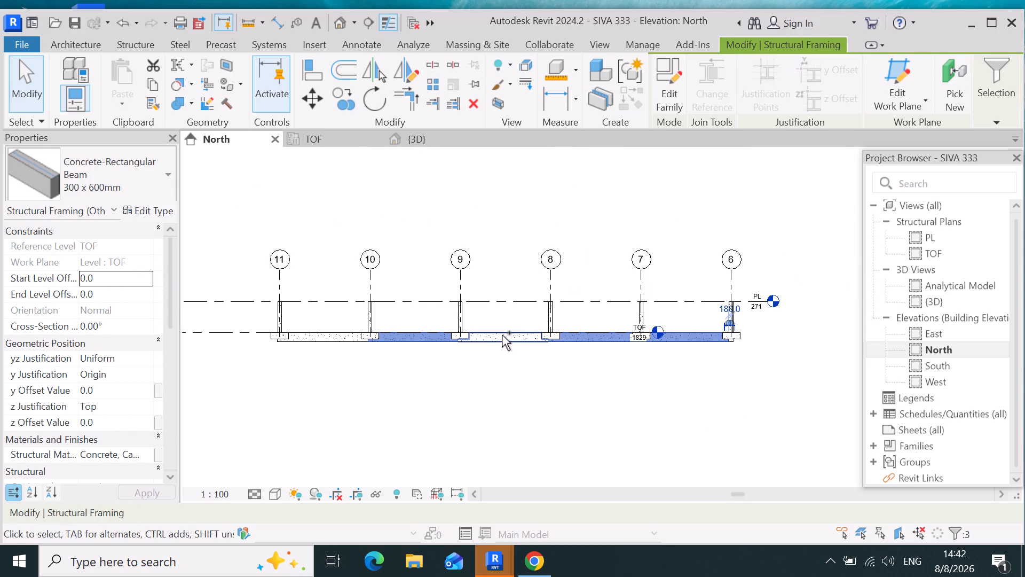
pyautogui.keyDown('ctrl'); pyautogui.click(502, 335); pyautogui.keyUp('ctrl')
pyautogui.keyDown('ctrl'); pyautogui.click(334, 337); pyautogui.keyUp('ctrl')
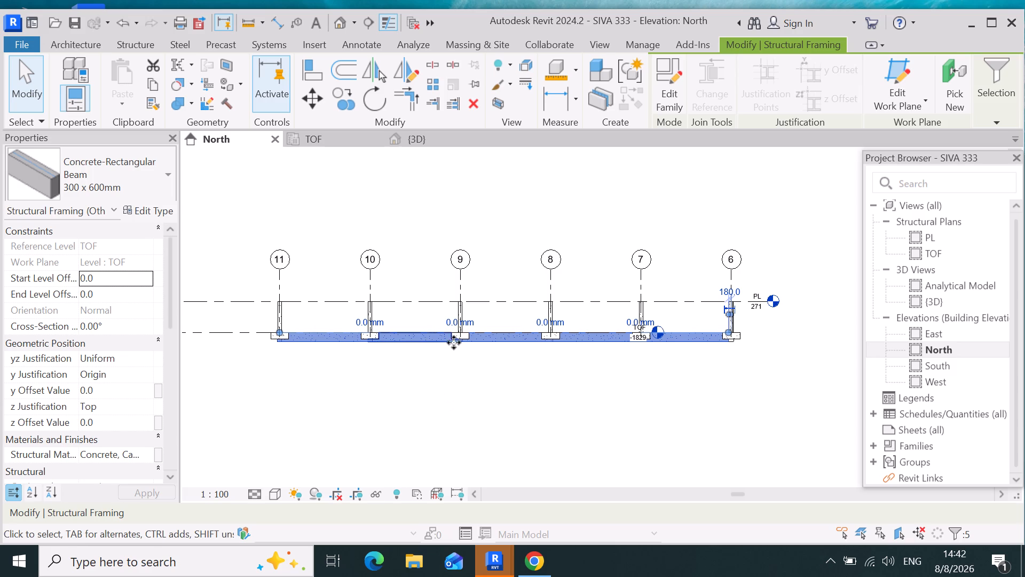
pyautogui.keyDown('ctrl'); pyautogui.scroll(2, 460, 332); pyautogui.keyUp('ctrl')
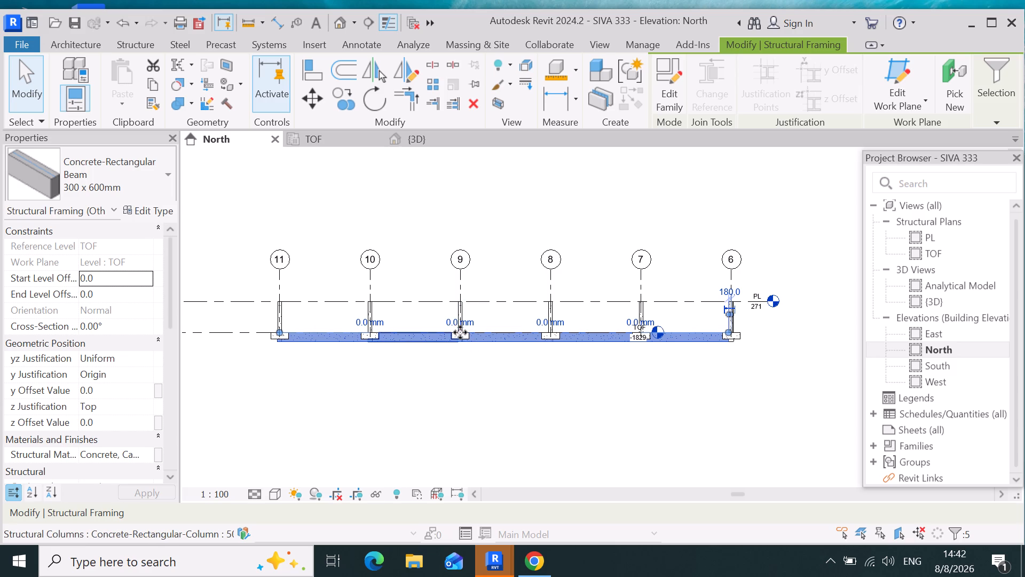
pyautogui.keyDown('ctrl'); pyautogui.scroll(3, 460, 332); pyautogui.keyUp('ctrl')
pyautogui.keyDown('ctrl'); pyautogui.click(461, 334); pyautogui.keyUp('ctrl')
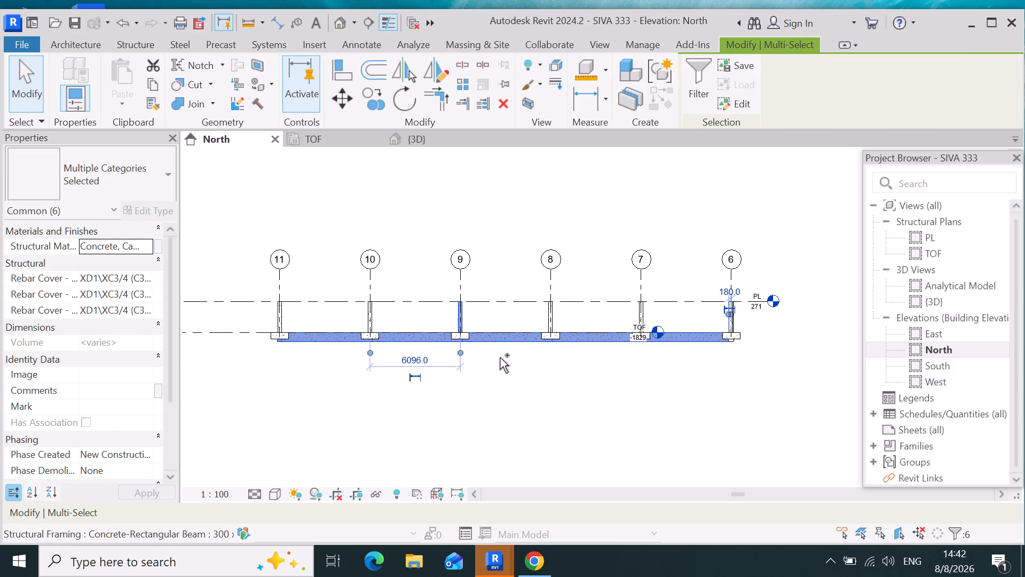
pyautogui.keyDown('ctrl'); pyautogui.click(555, 335); pyautogui.keyUp('ctrl')
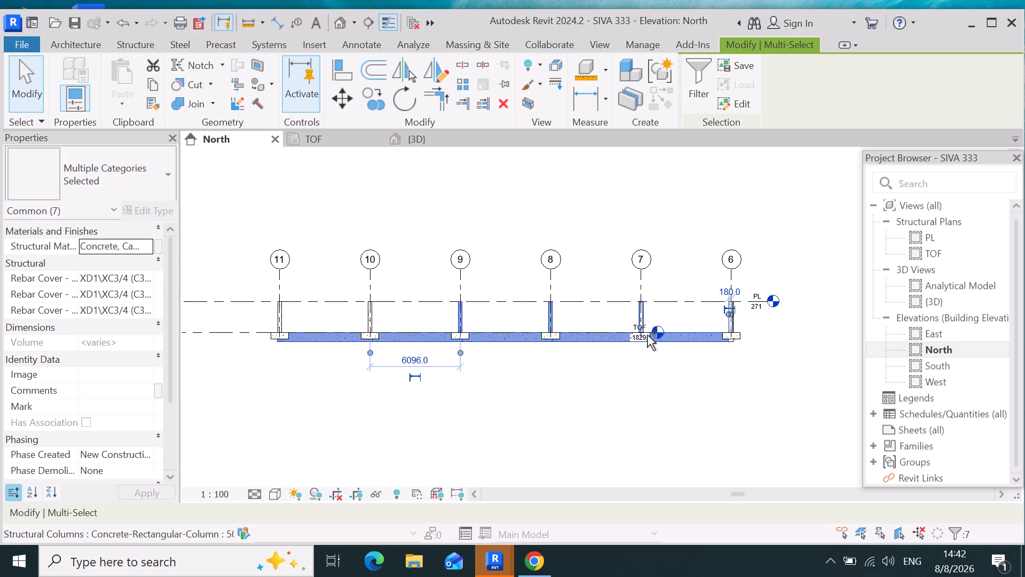
pyautogui.keyDown('ctrl'); pyautogui.click(647, 335); pyautogui.keyUp('ctrl')
pyautogui.keyDown('ctrl'); pyautogui.click(644, 338); pyautogui.keyUp('ctrl')
pyautogui.keyDown('ctrl'); pyautogui.click(465, 338); pyautogui.keyUp('ctrl')
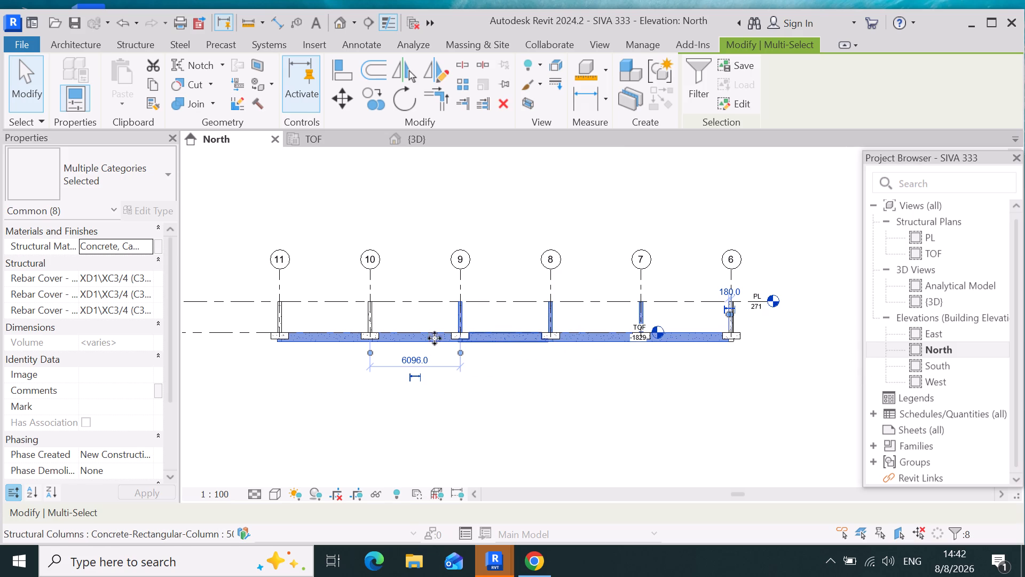
pyautogui.keyDown('ctrl'); pyautogui.click(373, 321); pyautogui.keyUp('ctrl')
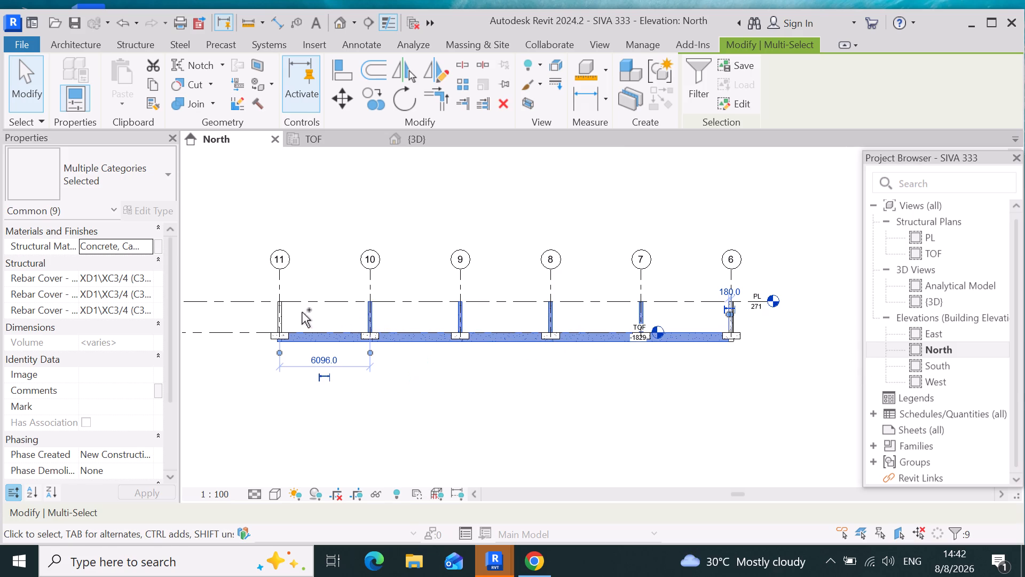
pyautogui.keyDown('ctrl'); pyautogui.click(275, 319); pyautogui.keyUp('ctrl')
pyautogui.keyDown('ctrl'); pyautogui.click(283, 339); pyautogui.keyUp('ctrl')
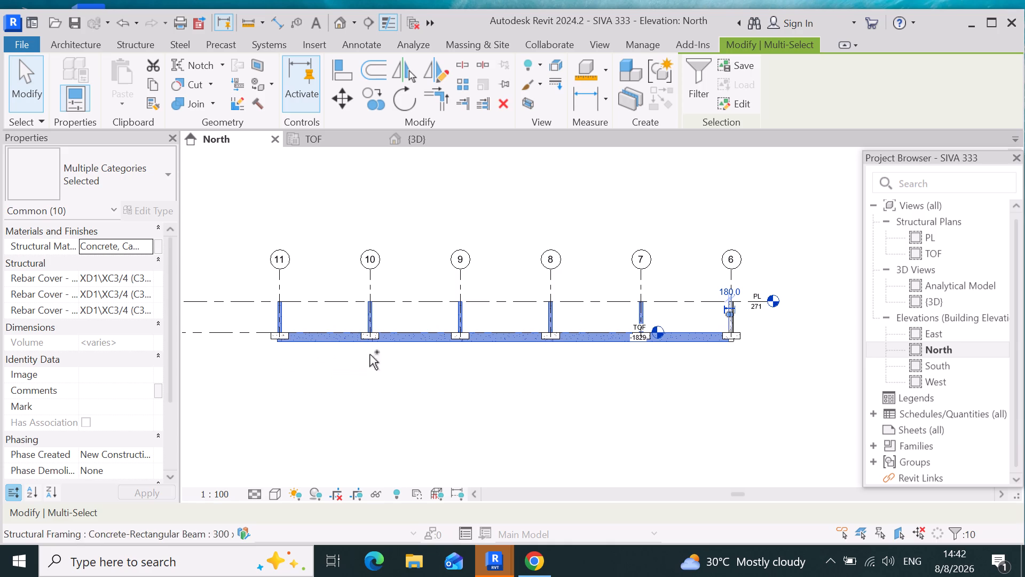
pyautogui.keyDown('ctrl'); pyautogui.click(373, 336); pyautogui.keyUp('ctrl')
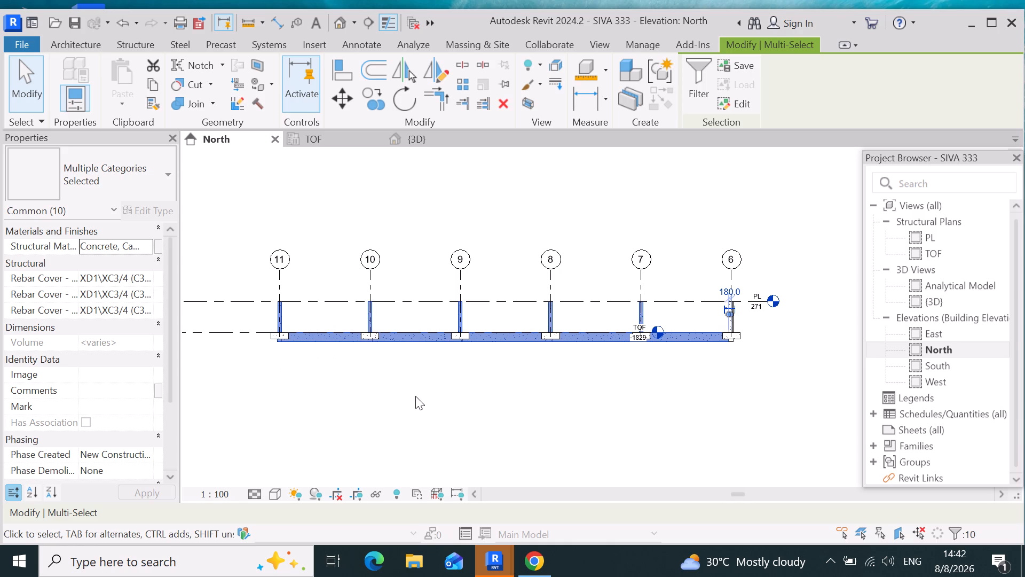
pyautogui.write('HH')
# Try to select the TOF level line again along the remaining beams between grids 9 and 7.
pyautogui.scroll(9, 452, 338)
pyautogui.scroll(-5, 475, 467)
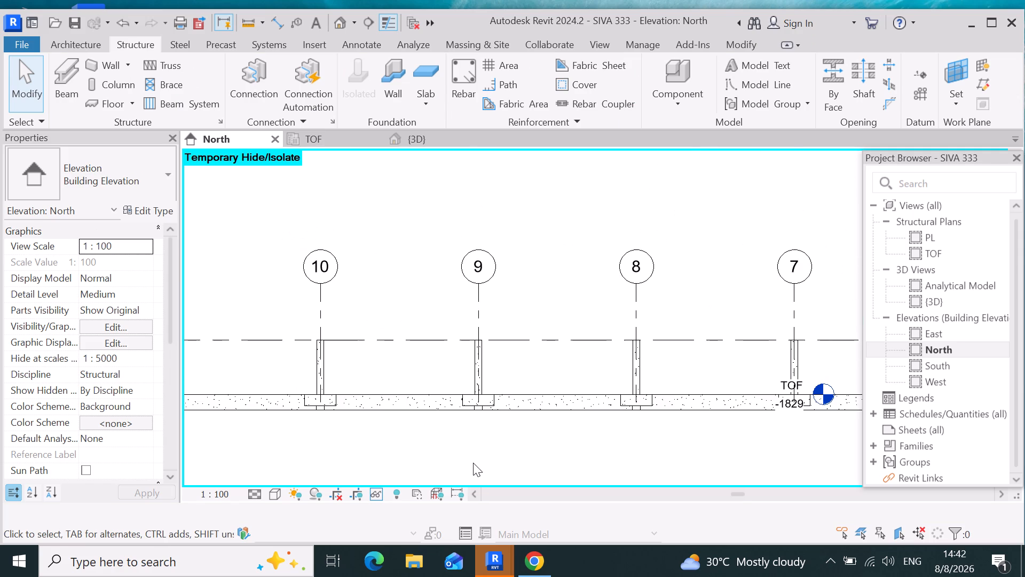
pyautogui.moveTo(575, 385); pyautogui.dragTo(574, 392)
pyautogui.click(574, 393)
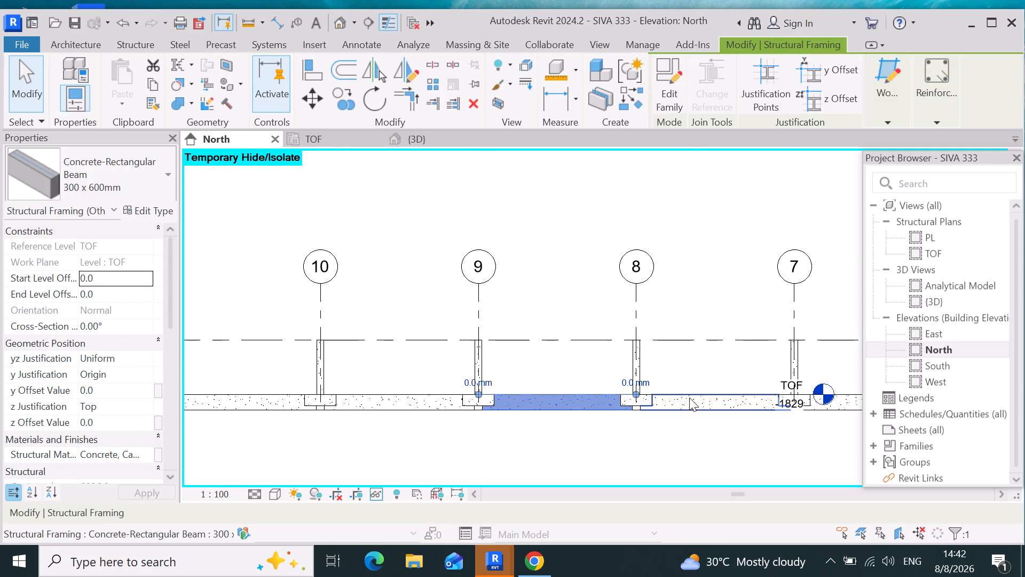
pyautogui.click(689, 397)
# Select everything in the North elevation and filter the selection down to the Levels category only.
pyautogui.scroll(-6, 558, 406)
pyautogui.scroll(-5, 557, 362)
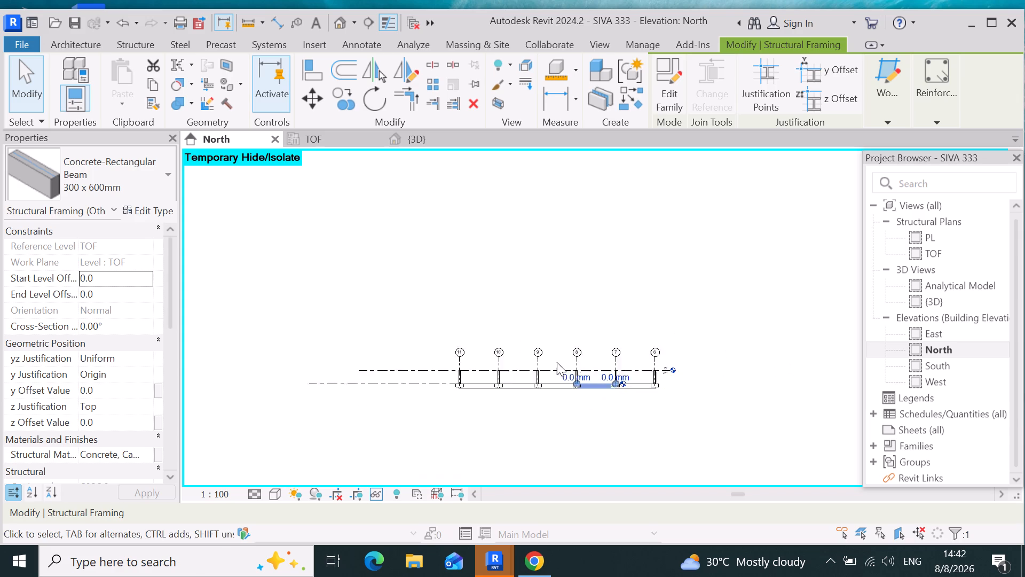
pyautogui.scroll(-3, 606, 273)
pyautogui.moveTo(774, 447); pyautogui.dragTo(769, 432)
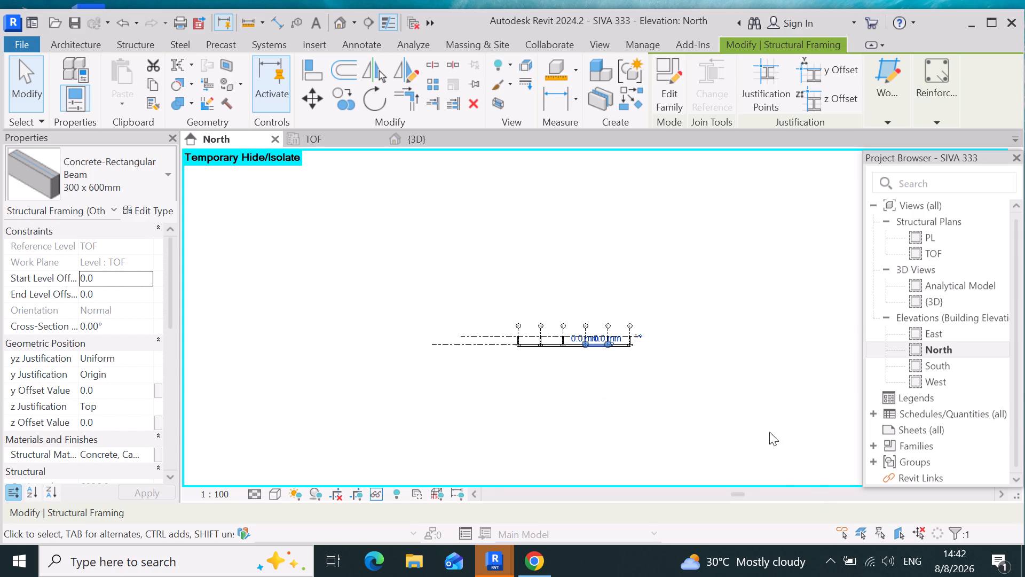
pyautogui.moveTo(769, 432); pyautogui.dragTo(364, 220)
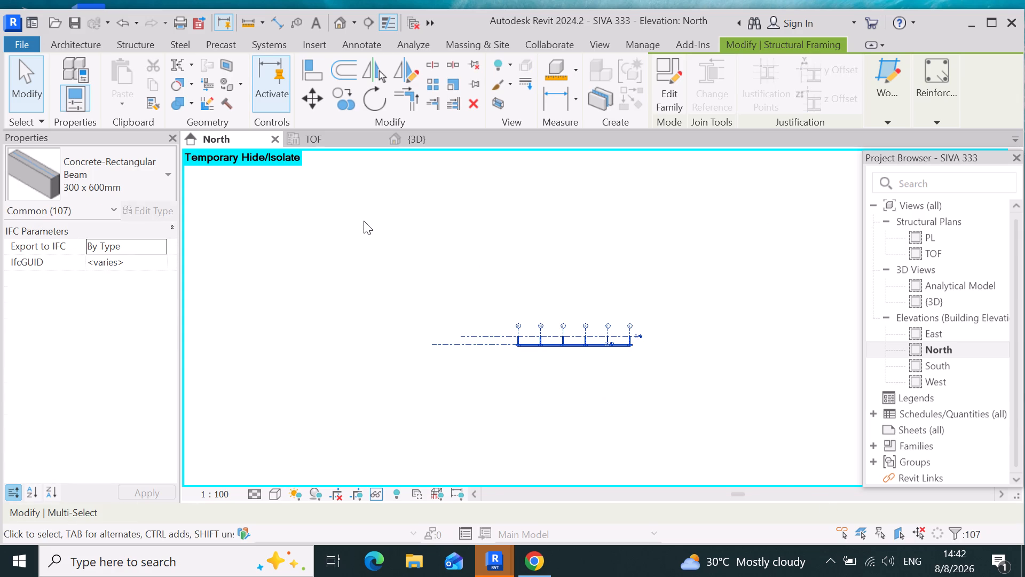
pyautogui.click(708, 75)
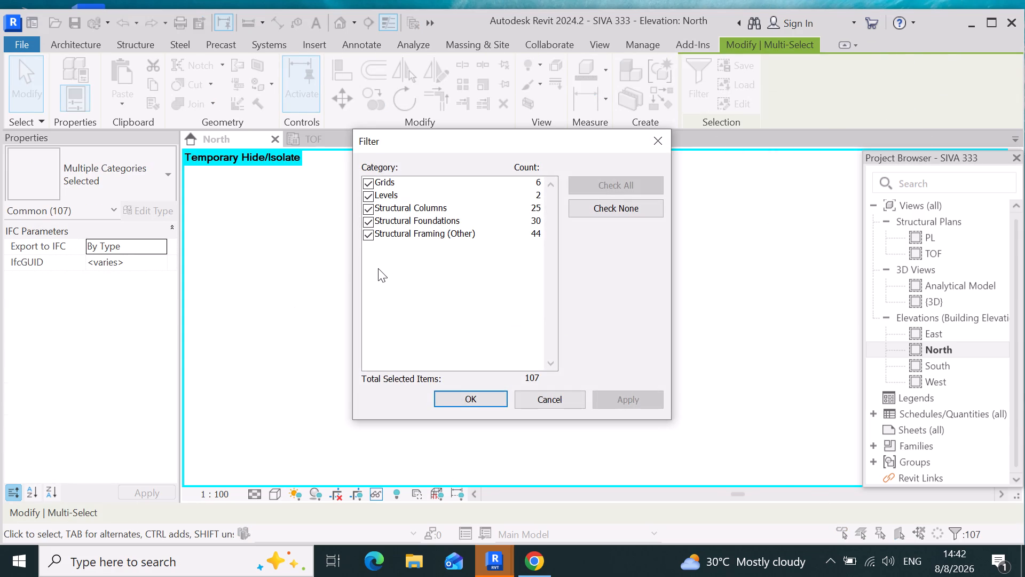
pyautogui.click(368, 197)
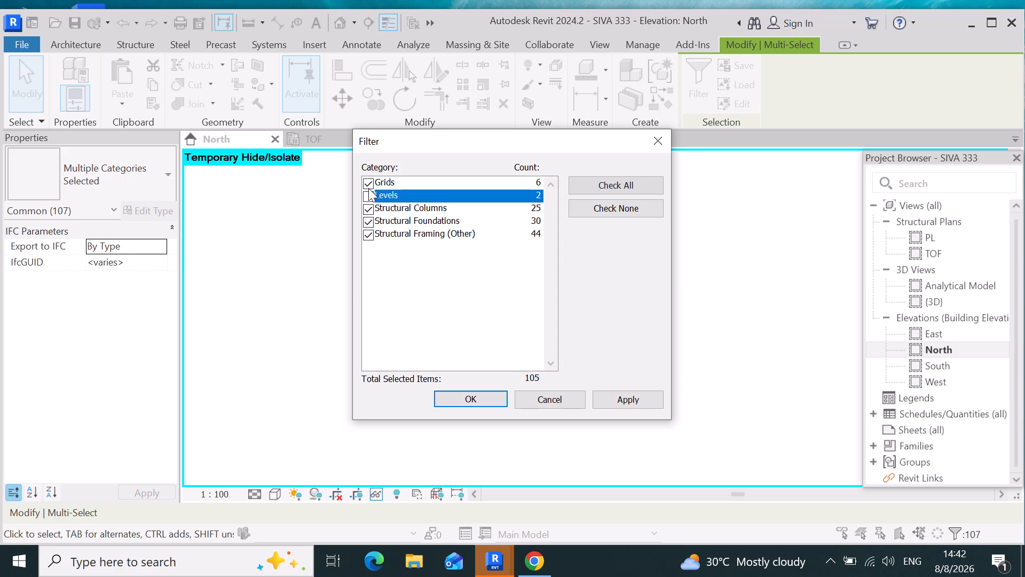
pyautogui.click(369, 198)
pyautogui.click(624, 205)
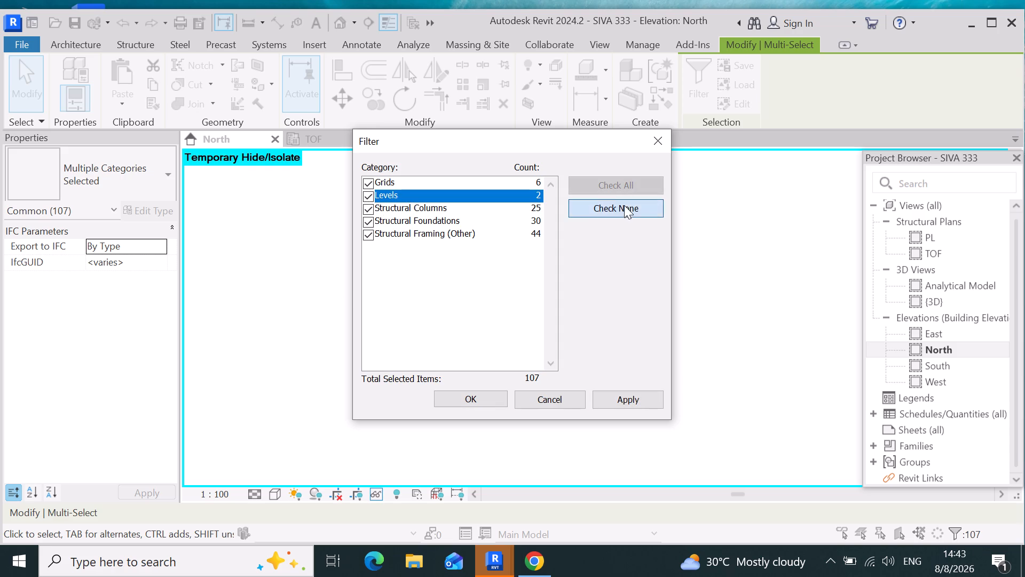
pyautogui.click(367, 196)
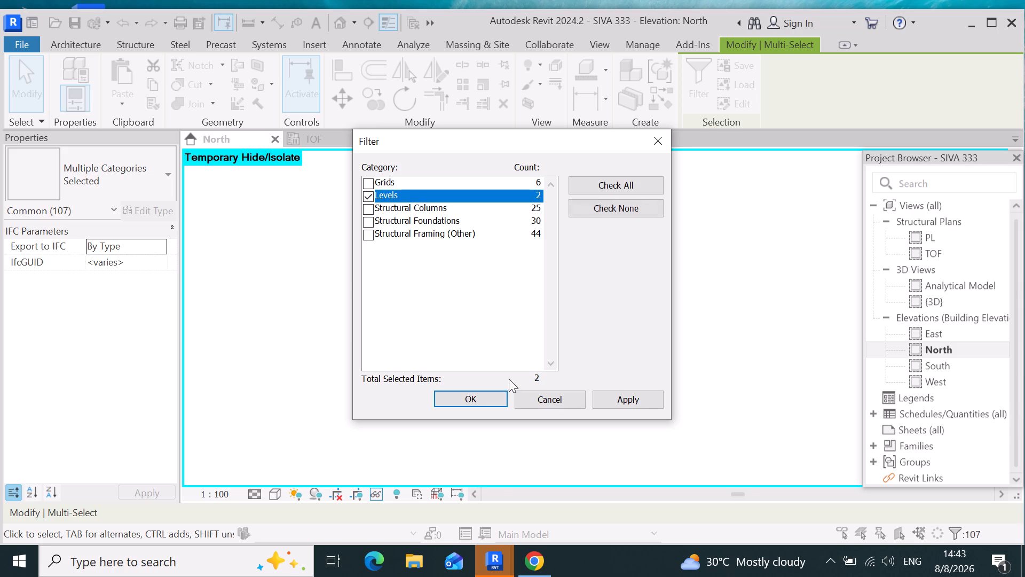
pyautogui.click(606, 397)
pyautogui.click(472, 396)
pyautogui.scroll(4, 590, 321)
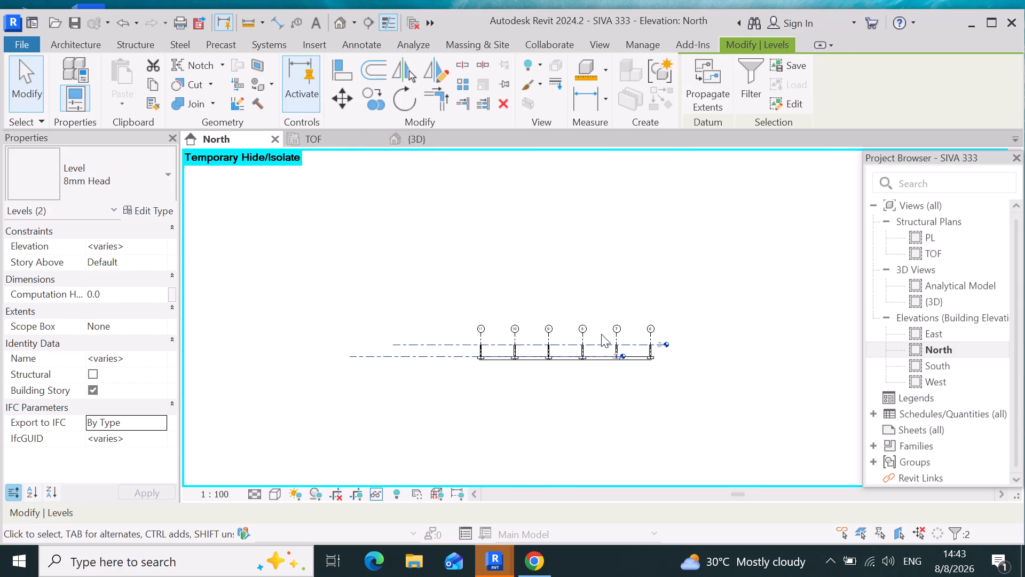
pyautogui.scroll(13, 601, 334)
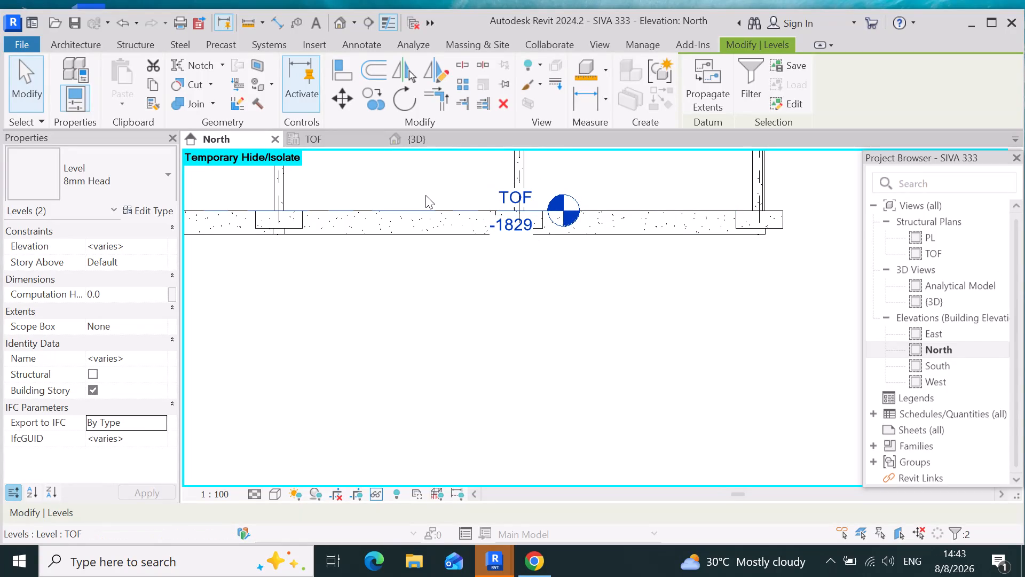
# Select only the TOF level and extend its head end from grid 7 to beyond the footing at grid 6.
pyautogui.click(418, 216)
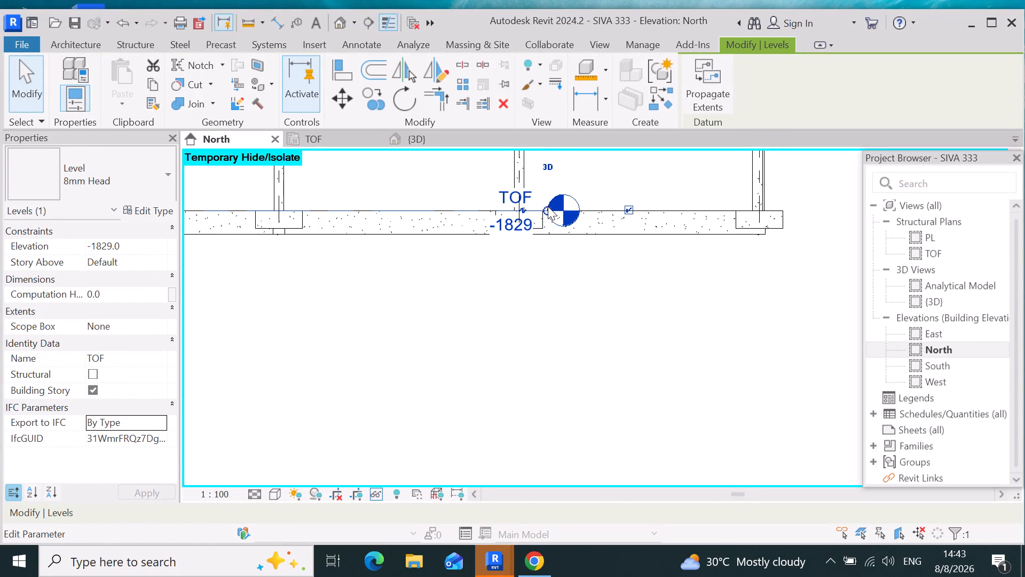
pyautogui.moveTo(548, 206); pyautogui.dragTo(782, 192)
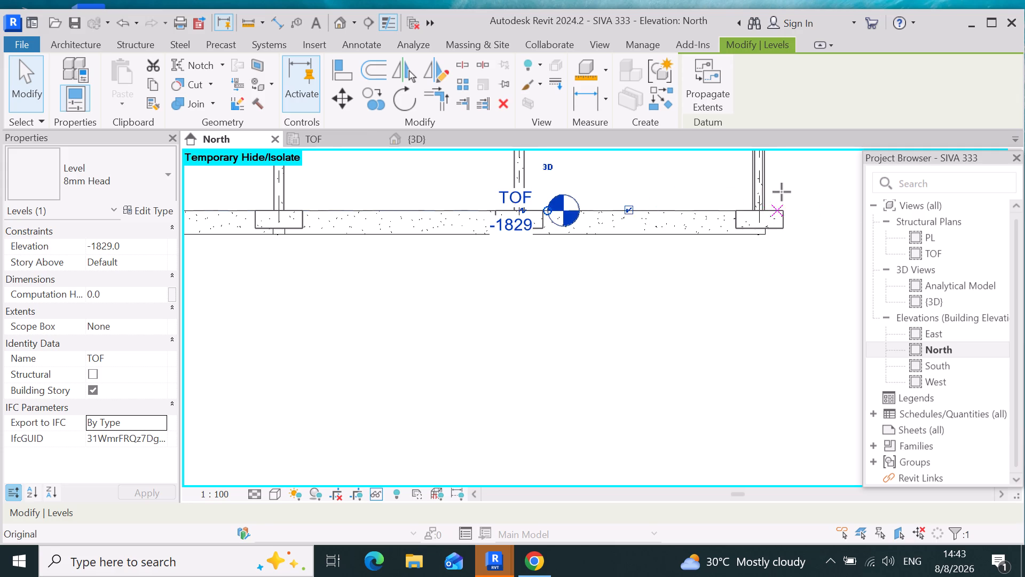
pyautogui.moveTo(782, 192); pyautogui.dragTo(819, 189)
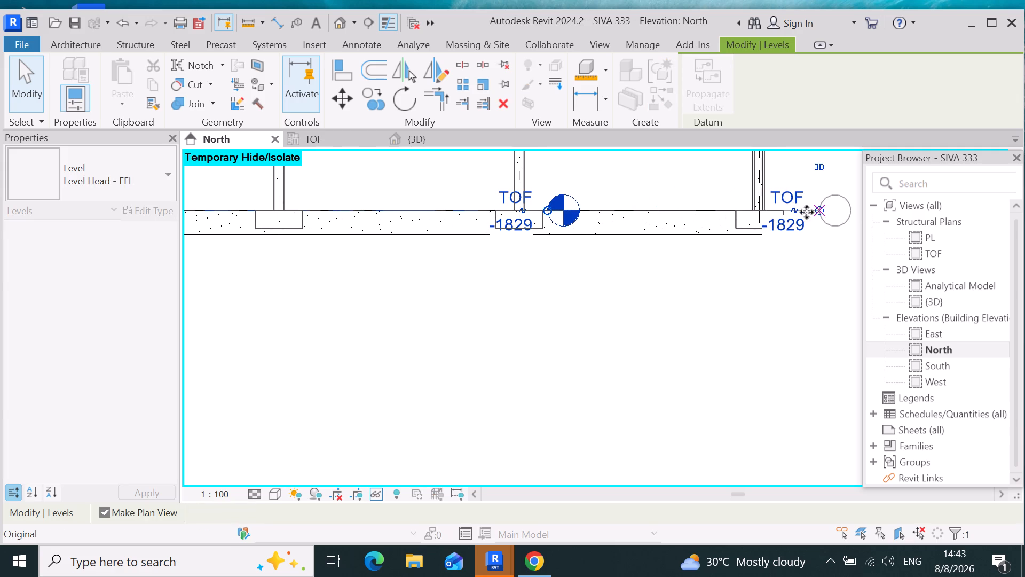
pyautogui.scroll(-6, 530, 411)
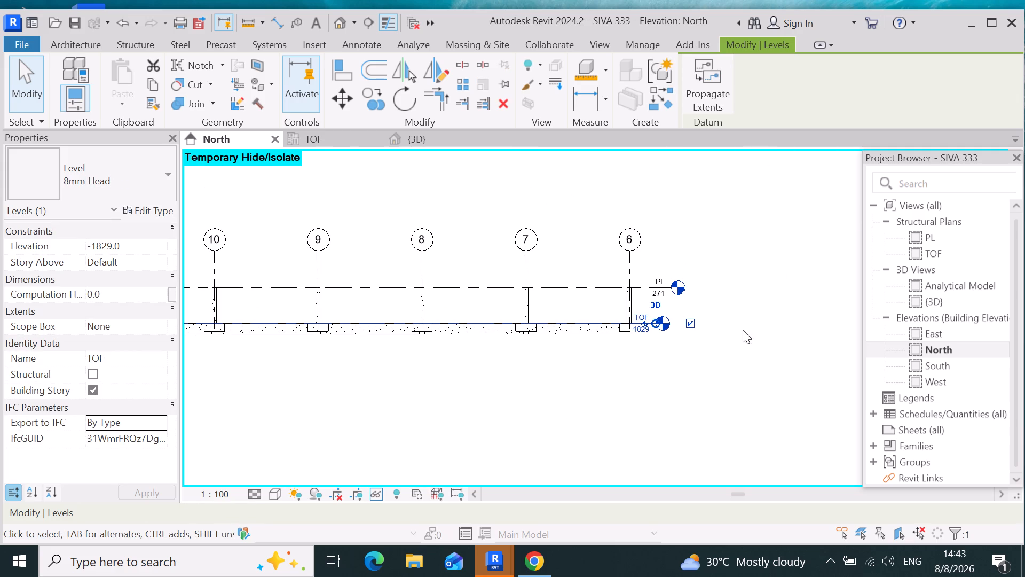
pyautogui.scroll(4, 734, 323)
pyautogui.scroll(6, 676, 363)
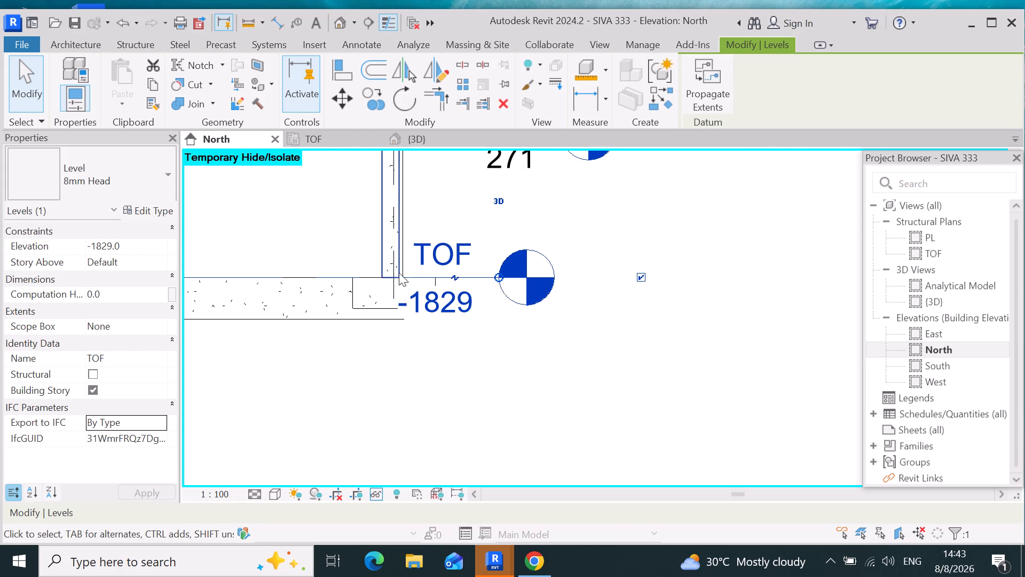
pyautogui.click(420, 276)
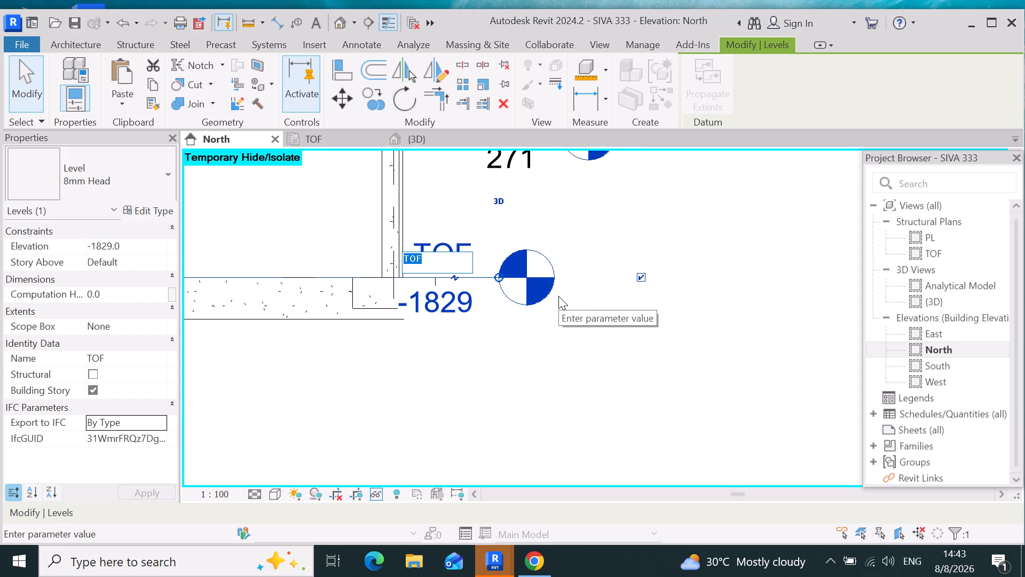
pyautogui.click(472, 277)
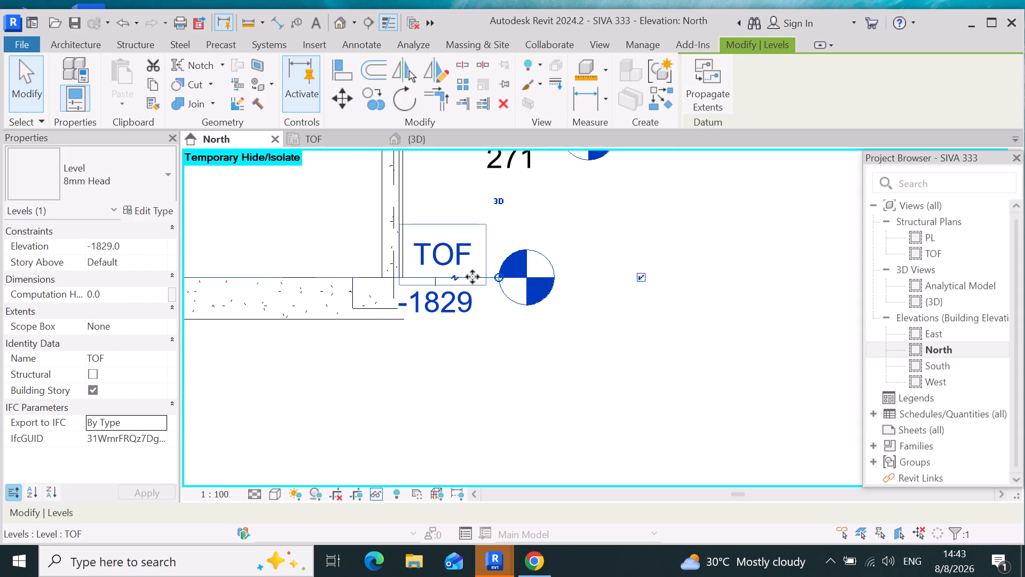
pyautogui.click(291, 273)
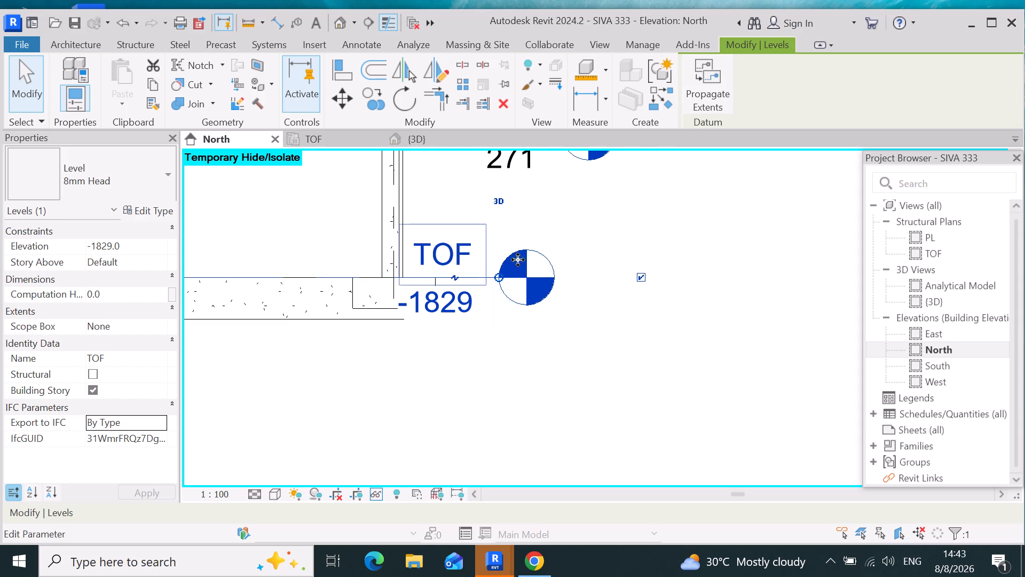
pyautogui.moveTo(500, 274); pyautogui.dragTo(598, 242)
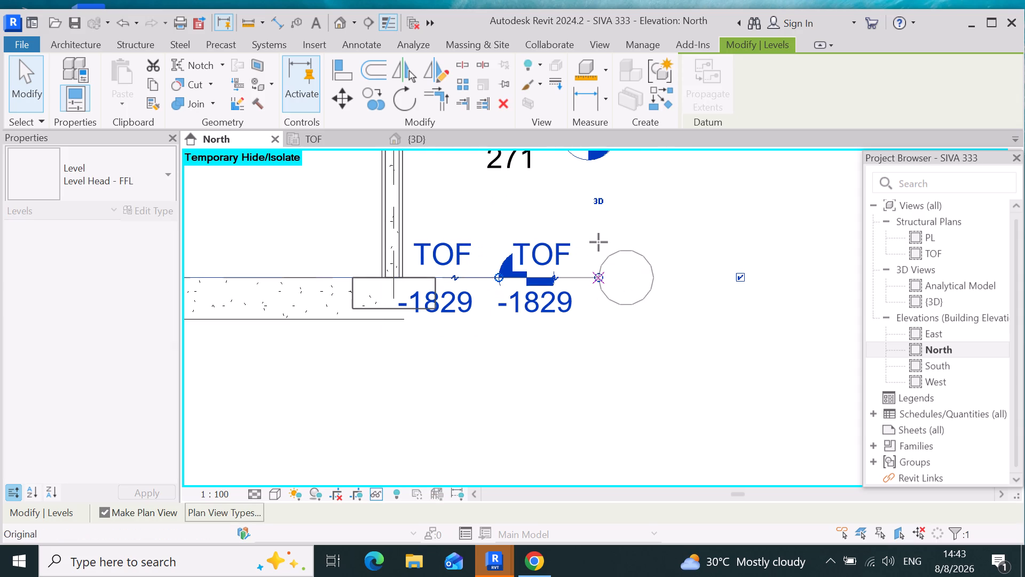
pyautogui.moveTo(598, 242); pyautogui.dragTo(601, 254)
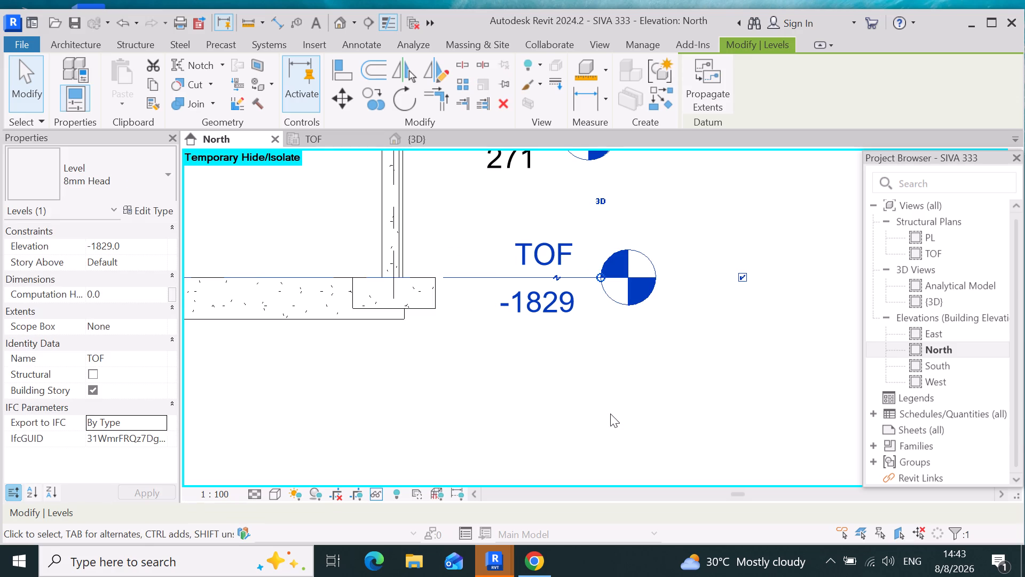
# Pull the TOF level head back slightly toward grid 6, roughly beneath the PL level head.
pyautogui.scroll(-4, 610, 414)
pyautogui.scroll(4, 606, 362)
pyautogui.scroll(-3, 607, 362)
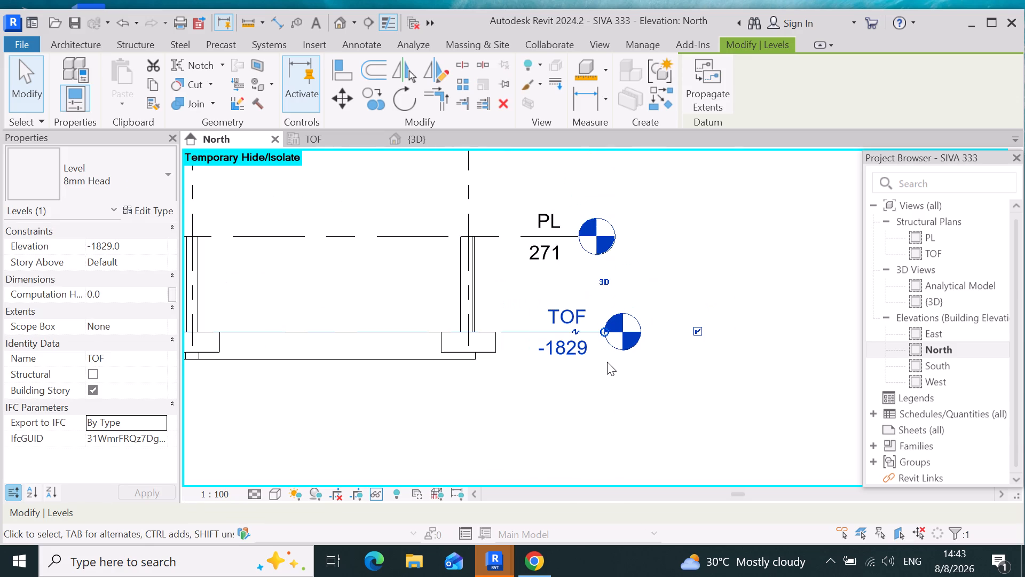
pyautogui.click(507, 330)
pyautogui.scroll(3, 626, 352)
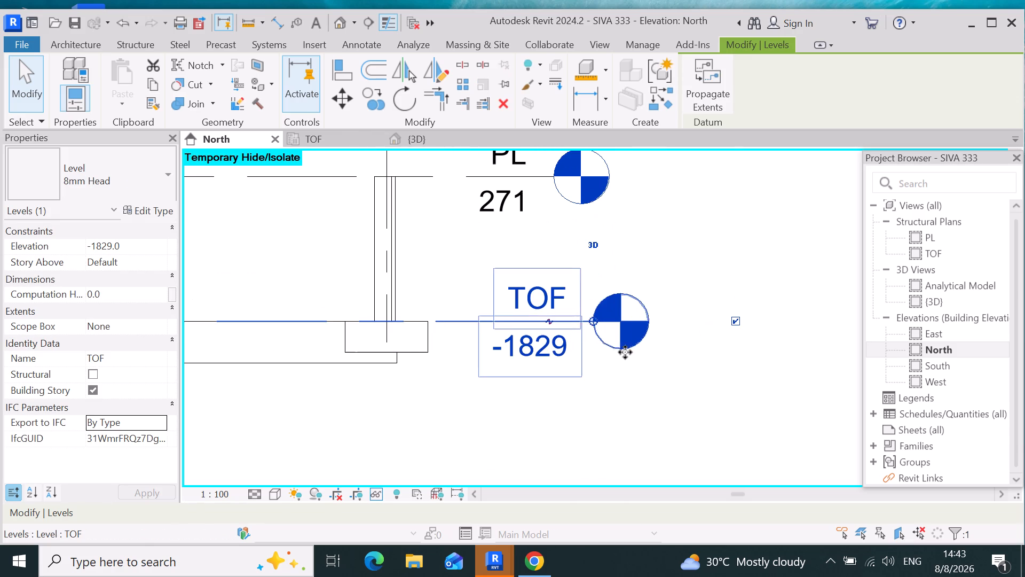
pyautogui.moveTo(593, 322); pyautogui.dragTo(583, 325)
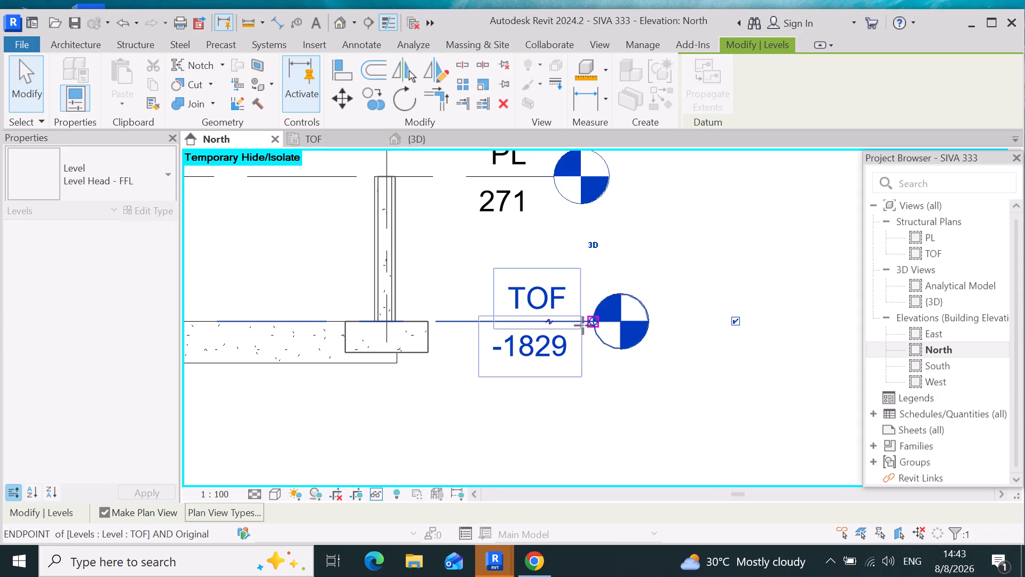
pyautogui.moveTo(583, 325); pyautogui.dragTo(571, 330)
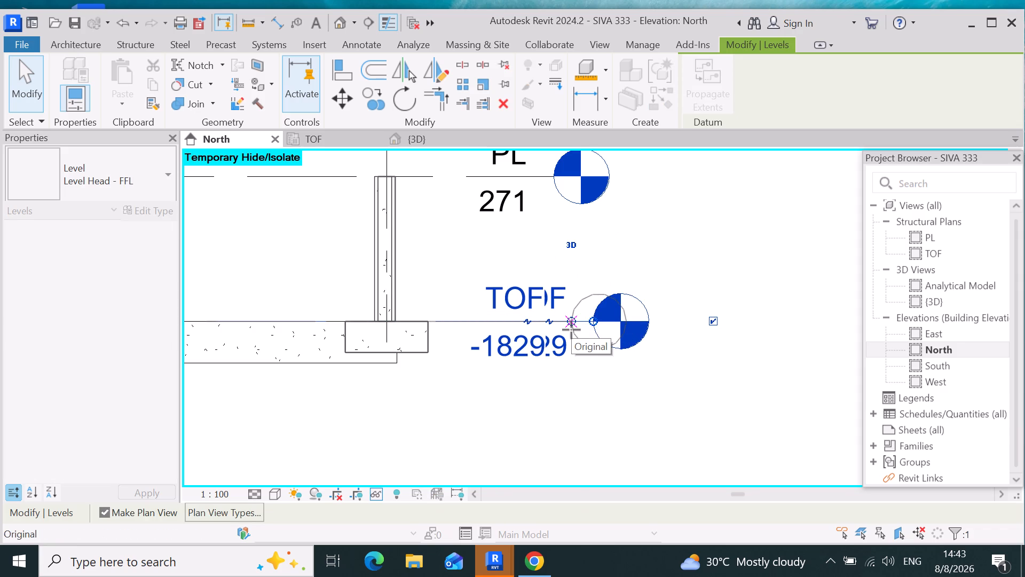
pyautogui.moveTo(571, 330); pyautogui.dragTo(570, 331)
pyautogui.scroll(-5, 665, 343)
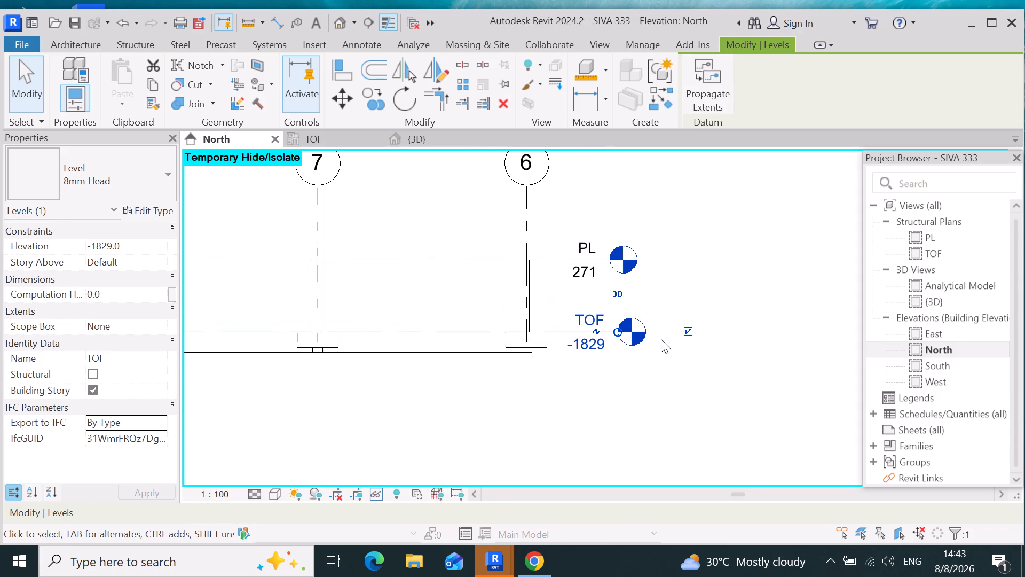
pyautogui.scroll(-5, 669, 322)
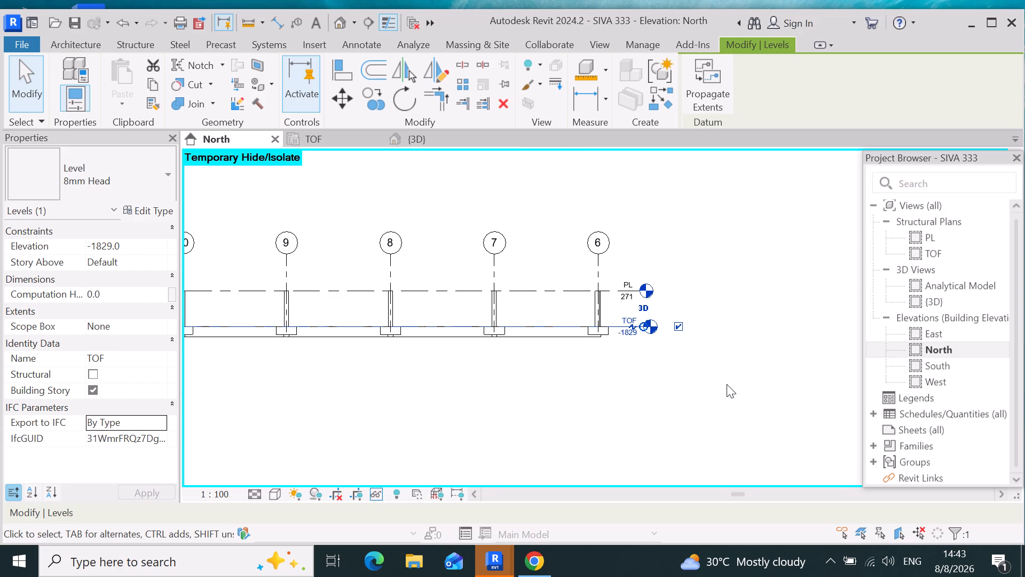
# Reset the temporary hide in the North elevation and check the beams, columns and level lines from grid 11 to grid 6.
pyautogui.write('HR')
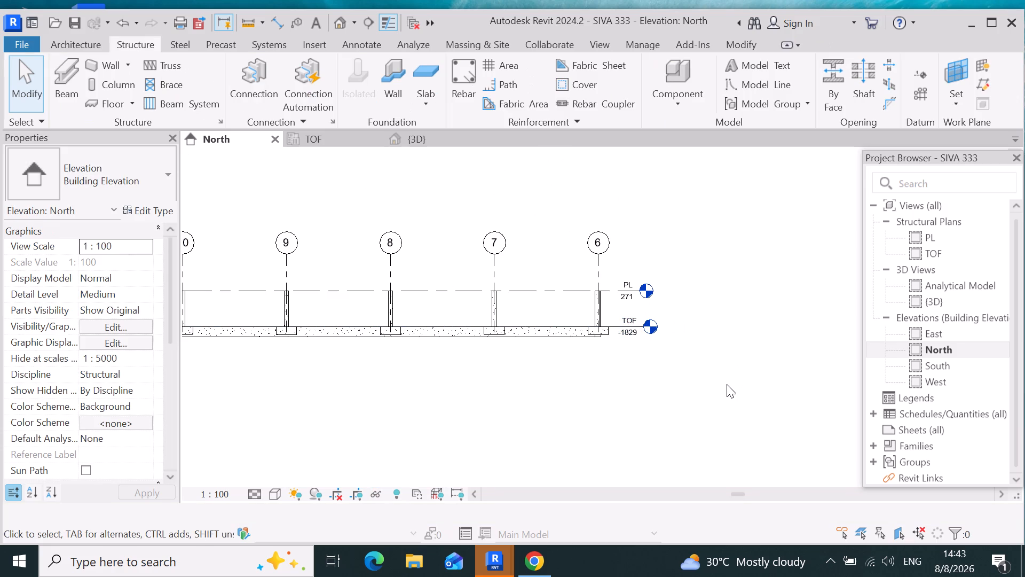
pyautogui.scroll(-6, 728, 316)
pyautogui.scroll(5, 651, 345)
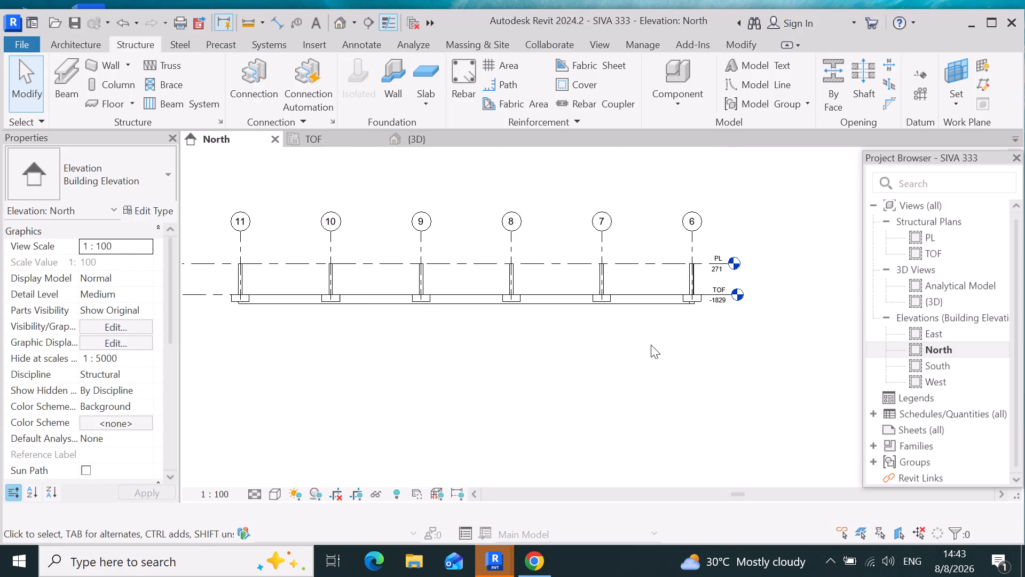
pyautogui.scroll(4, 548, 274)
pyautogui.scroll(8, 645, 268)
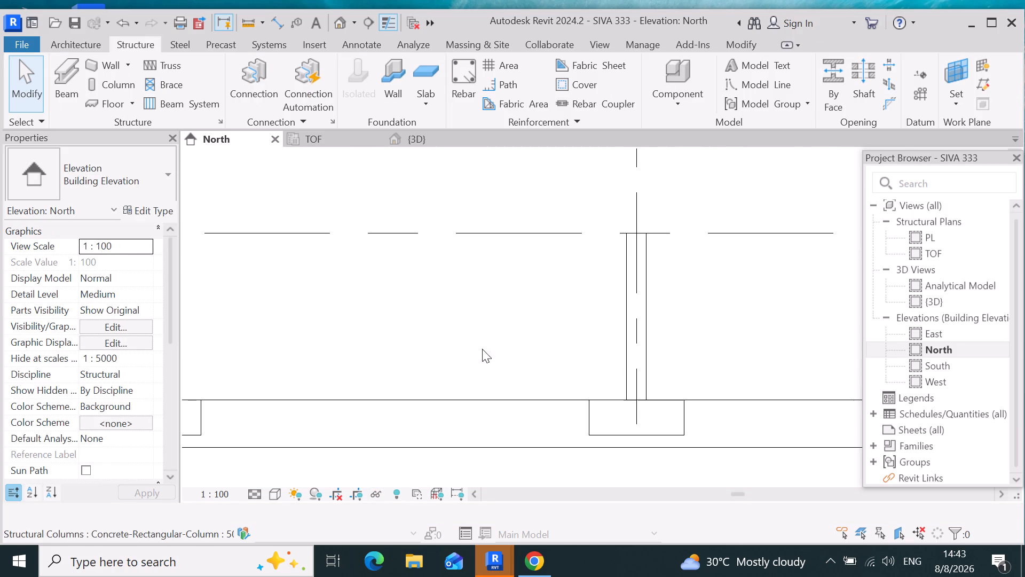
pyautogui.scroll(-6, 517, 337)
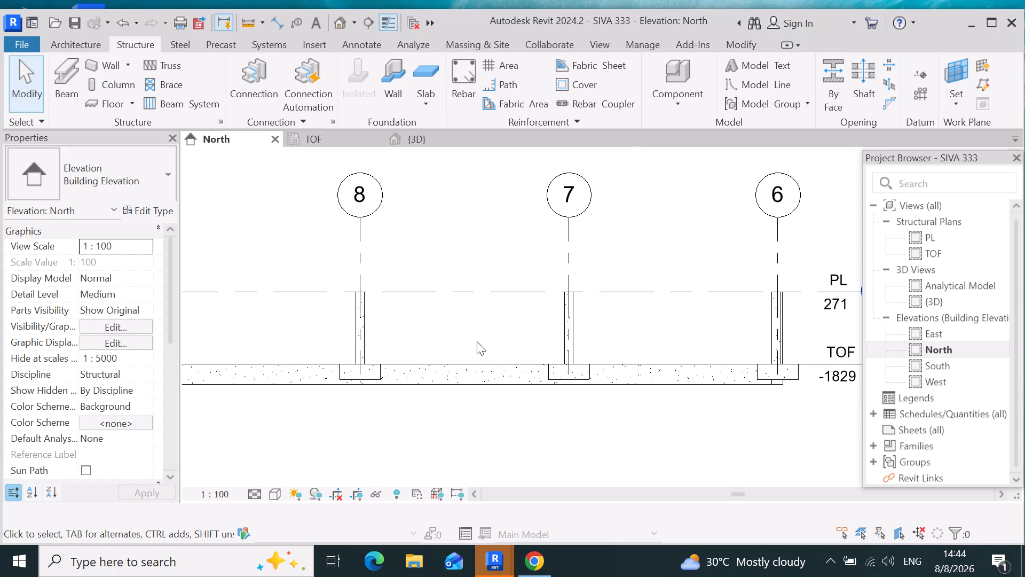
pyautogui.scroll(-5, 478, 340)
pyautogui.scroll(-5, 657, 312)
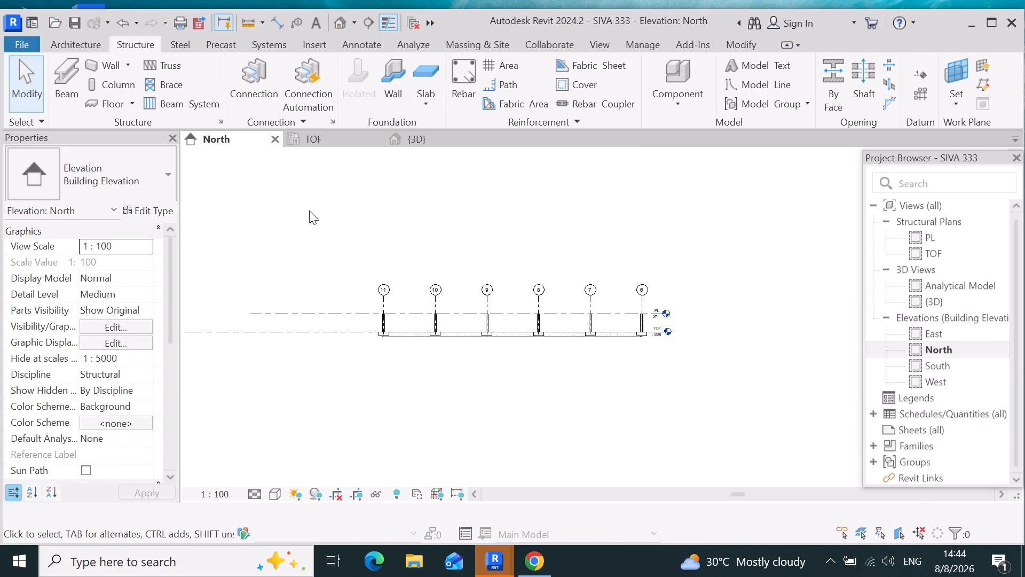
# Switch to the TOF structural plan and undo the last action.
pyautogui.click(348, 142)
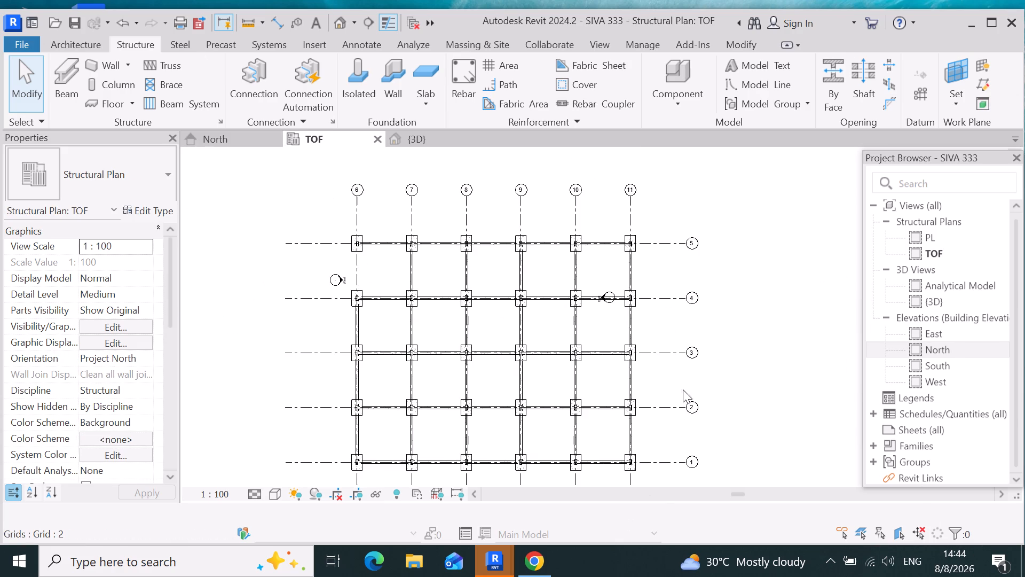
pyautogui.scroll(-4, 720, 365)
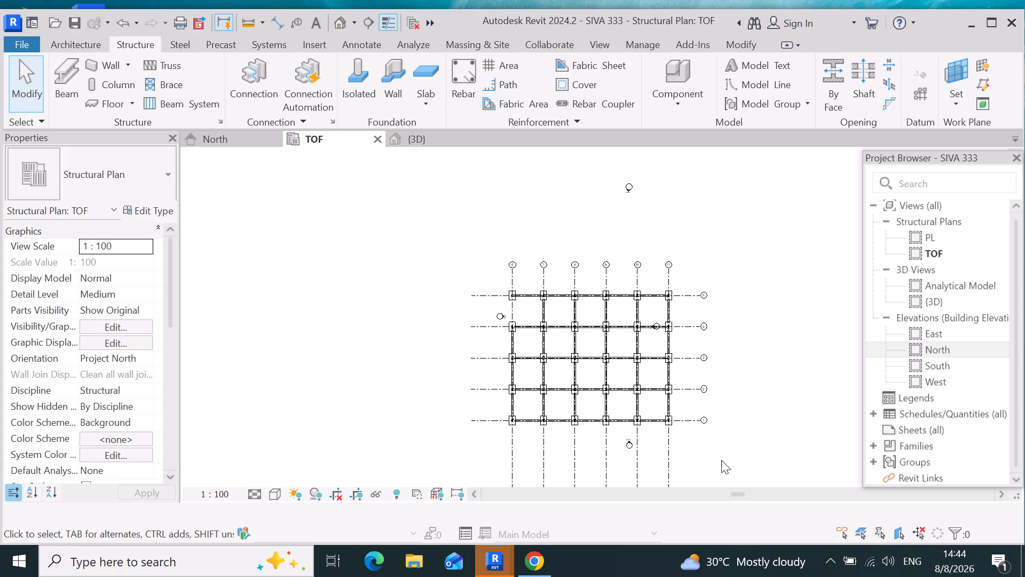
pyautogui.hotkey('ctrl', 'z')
# Return to the North elevation and reset its temporary hide to restore the hidden beams and columns.
pyautogui.click(937, 354)
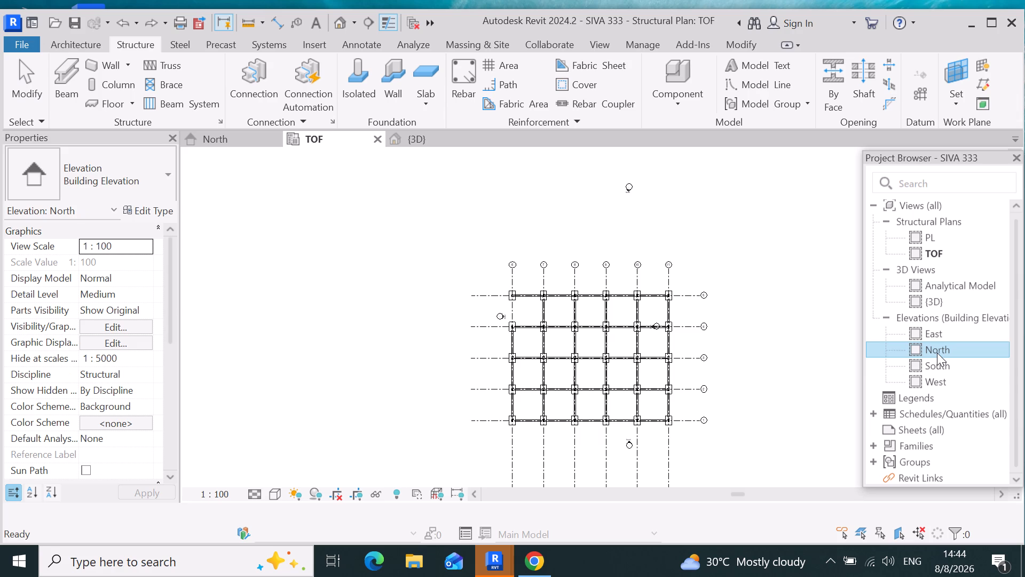
pyautogui.moveTo(936, 353); pyautogui.dragTo(486, 54)
pyautogui.click(447, 27)
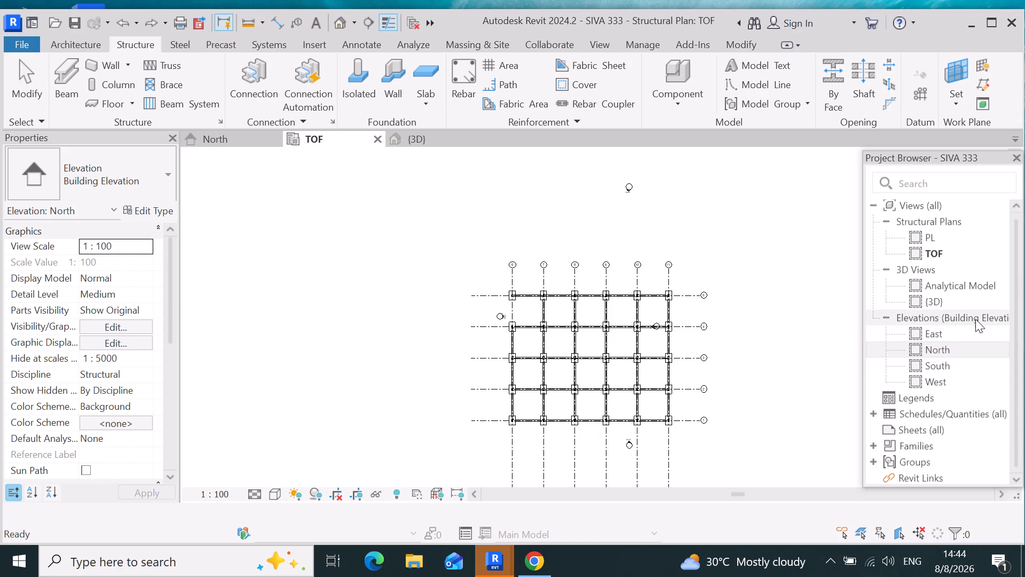
pyautogui.click(233, 127)
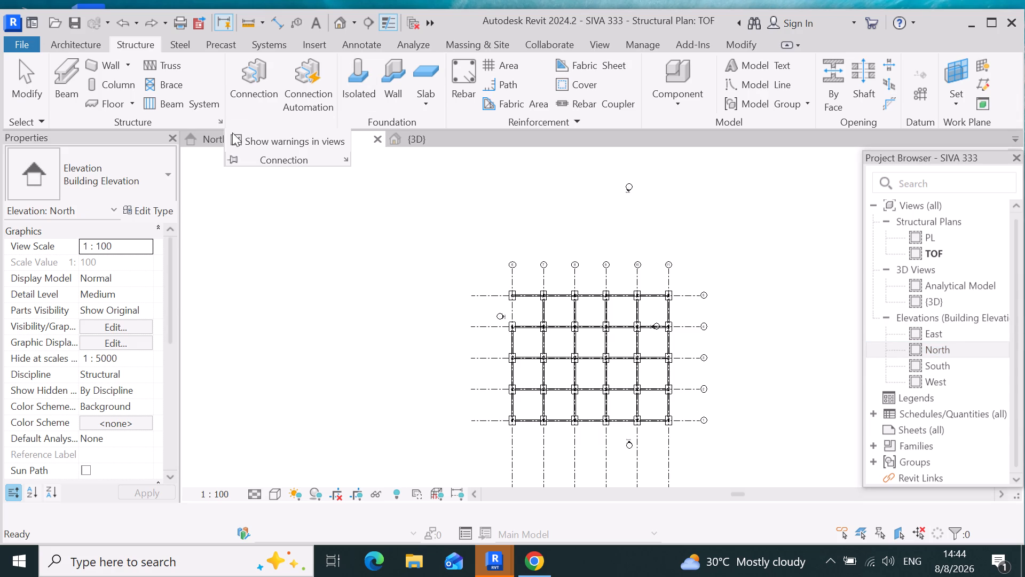
pyautogui.click(289, 311)
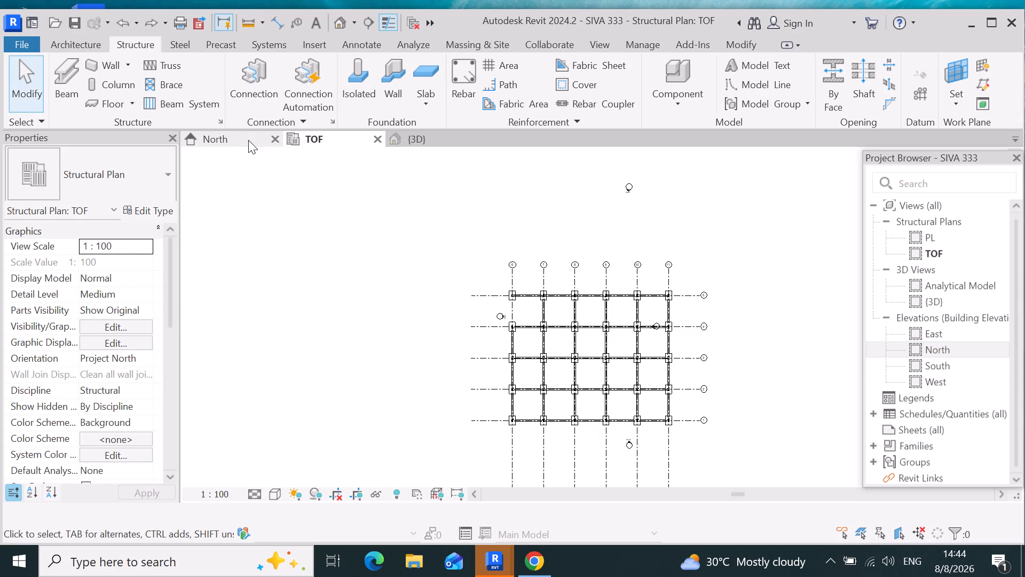
pyautogui.click(249, 140)
pyautogui.scroll(2, 461, 297)
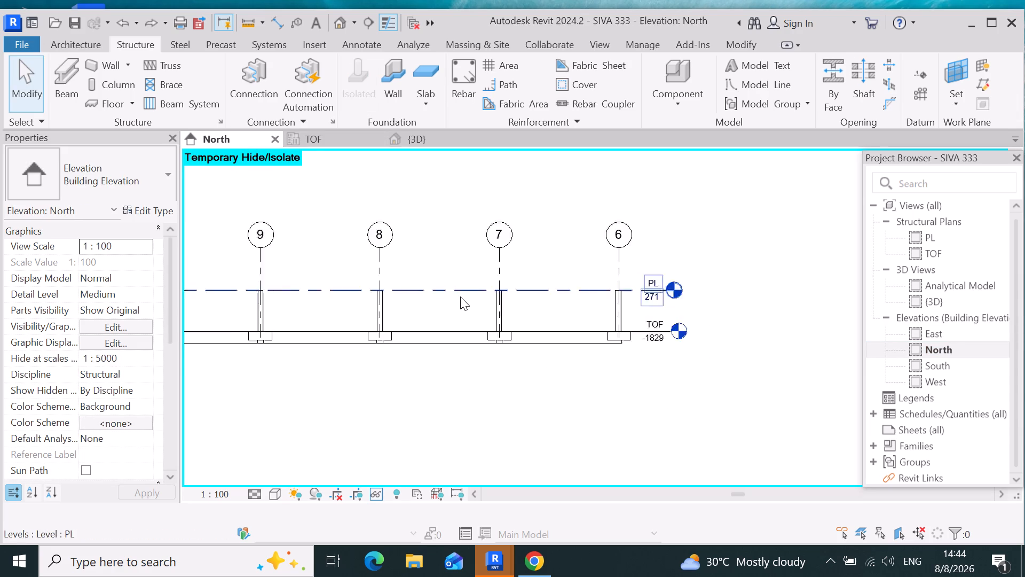
pyautogui.scroll(2, 460, 297)
pyautogui.scroll(-5, 739, 365)
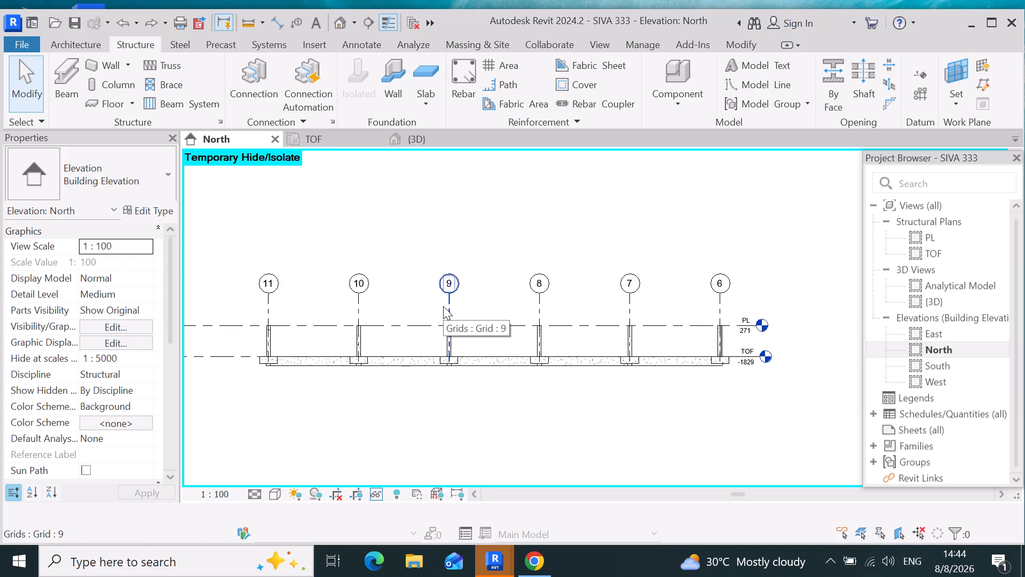
pyautogui.press('h')
pyautogui.press('r')
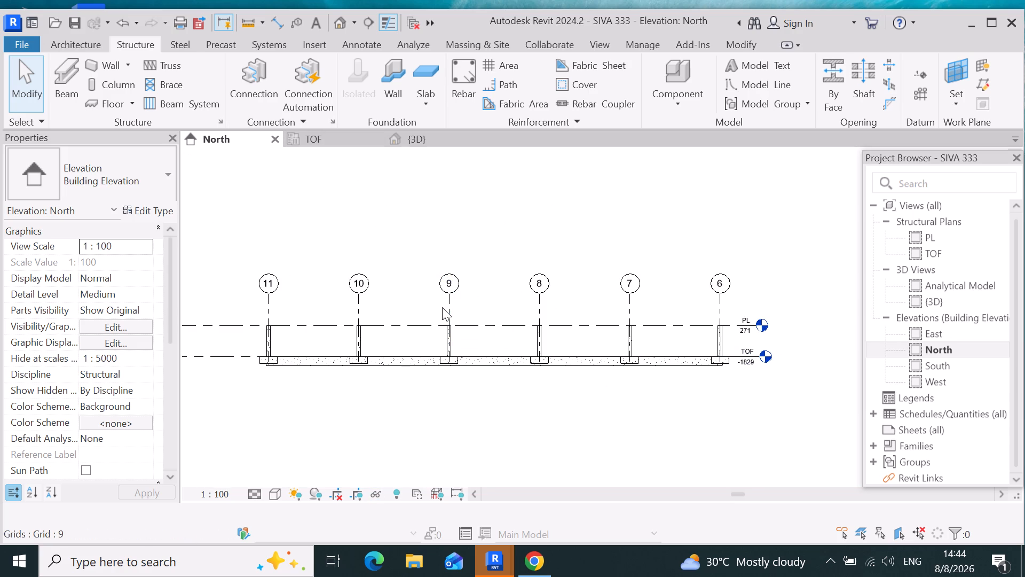
# Check the TOF structural plan briefly, return to the North elevation and save the project.
pyautogui.click(335, 142)
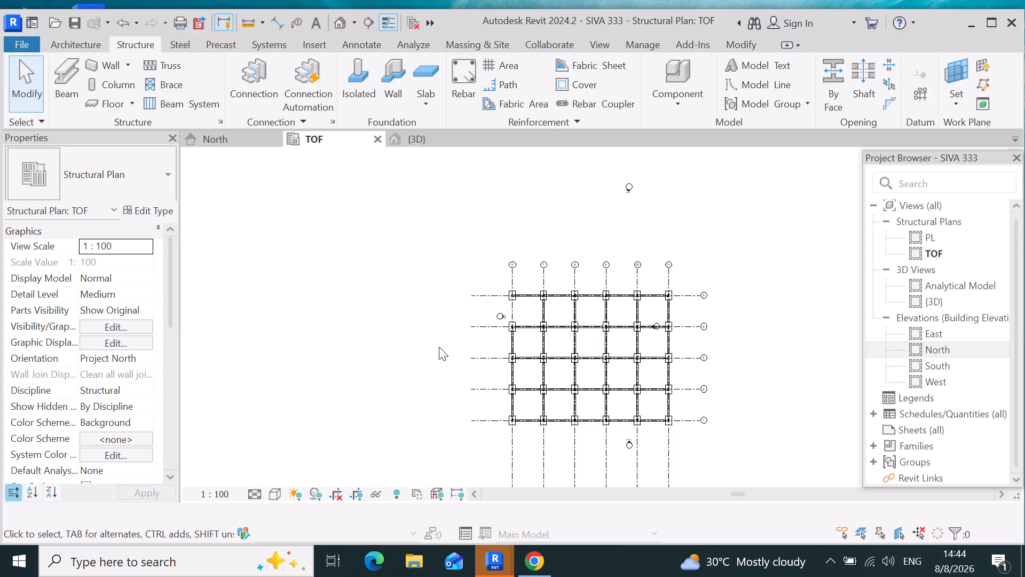
pyautogui.click(242, 142)
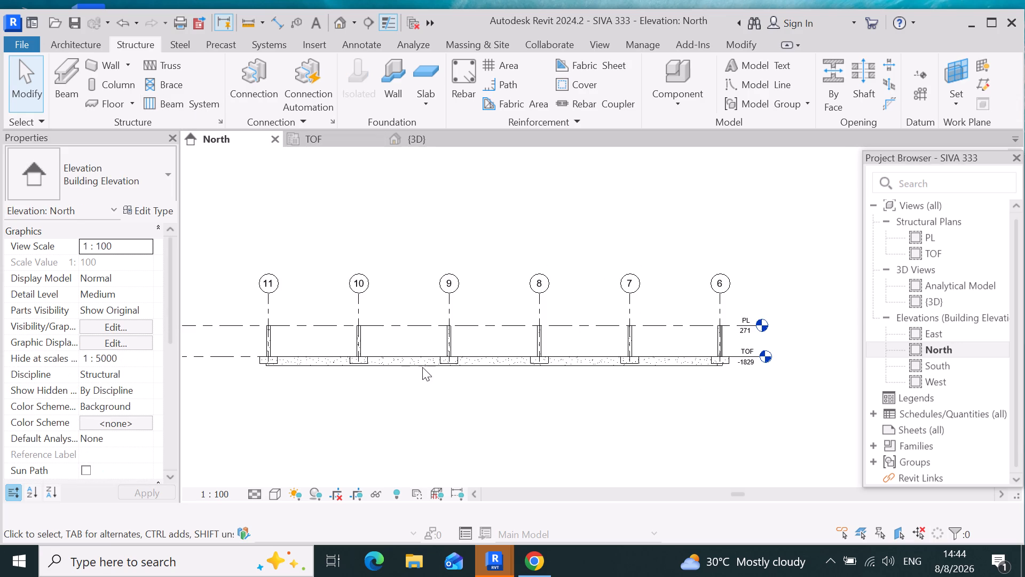
pyautogui.hotkey('ctrl', 's')
# Open the TOF structural plan.
pyautogui.click(351, 139)
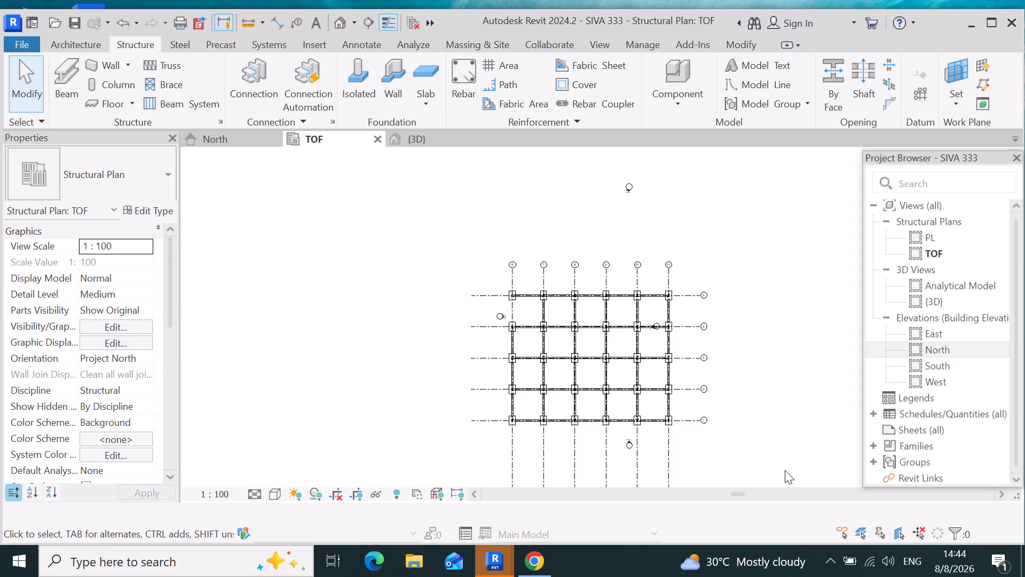
# Filter the TOF plan selection to Structural Framing (Other) only and delete all the 300 x 600mm beams.
pyautogui.scroll(4, 710, 337)
pyautogui.scroll(13, 606, 246)
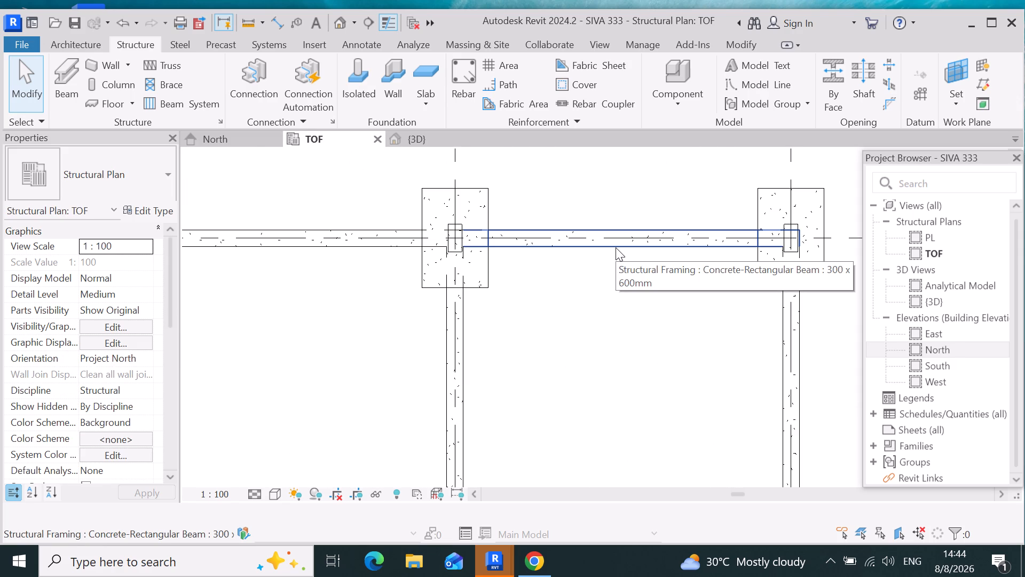
pyautogui.scroll(-16, 617, 245)
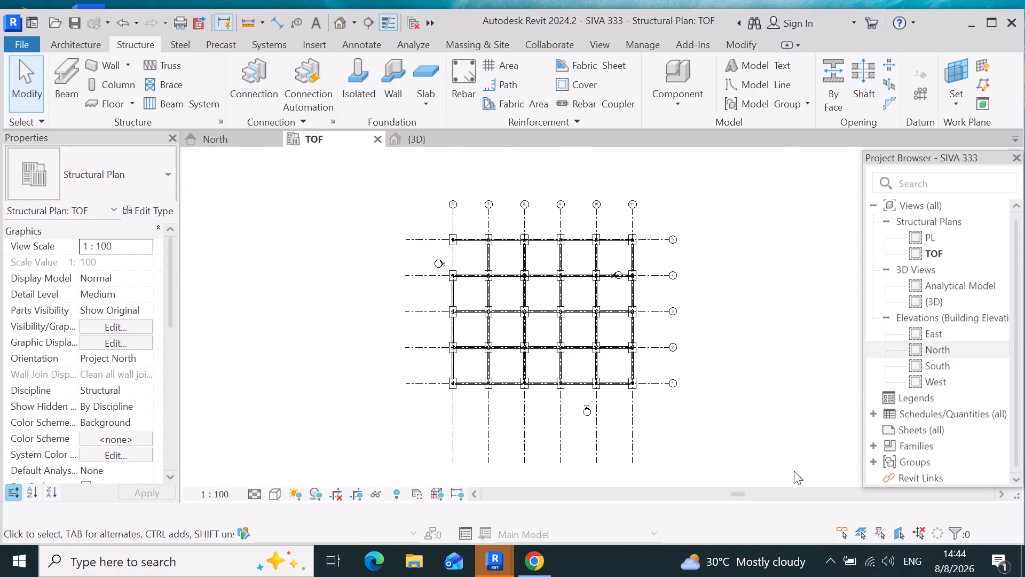
pyautogui.moveTo(796, 472); pyautogui.dragTo(378, 172)
pyautogui.click(378, 172)
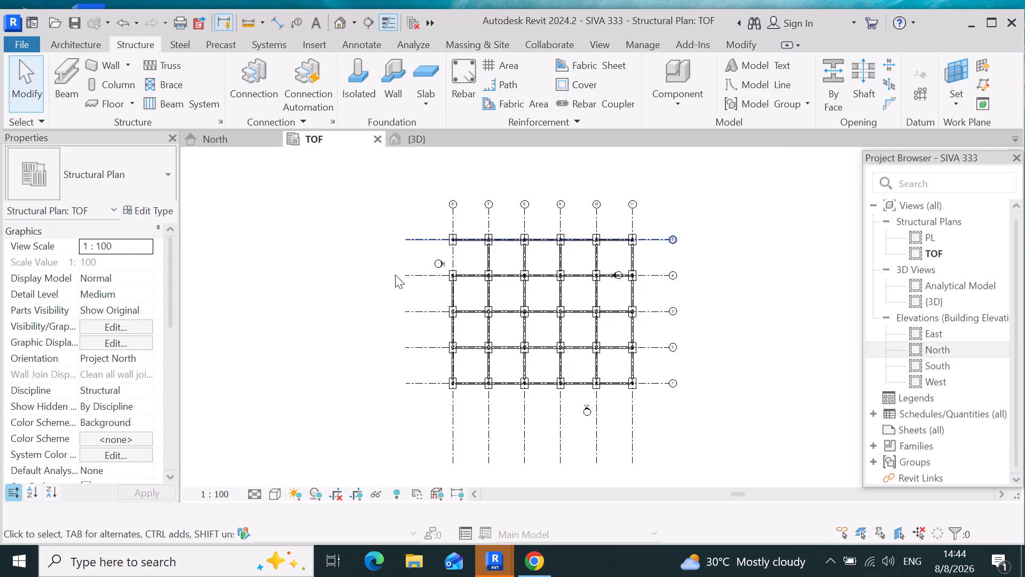
pyautogui.moveTo(344, 467); pyautogui.dragTo(723, 171)
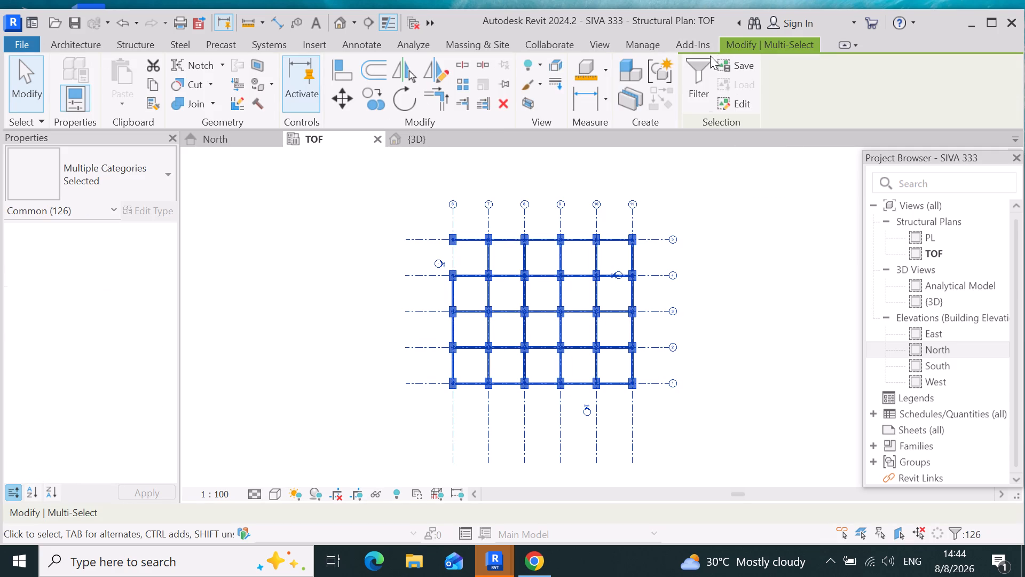
pyautogui.click(707, 59)
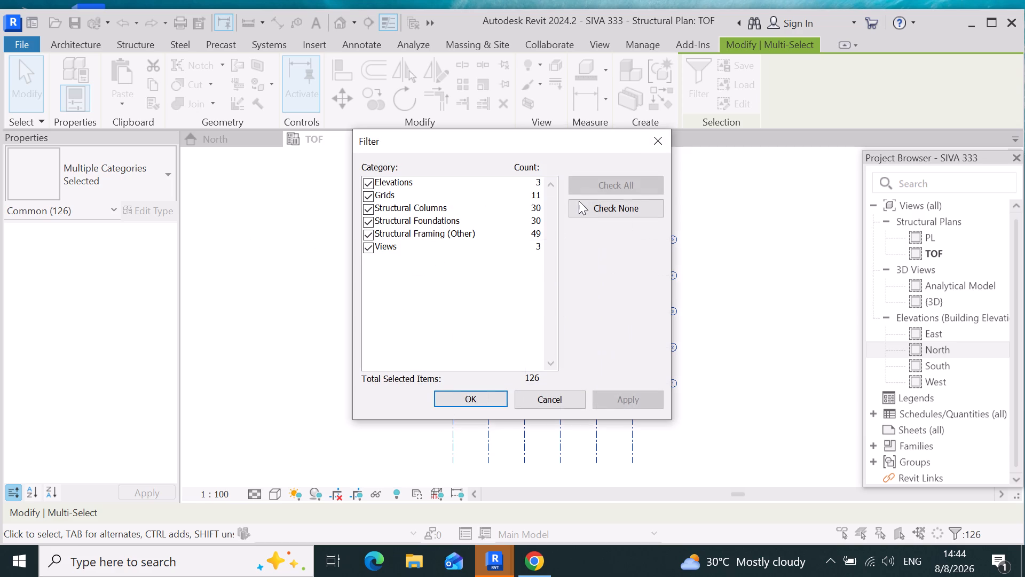
pyautogui.click(600, 208)
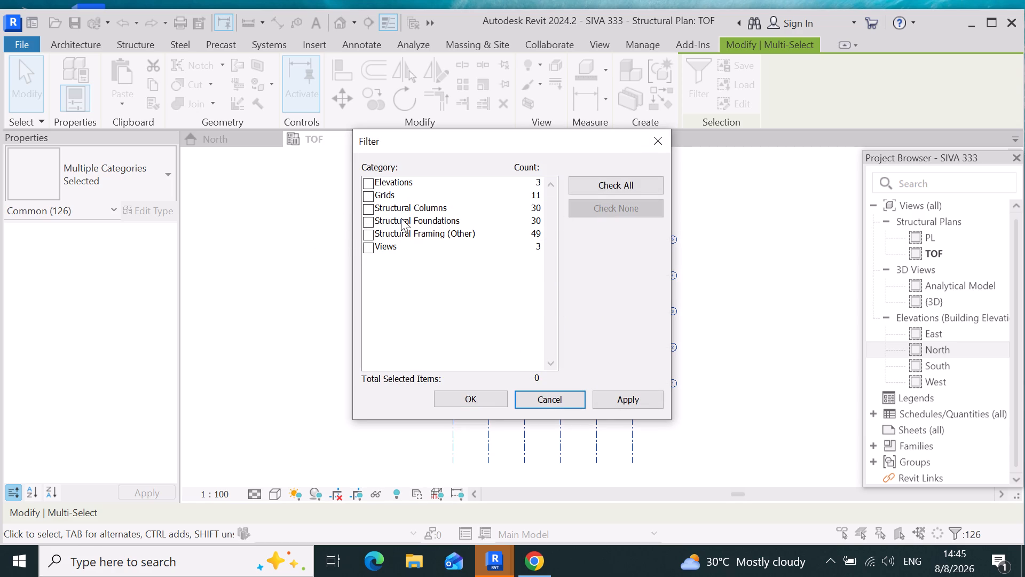
pyautogui.click(364, 231)
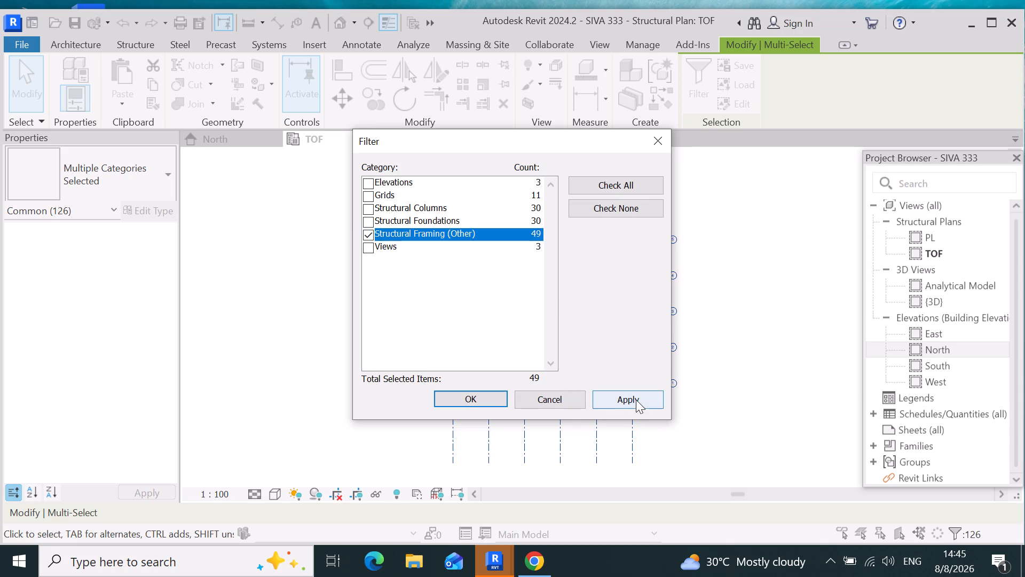
pyautogui.click(636, 400)
pyautogui.click(456, 395)
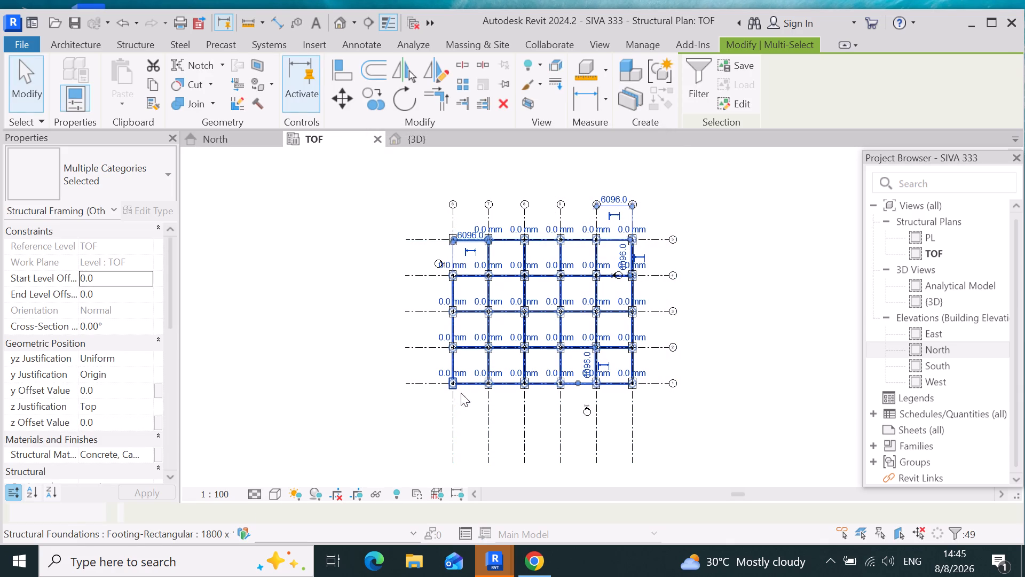
pyautogui.scroll(4, 522, 165)
pyautogui.scroll(3, 596, 384)
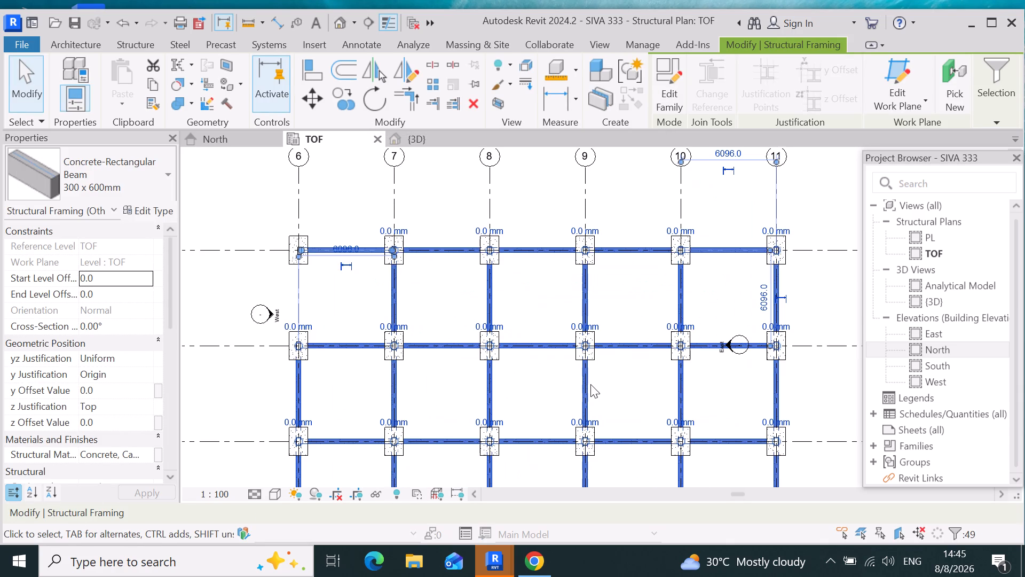
pyautogui.press('Delete')
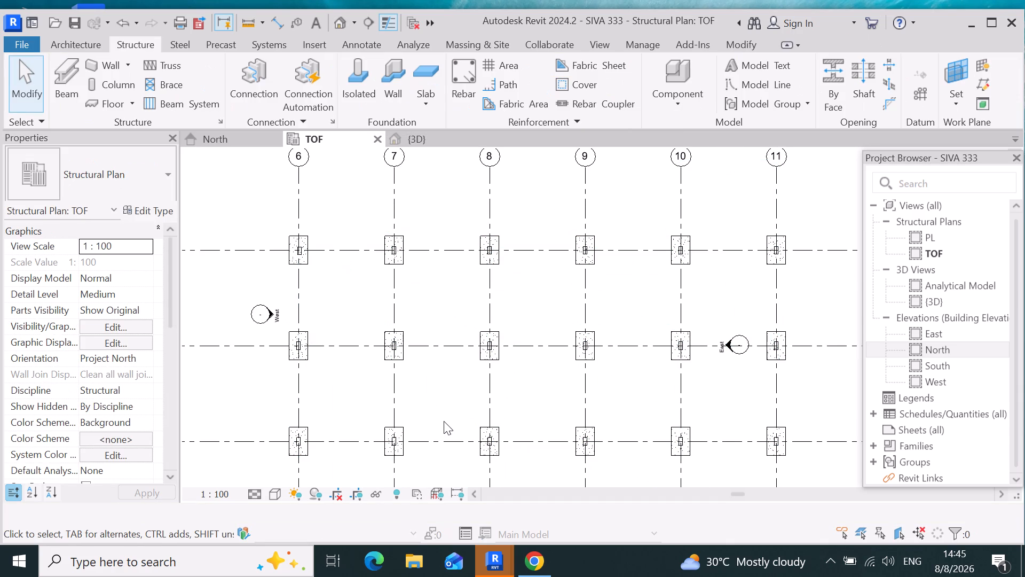
# Open the 3D view and examine the columns and isolated footings across the grid, up close and as a whole.
pyautogui.scroll(-4, 569, 321)
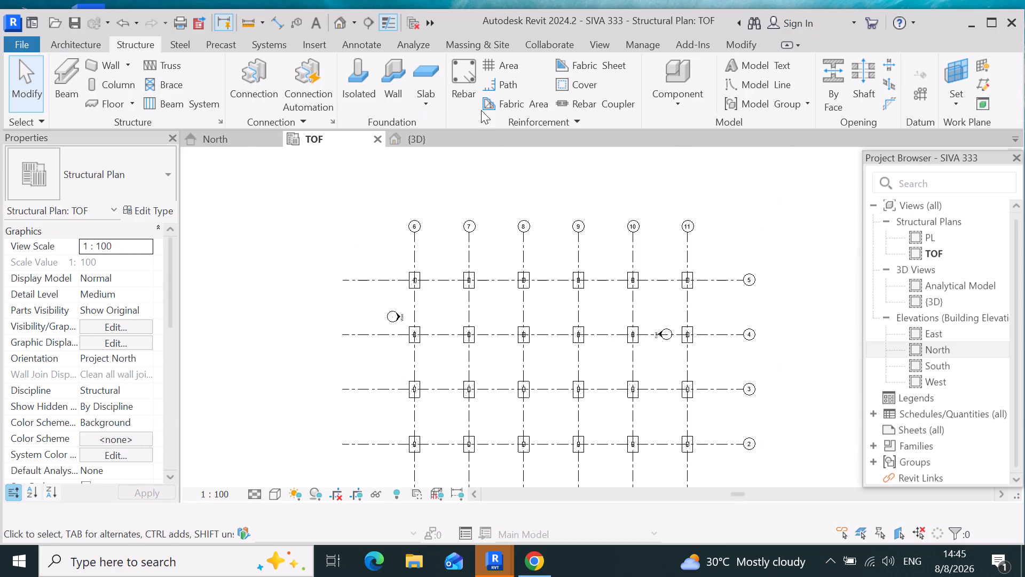
pyautogui.click(456, 142)
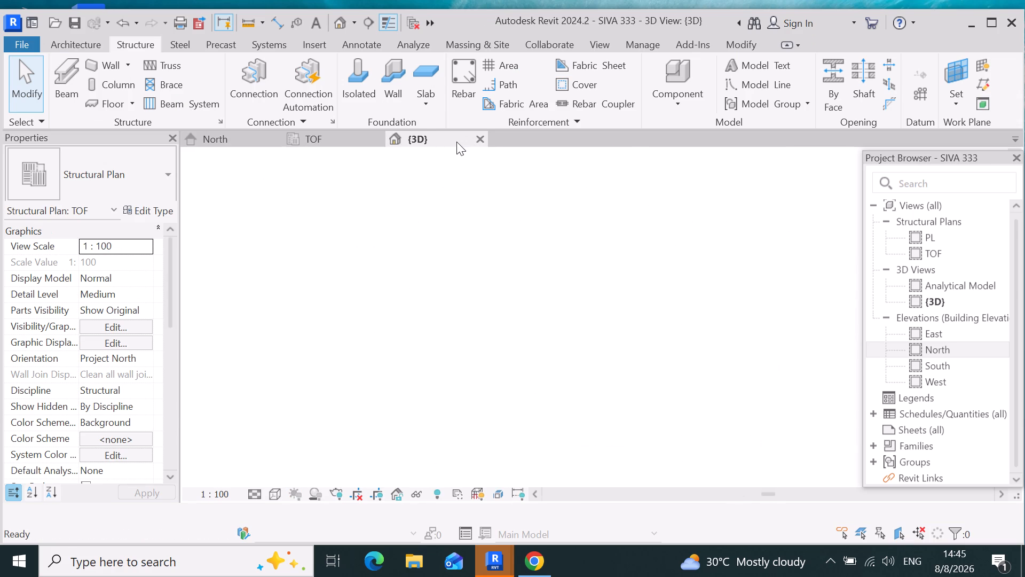
pyautogui.scroll(-5, 612, 213)
pyautogui.scroll(4, 483, 301)
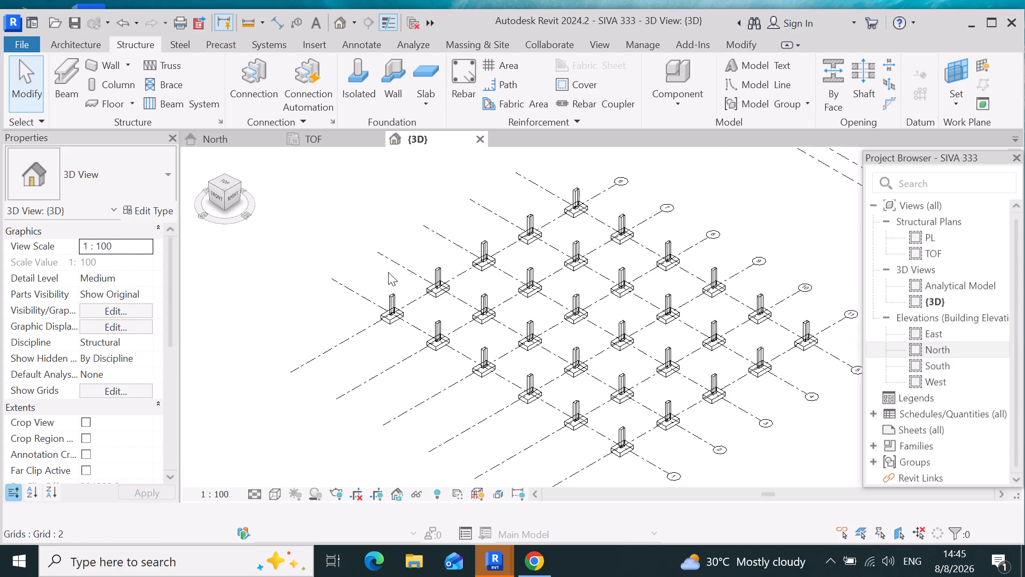
pyautogui.scroll(4, 391, 277)
pyautogui.scroll(20, 406, 330)
pyautogui.scroll(3, 406, 330)
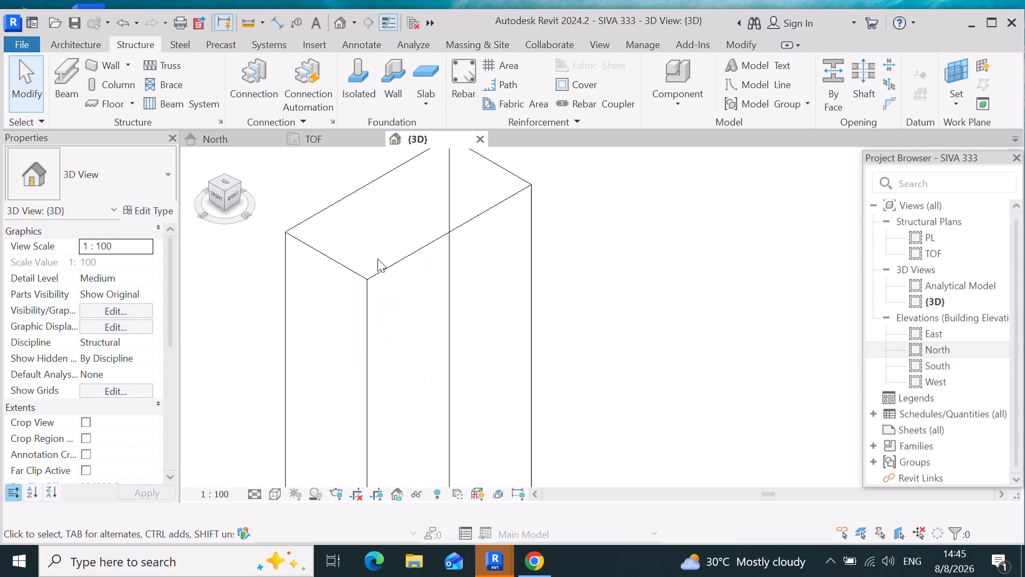
pyautogui.scroll(-17, 501, 259)
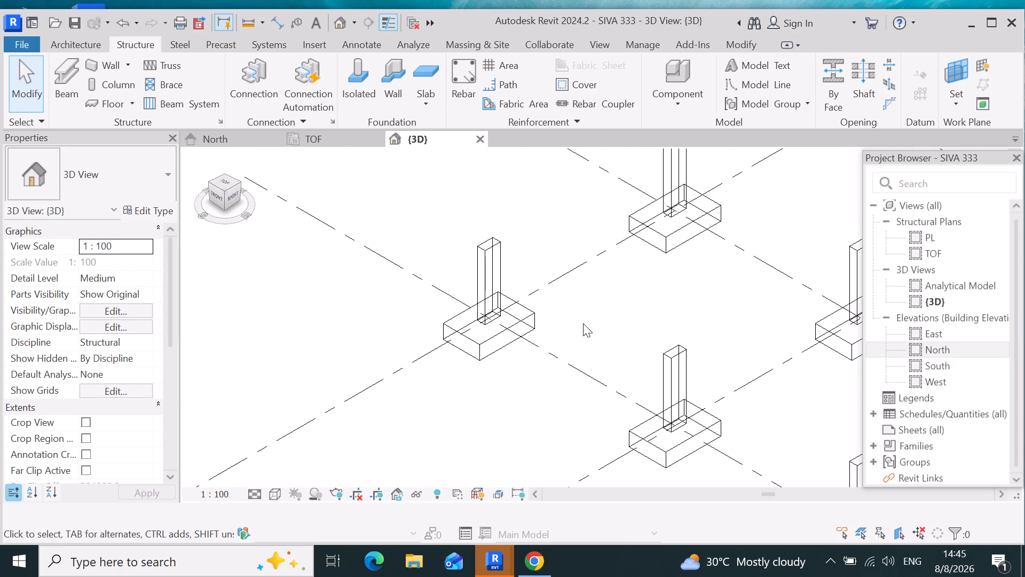
pyautogui.scroll(4, 528, 237)
pyautogui.scroll(5, 478, 254)
pyautogui.scroll(-5, 541, 223)
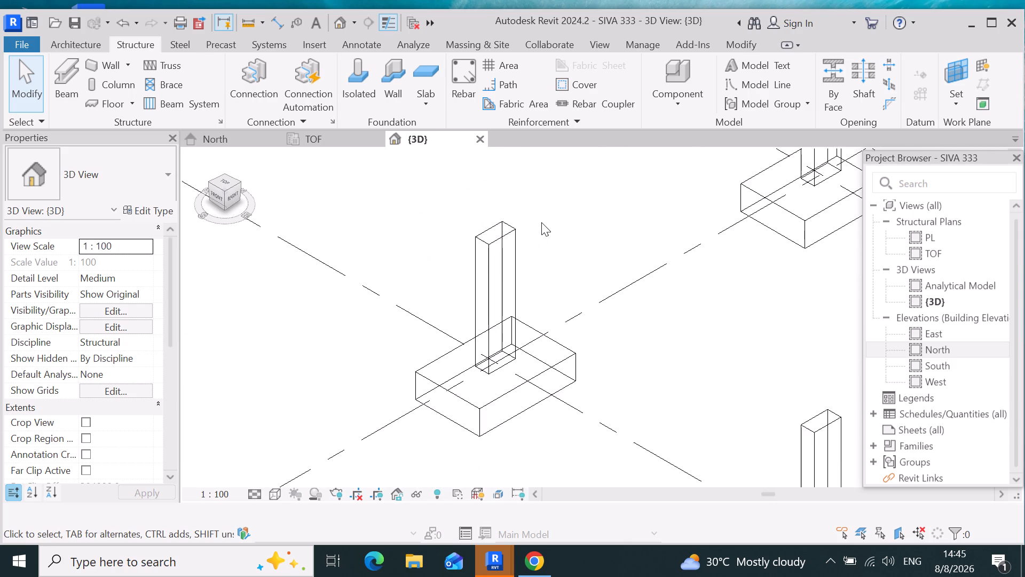
pyautogui.scroll(9, 525, 365)
pyautogui.scroll(-5, 534, 307)
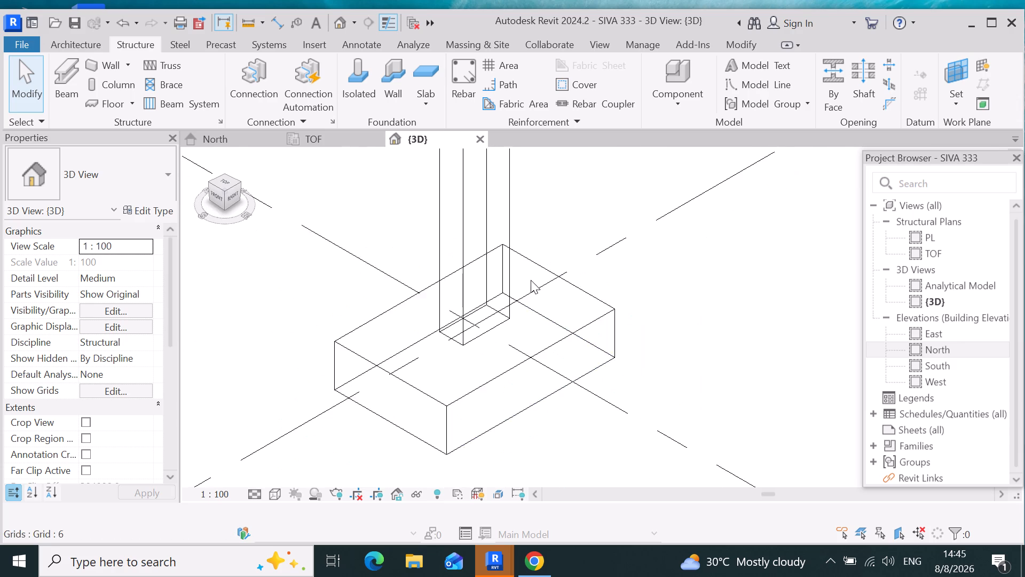
pyautogui.scroll(-10, 531, 280)
pyautogui.scroll(-7, 452, 336)
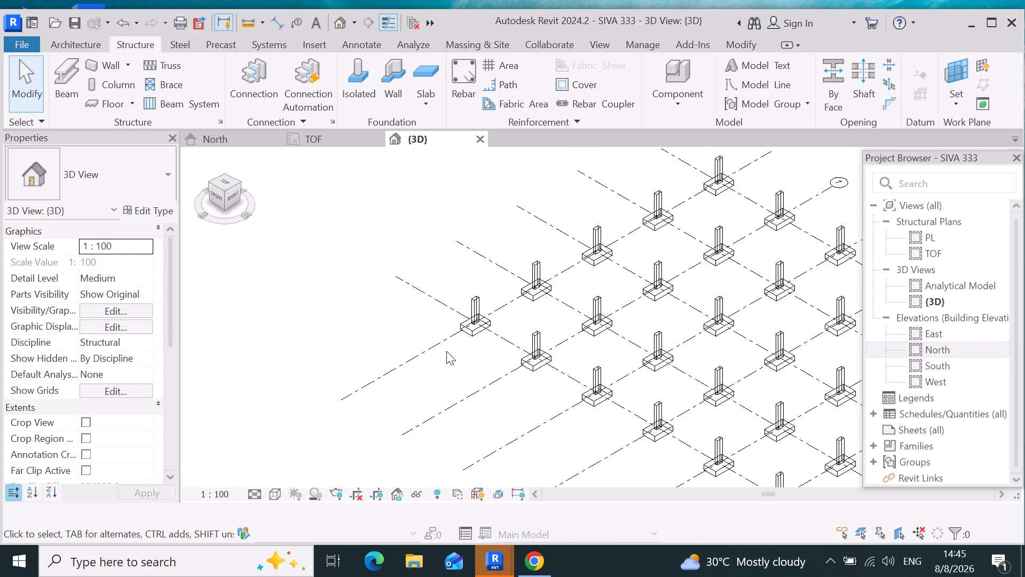
pyautogui.scroll(-2, 446, 351)
pyautogui.scroll(12, 661, 225)
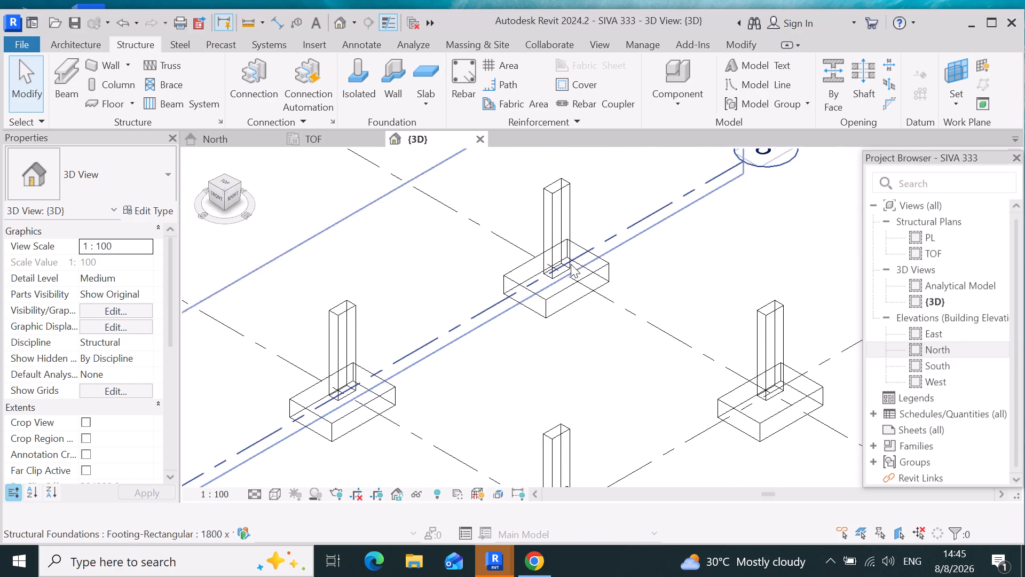
pyautogui.scroll(-5, 554, 261)
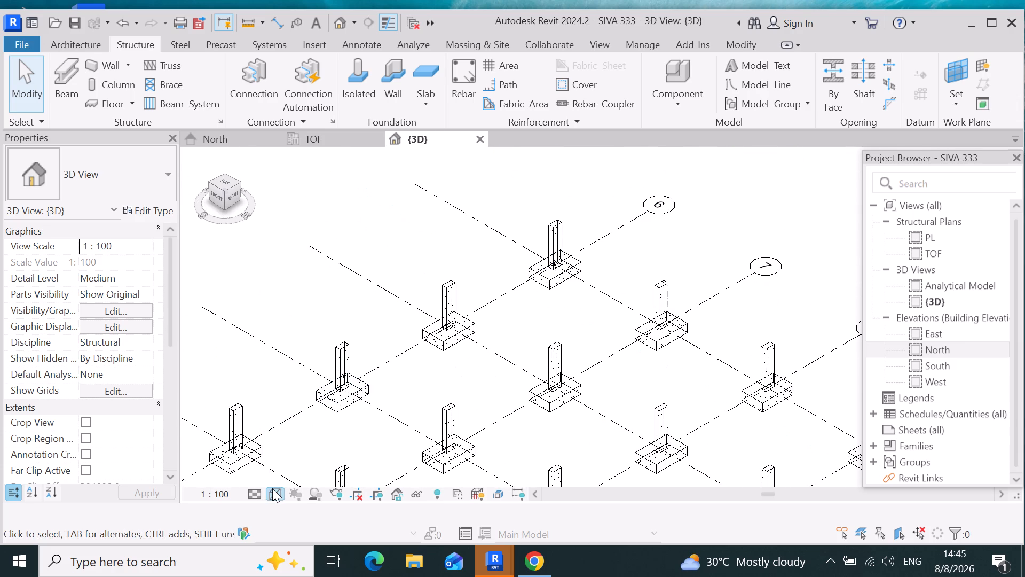
# Switch the 3D view's visual style to Realistic so the concrete materials are rendered.
pyautogui.click(272, 492)
pyautogui.click(287, 481)
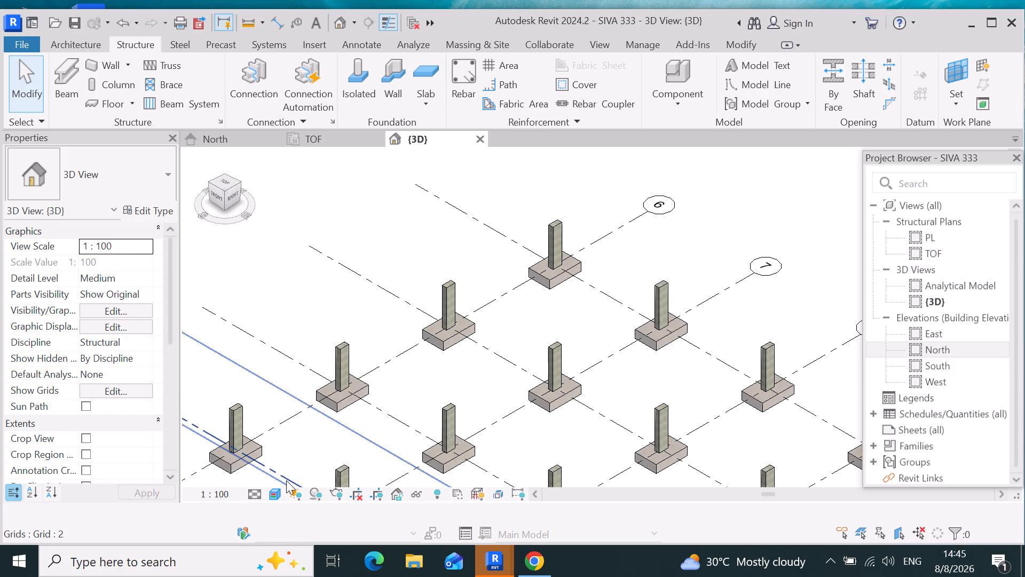
# Inspect how the columns sit on their rectangular footings in the 3D view, then the overall layout.
pyautogui.scroll(14, 567, 227)
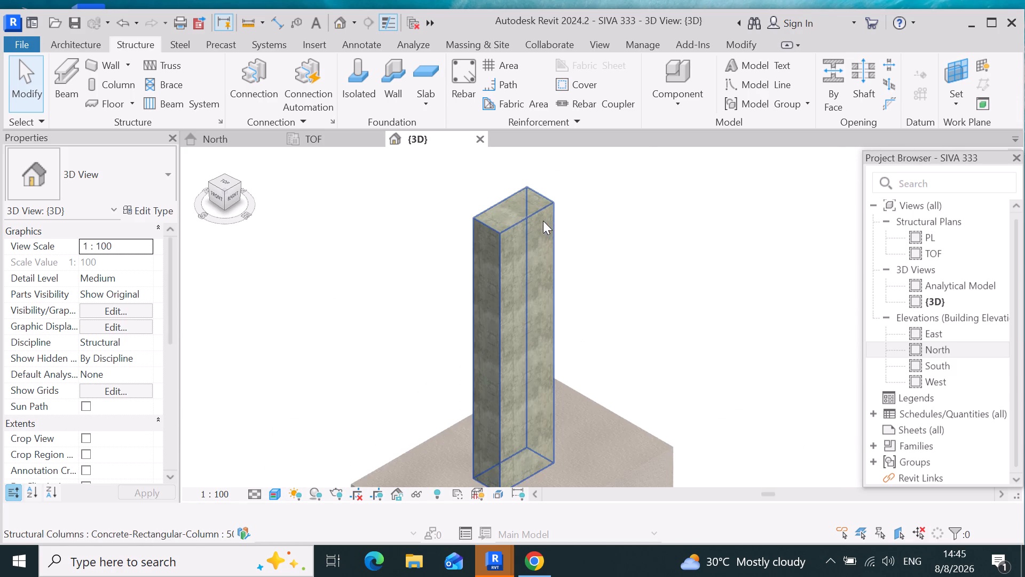
pyautogui.scroll(-5, 585, 180)
pyautogui.scroll(4, 600, 390)
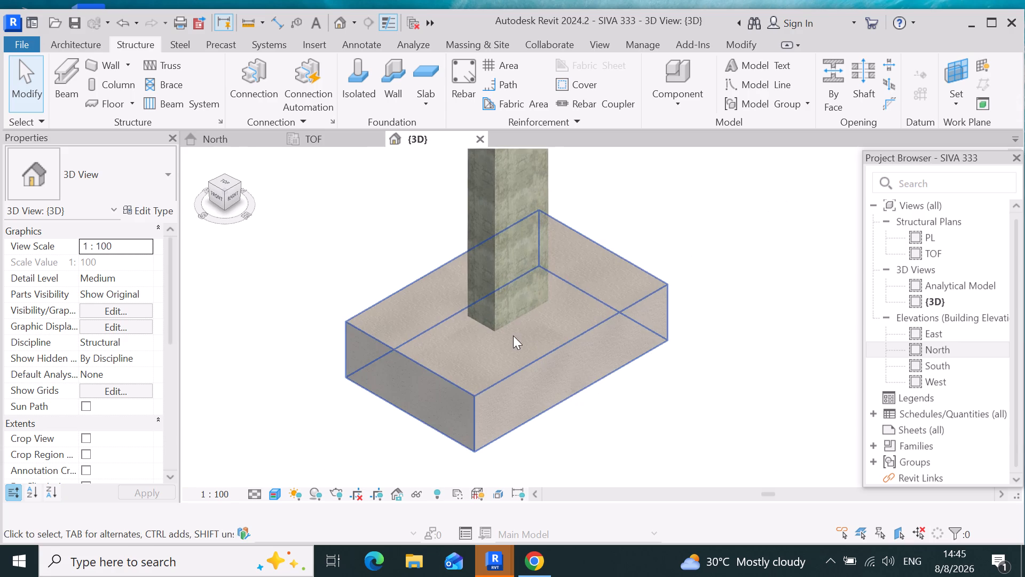
pyautogui.scroll(-18, 495, 276)
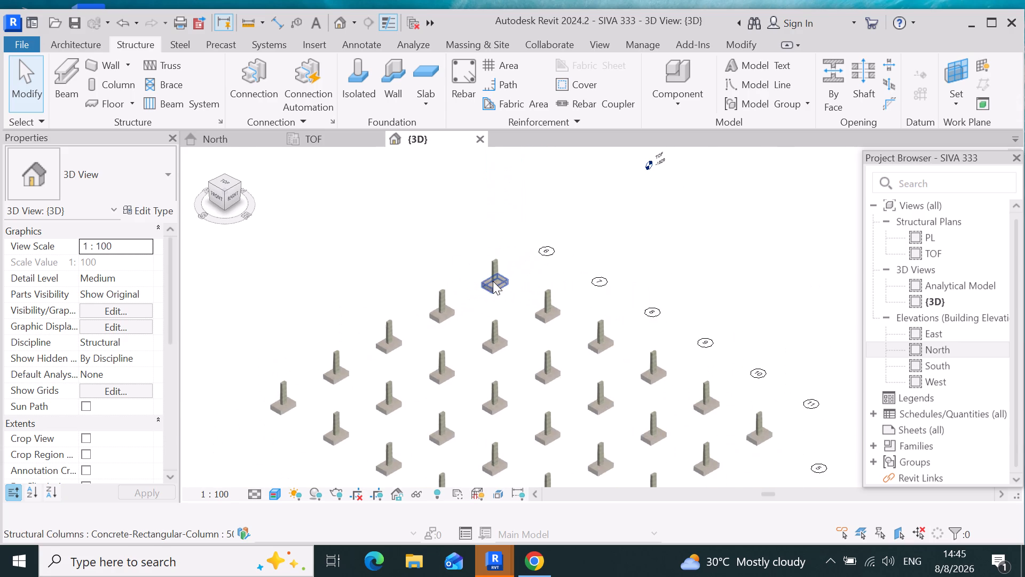
pyautogui.scroll(-6, 459, 261)
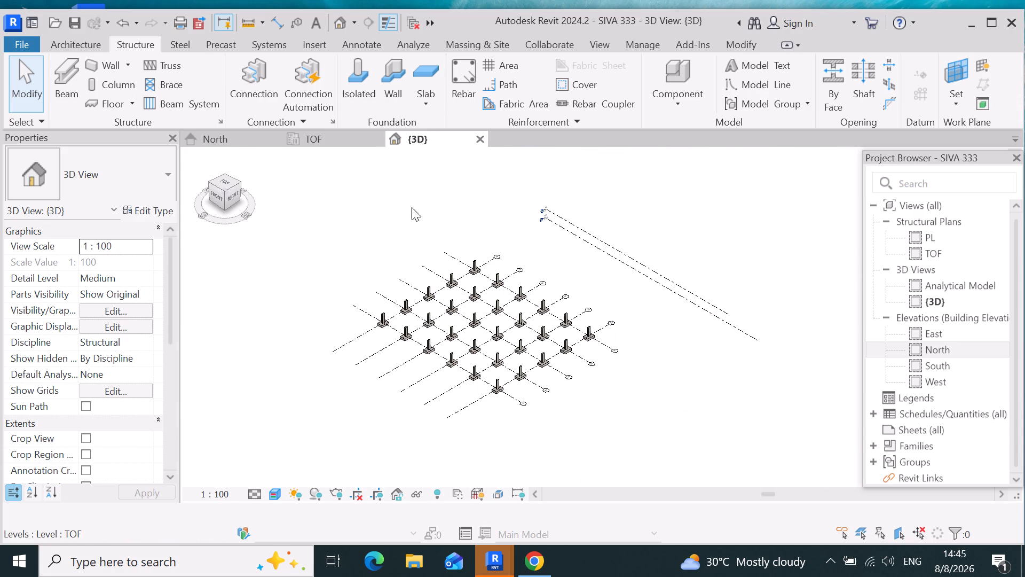
# In the TOF plan, filter the selection to Structural Columns only and delete all the 500X250 columns.
pyautogui.click(345, 141)
pyautogui.scroll(-3, 454, 215)
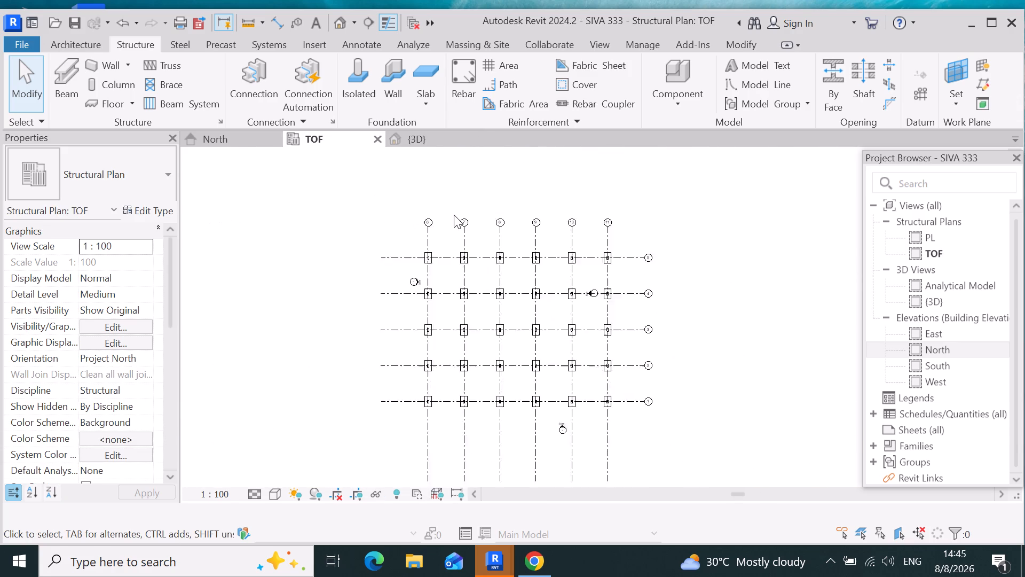
pyautogui.scroll(-2, 454, 215)
pyautogui.moveTo(672, 414); pyautogui.dragTo(343, 192)
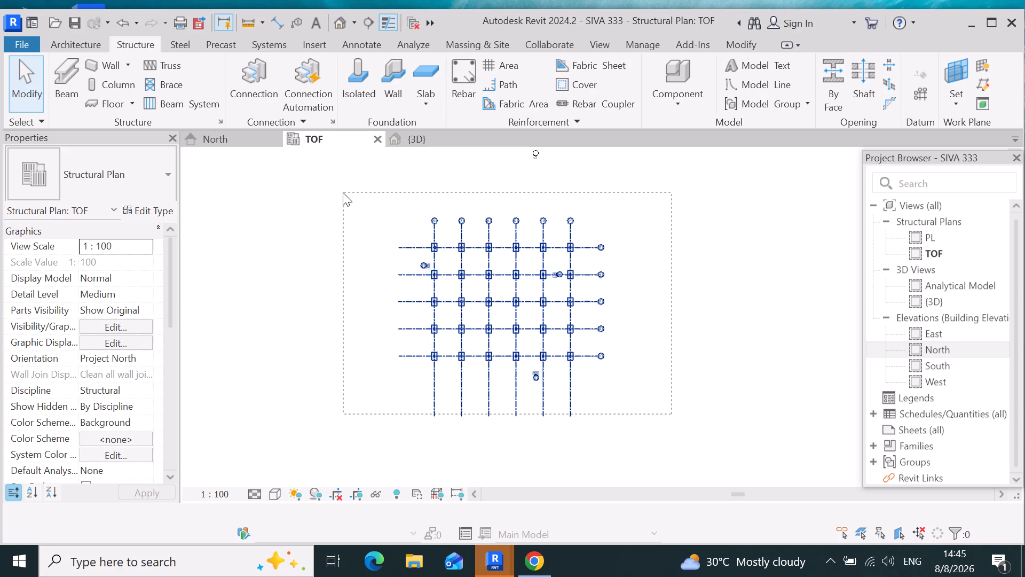
pyautogui.moveTo(343, 192); pyautogui.dragTo(343, 193)
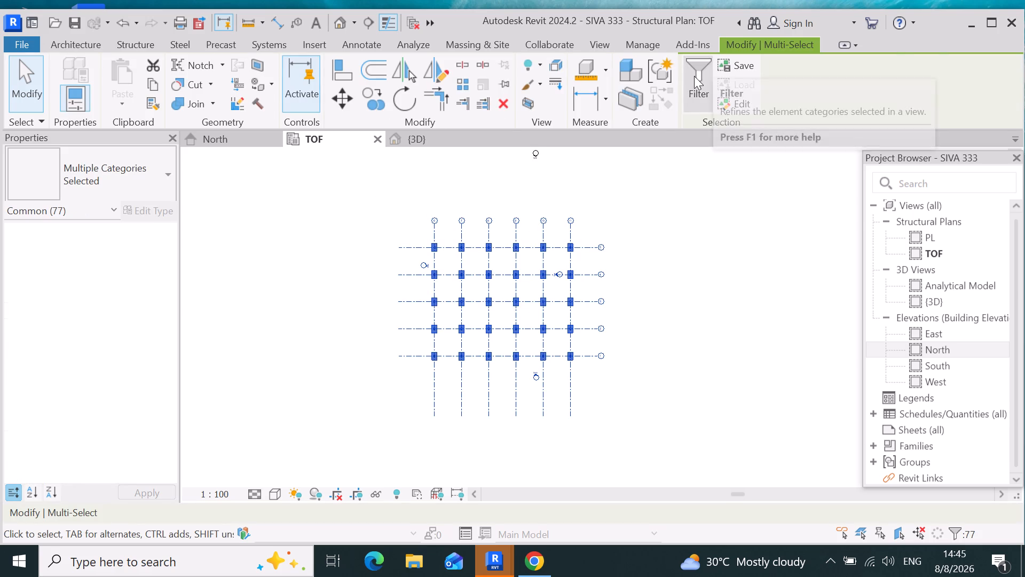
pyautogui.click(694, 76)
pyautogui.click(428, 208)
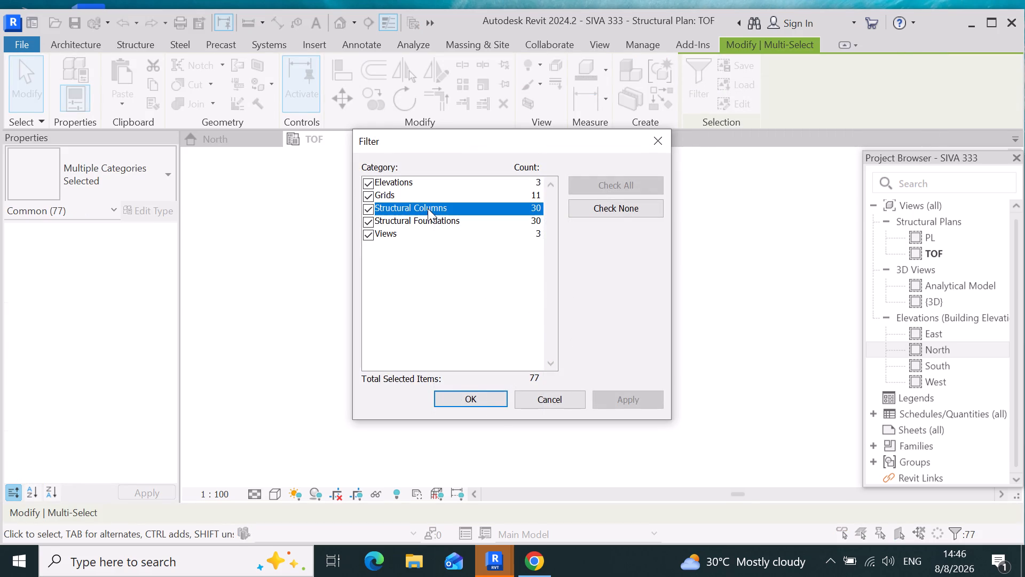
pyautogui.click(608, 206)
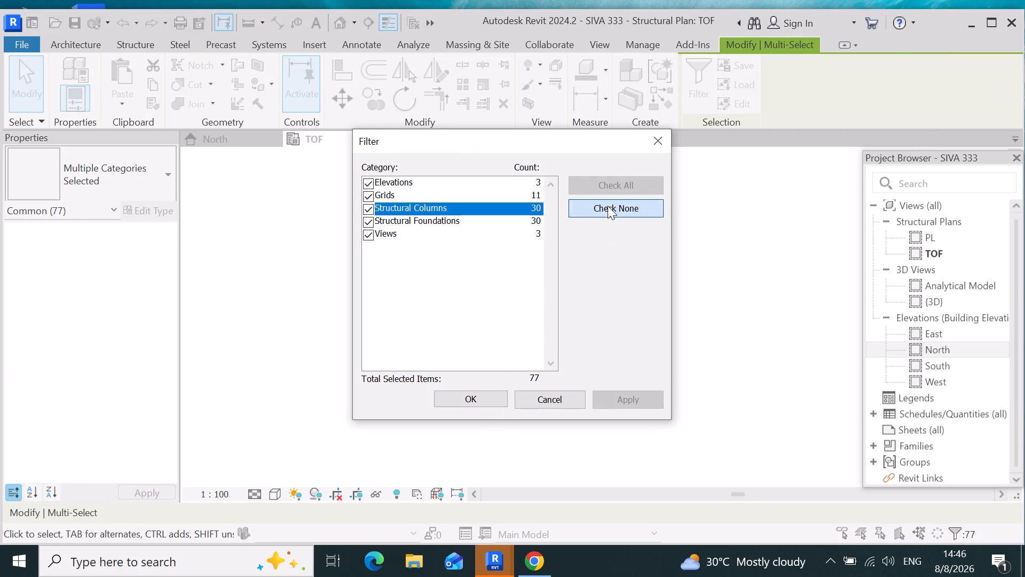
pyautogui.click(367, 210)
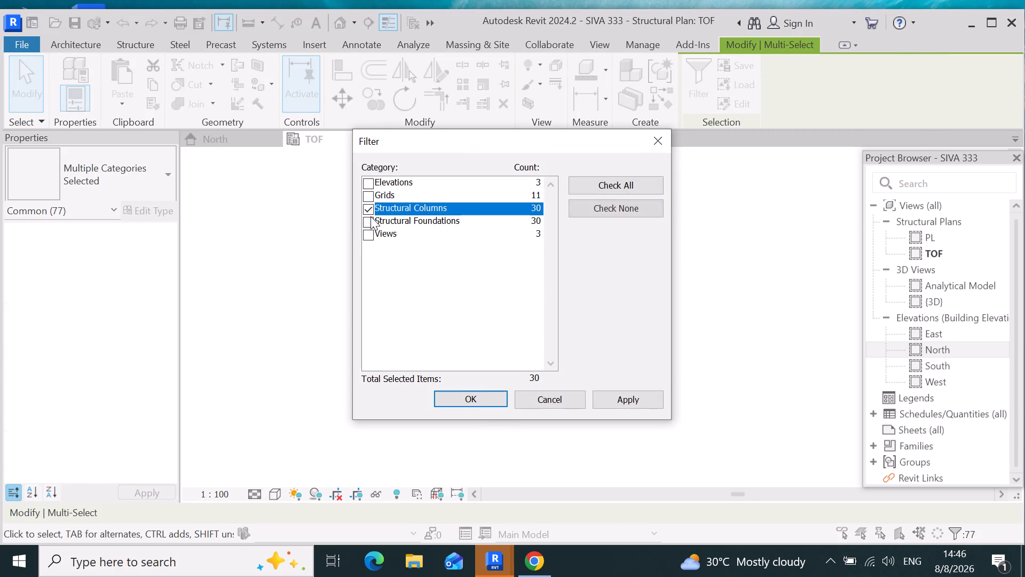
pyautogui.click(638, 401)
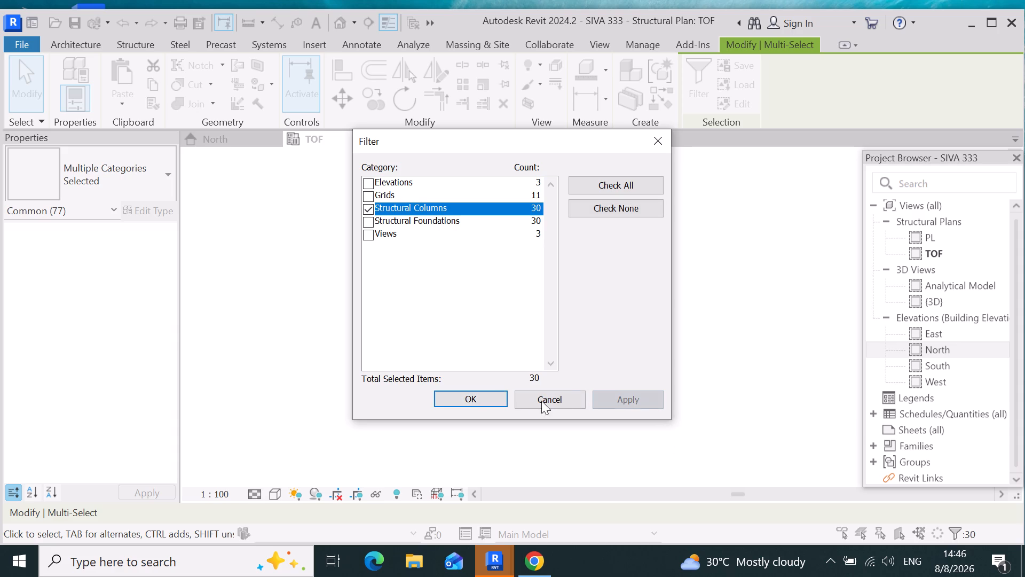
pyautogui.click(478, 398)
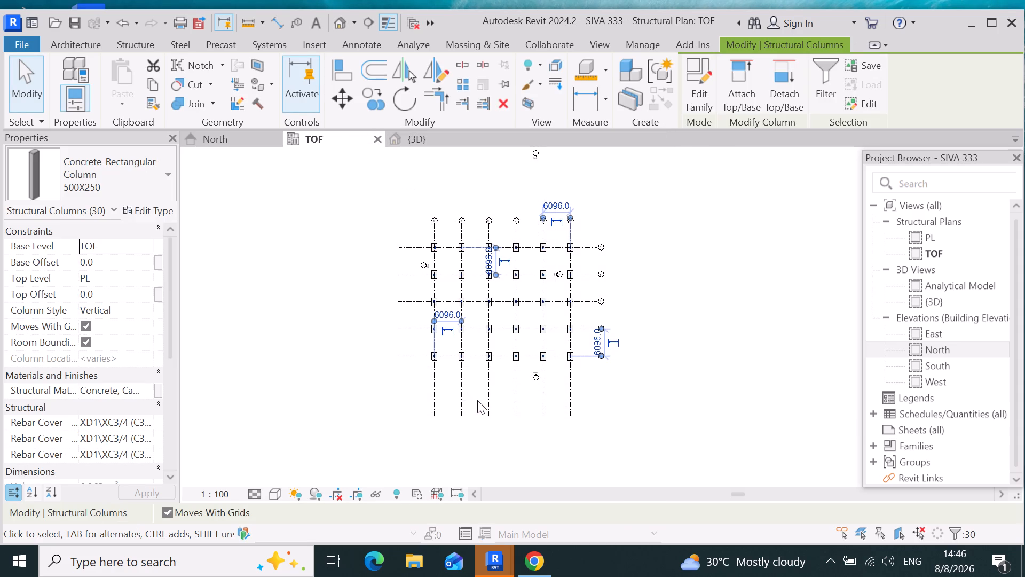
pyautogui.press('Delete')
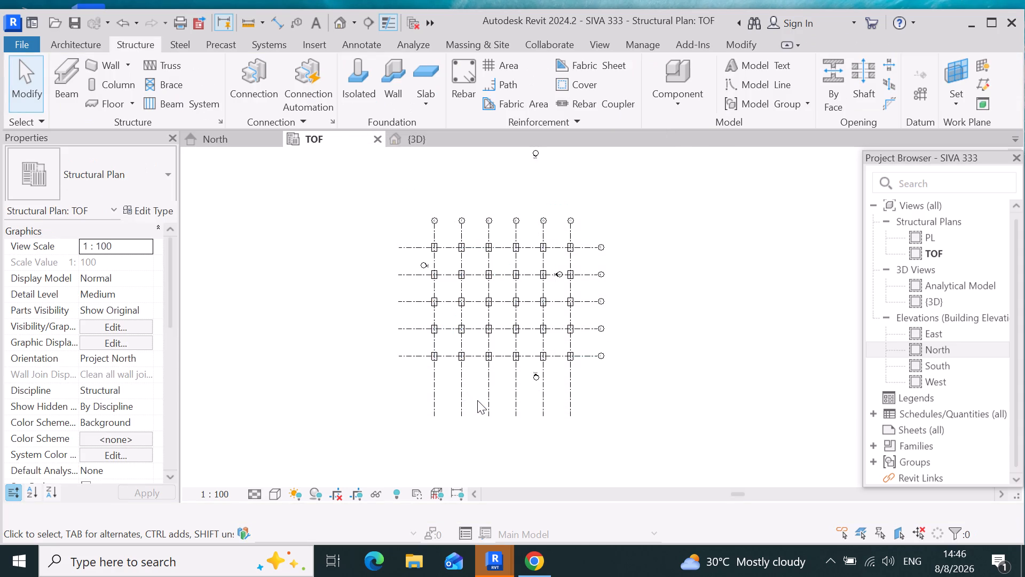
# Return to the 3D view to check the model without columns.
pyautogui.click(461, 132)
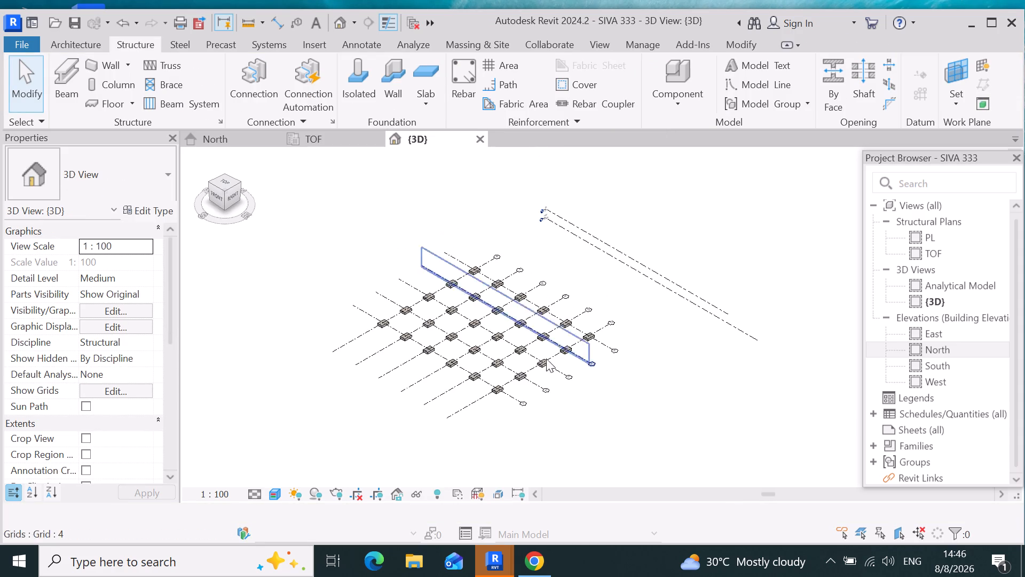
# Inspect the rectangular footings at the grid intersections in the 3D view, close up and as a whole.
pyautogui.scroll(4, 437, 244)
pyautogui.scroll(8, 496, 319)
pyautogui.scroll(2, 525, 233)
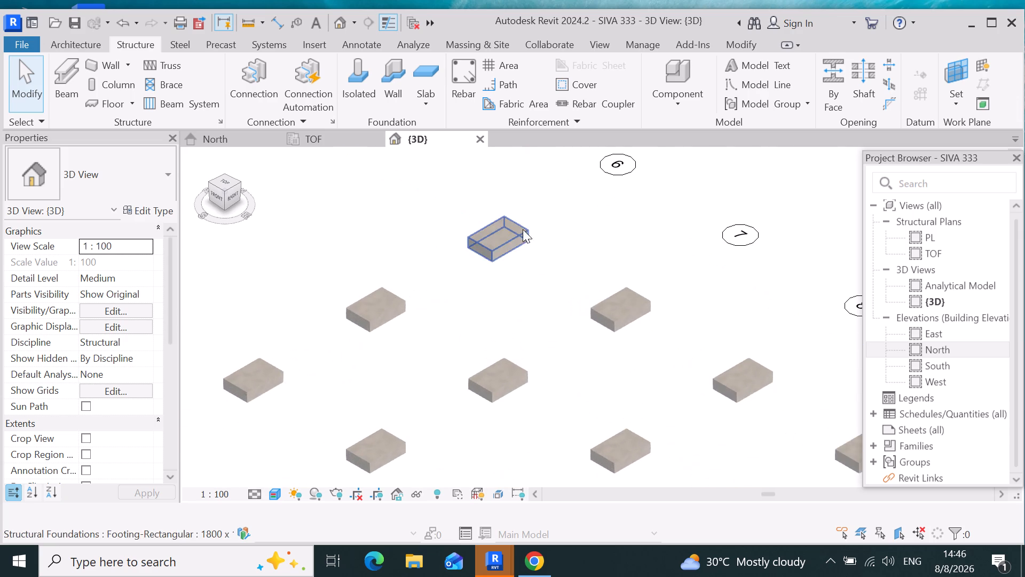
pyautogui.scroll(6, 523, 229)
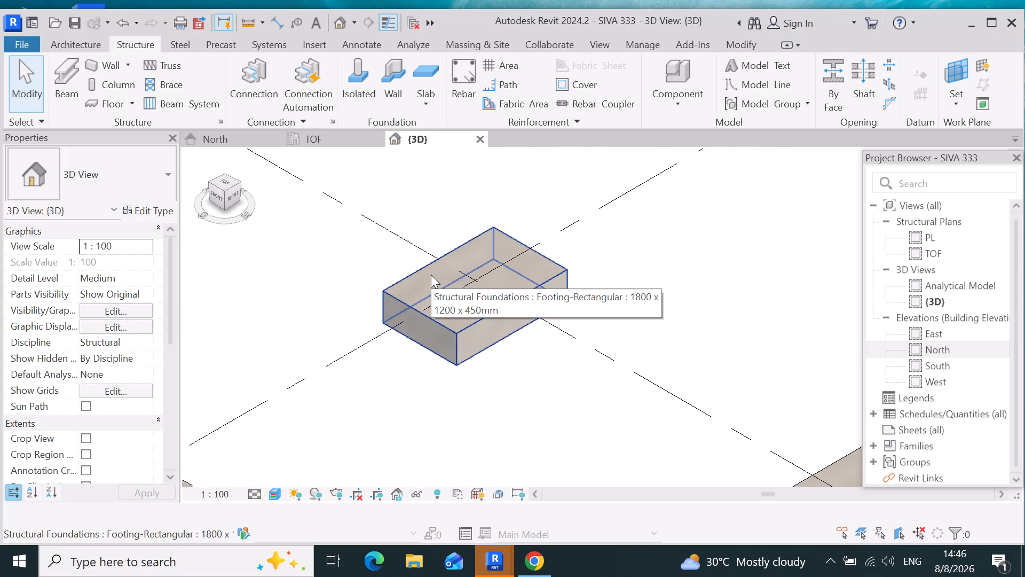
pyautogui.scroll(-14, 430, 274)
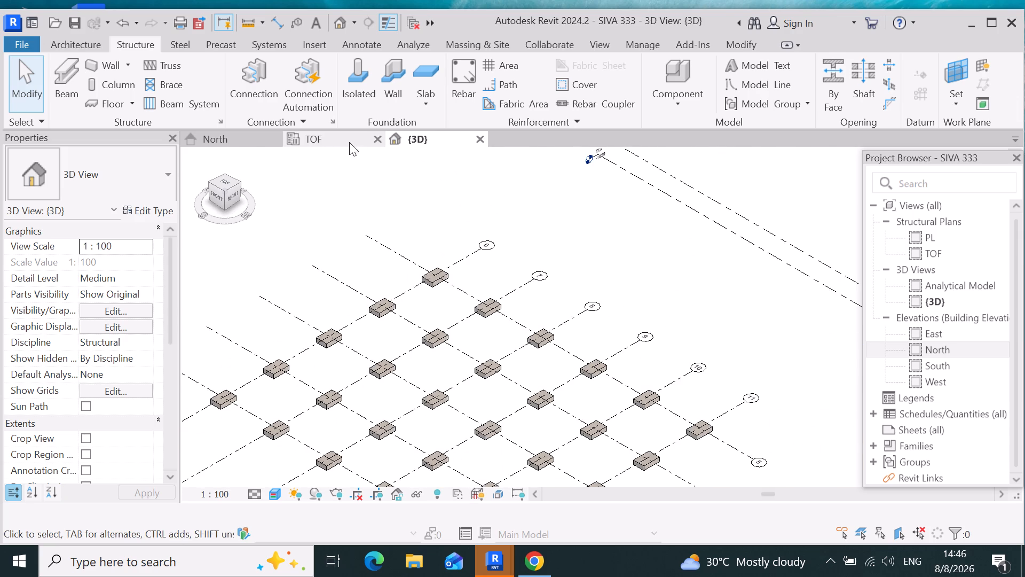
# Switch to the TOF structural plan.
pyautogui.click(348, 141)
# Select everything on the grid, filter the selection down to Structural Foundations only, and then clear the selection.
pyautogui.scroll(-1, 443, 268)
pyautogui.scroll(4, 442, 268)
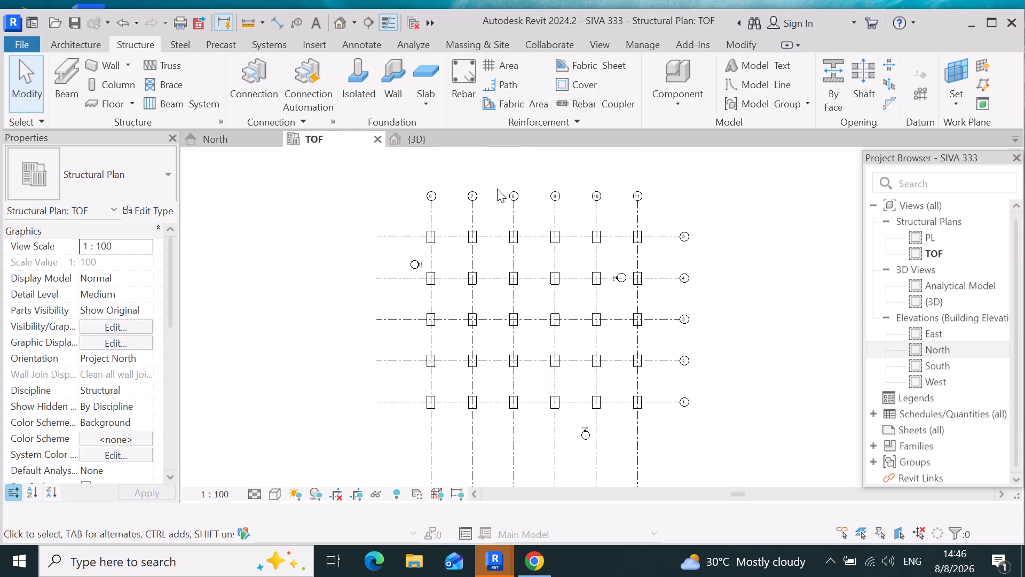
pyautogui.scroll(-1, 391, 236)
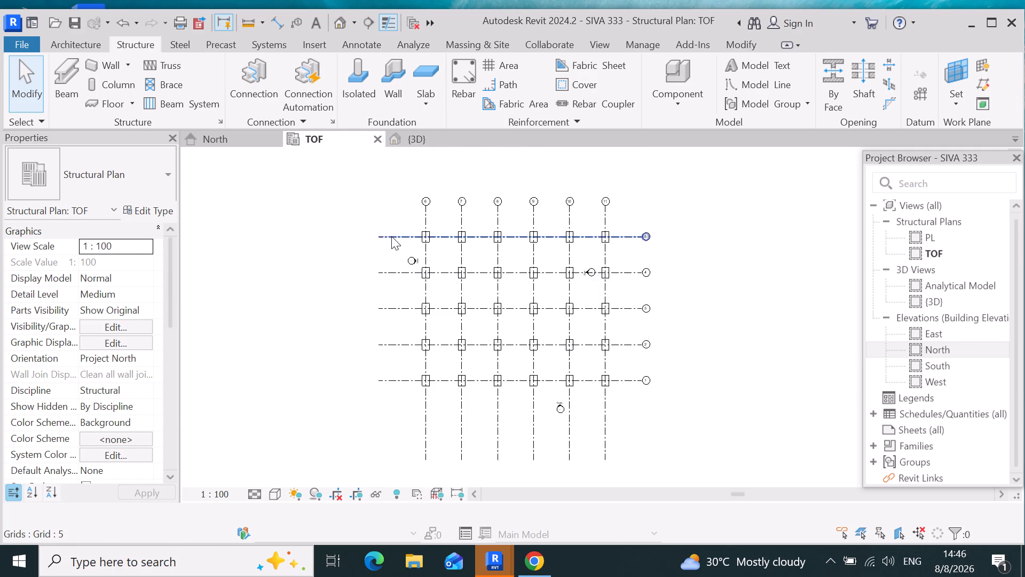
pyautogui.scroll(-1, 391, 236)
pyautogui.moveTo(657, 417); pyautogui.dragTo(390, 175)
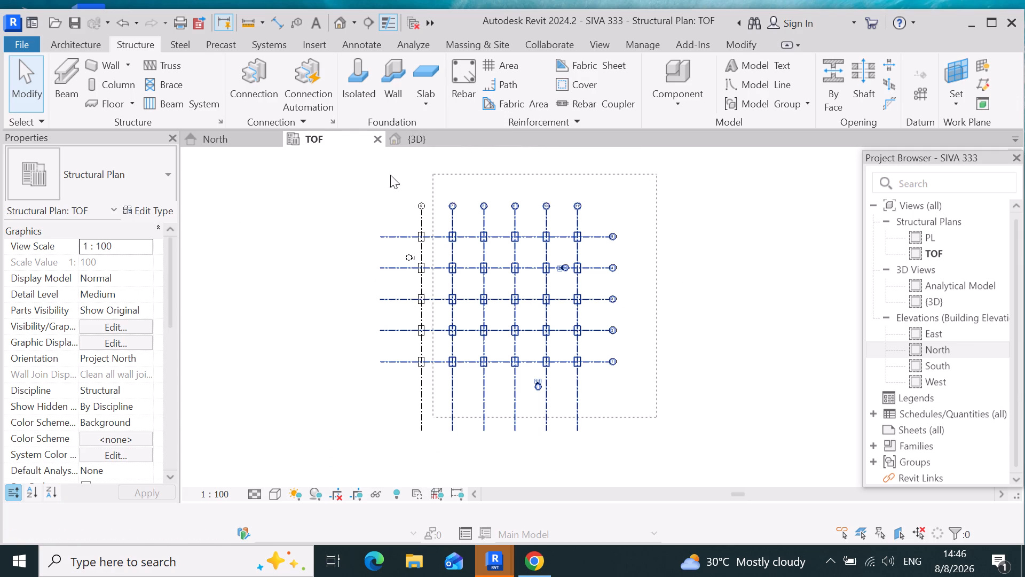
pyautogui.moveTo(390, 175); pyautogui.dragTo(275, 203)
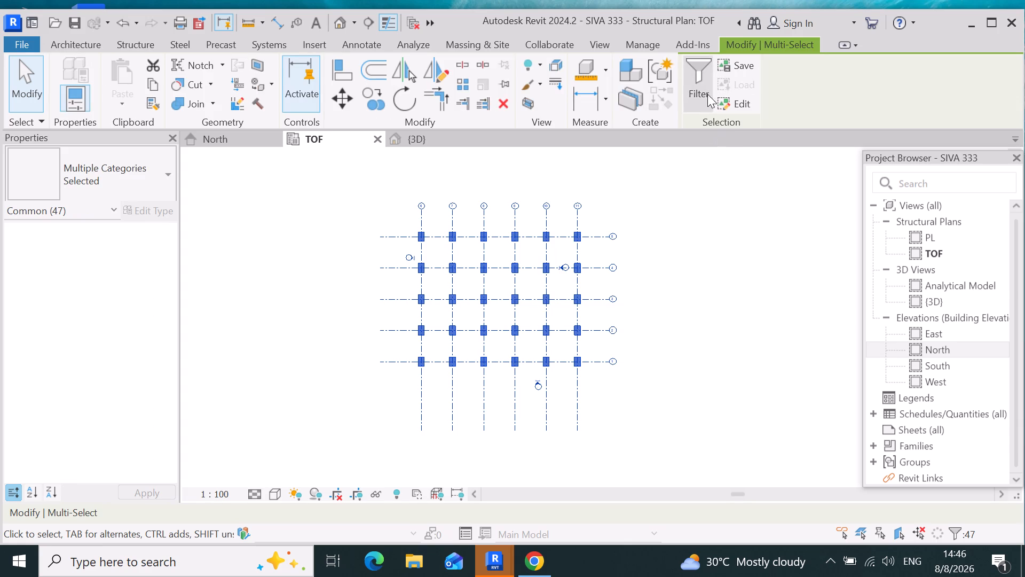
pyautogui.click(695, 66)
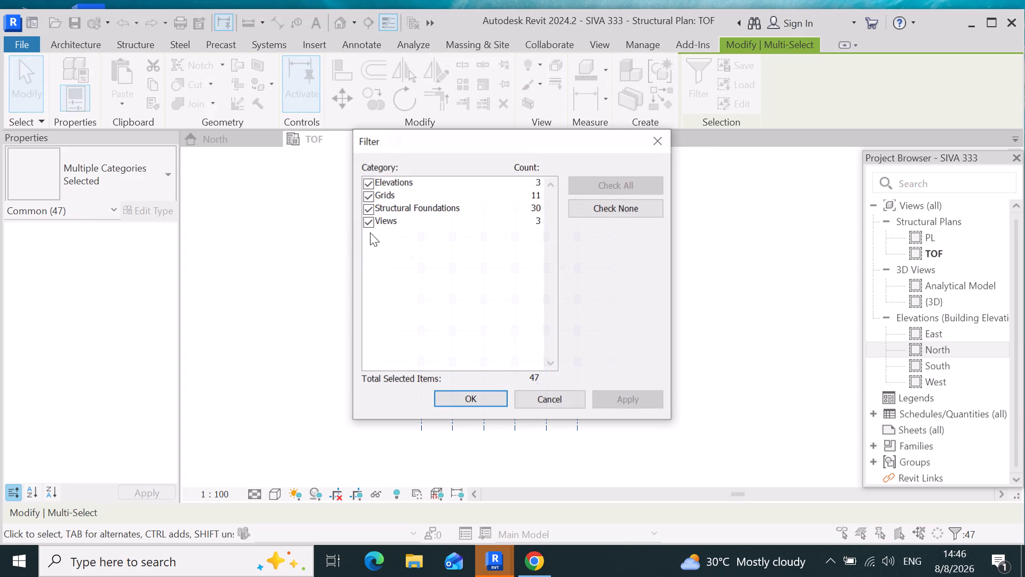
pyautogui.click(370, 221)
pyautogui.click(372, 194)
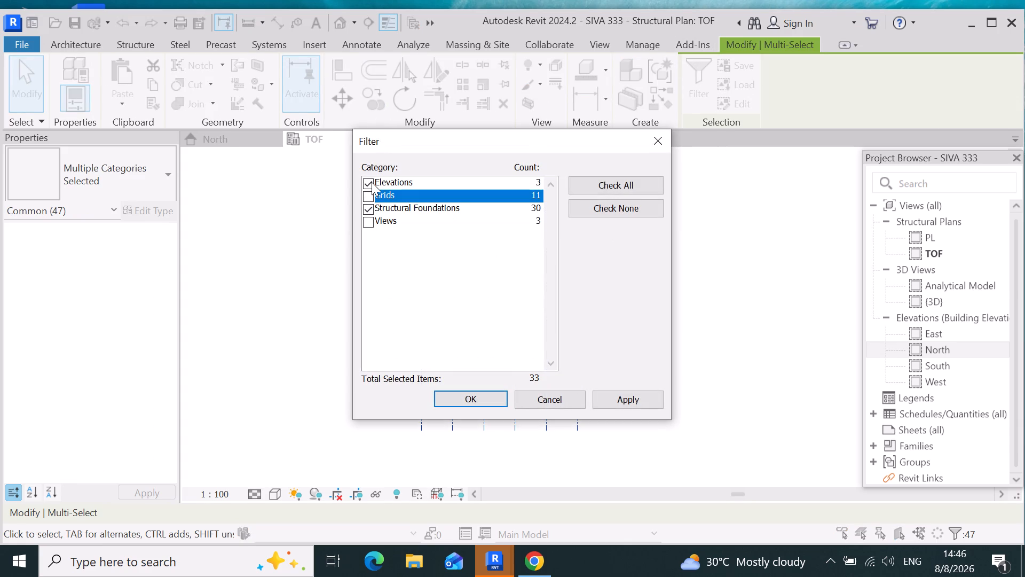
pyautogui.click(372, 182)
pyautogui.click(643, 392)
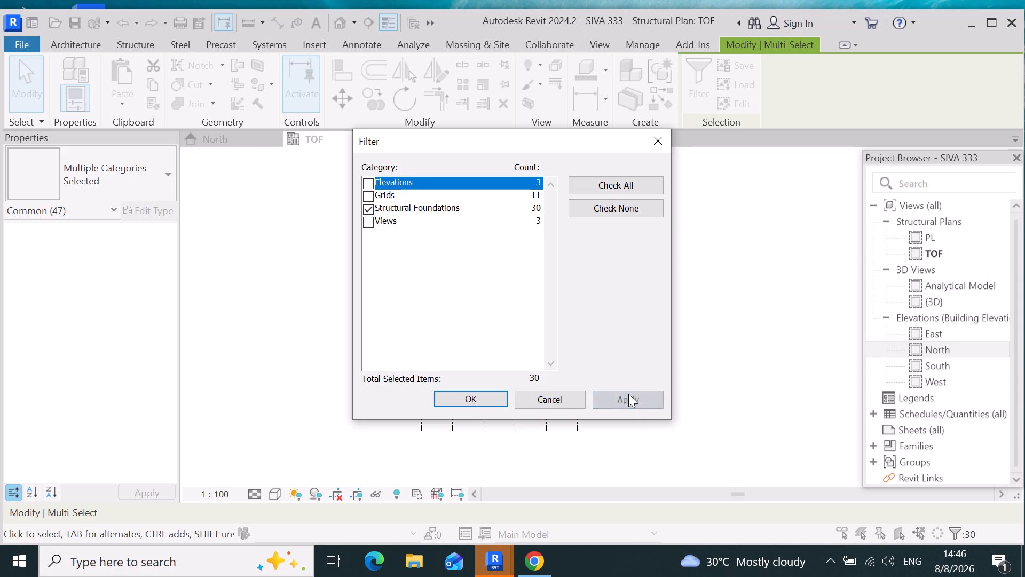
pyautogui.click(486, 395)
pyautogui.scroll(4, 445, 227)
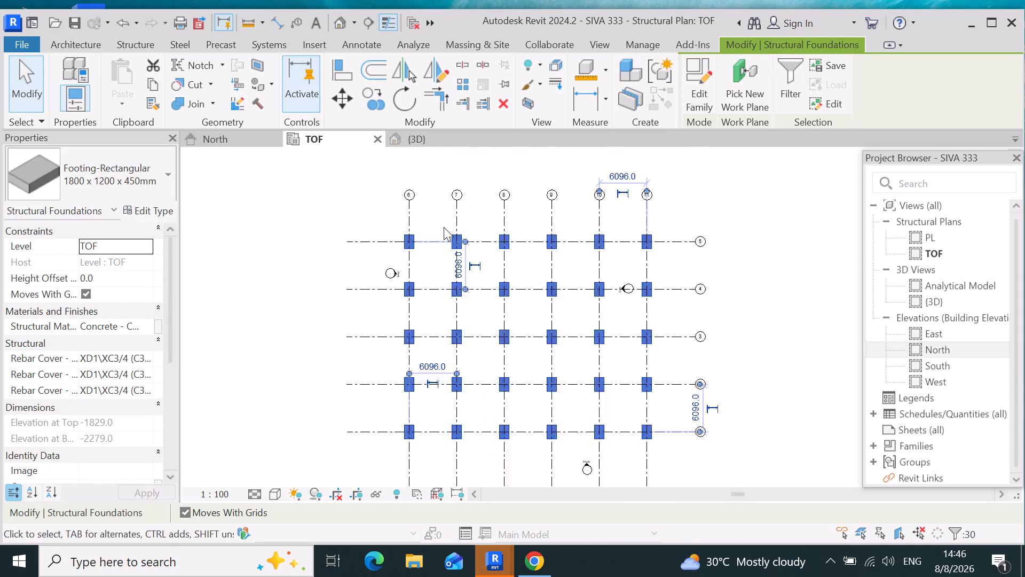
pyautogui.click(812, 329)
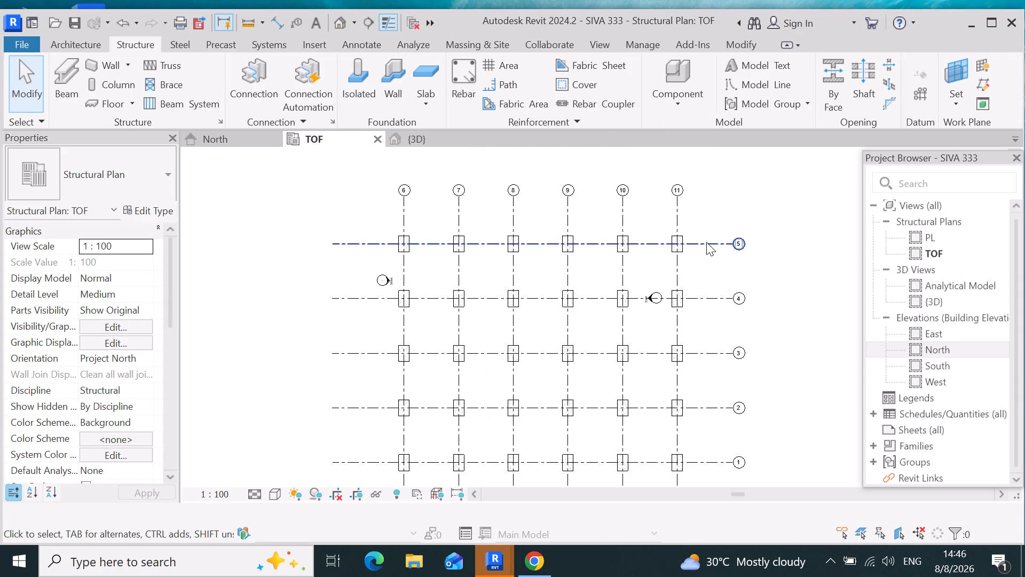
# Examine the footing layout along the grid lines in the TOF plan.
pyautogui.scroll(-3, 536, 264)
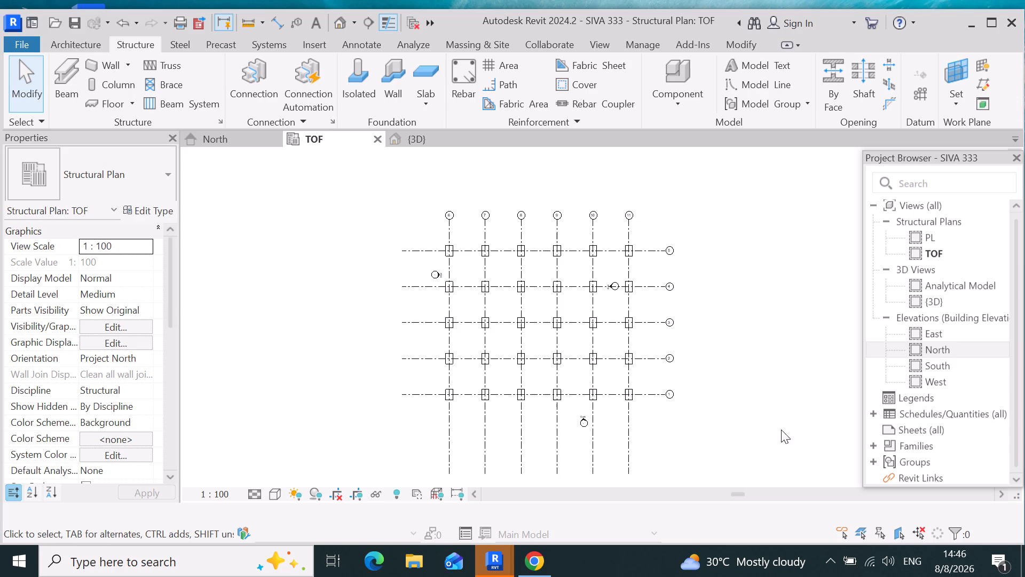
pyautogui.scroll(7, 480, 256)
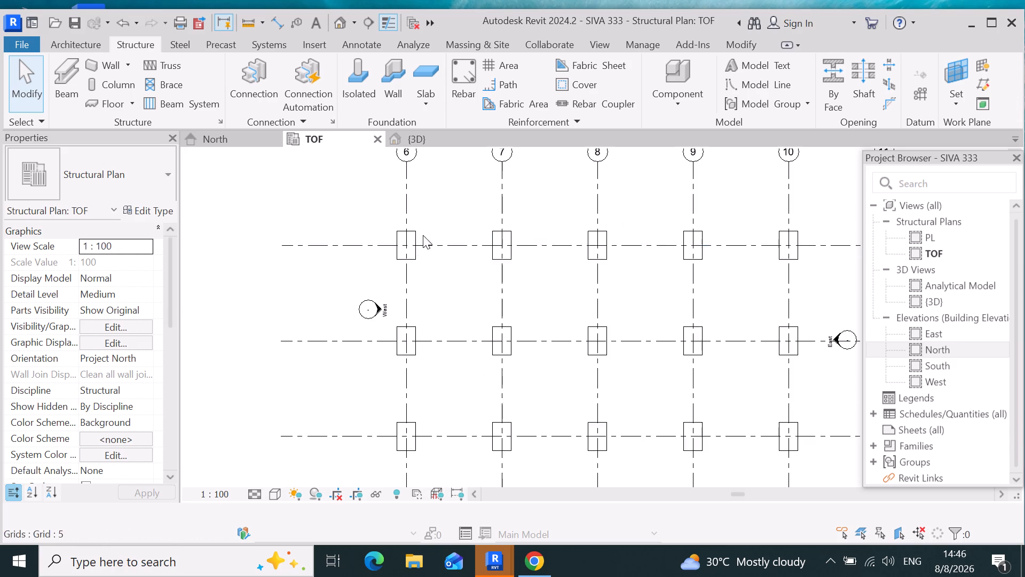
pyautogui.scroll(4, 422, 235)
pyautogui.scroll(-11, 552, 270)
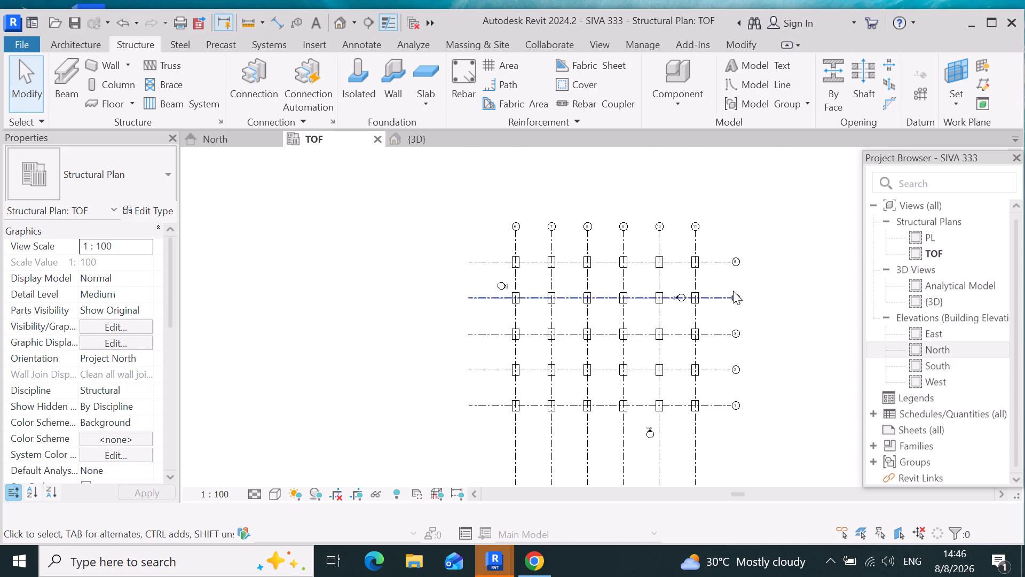
pyautogui.scroll(8, 731, 263)
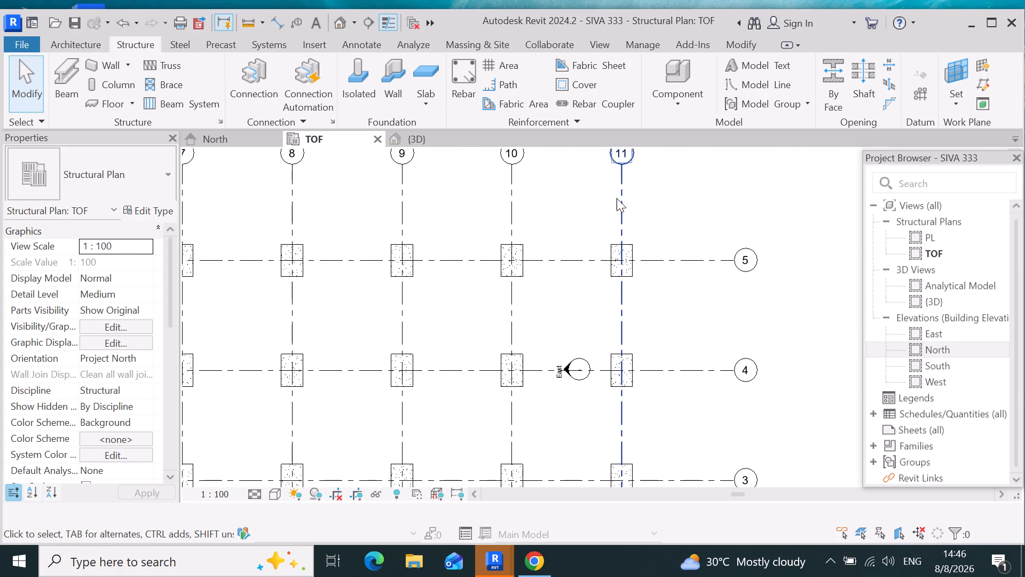
pyautogui.scroll(-10, 724, 271)
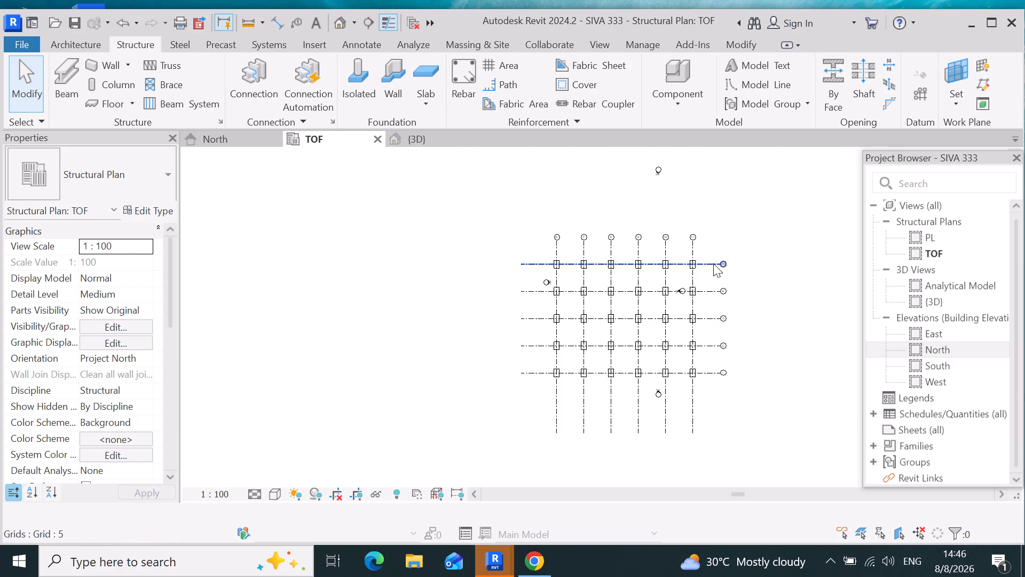
pyautogui.moveTo(650, 241); pyautogui.dragTo(579, 224)
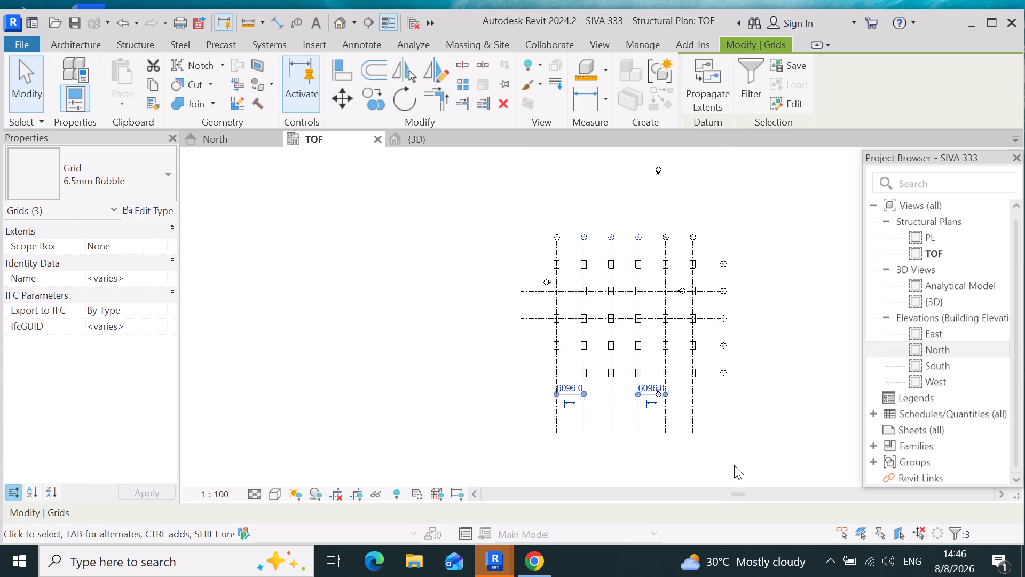
pyautogui.scroll(3, 738, 430)
pyautogui.click(634, 451)
pyautogui.scroll(-5, 625, 439)
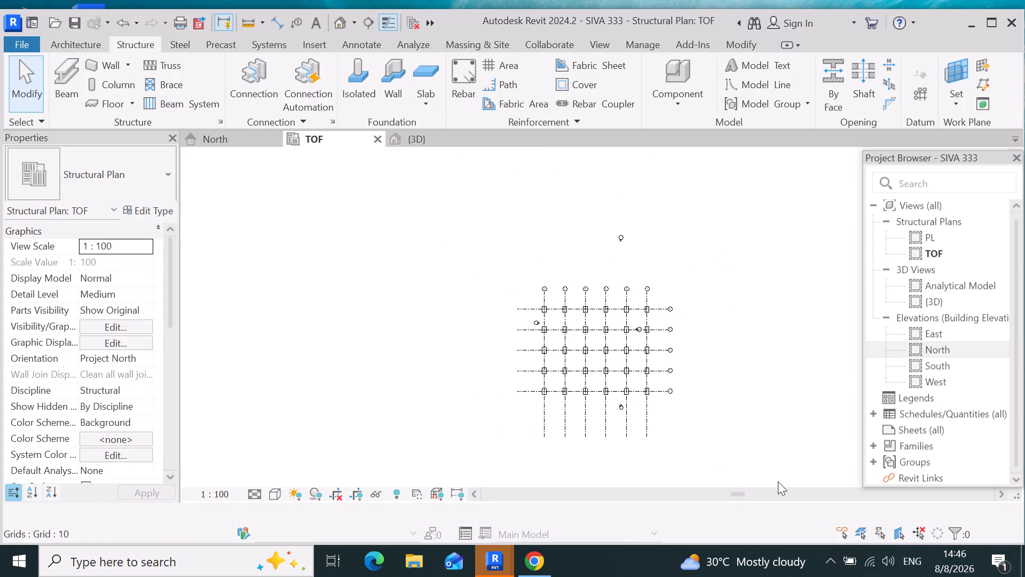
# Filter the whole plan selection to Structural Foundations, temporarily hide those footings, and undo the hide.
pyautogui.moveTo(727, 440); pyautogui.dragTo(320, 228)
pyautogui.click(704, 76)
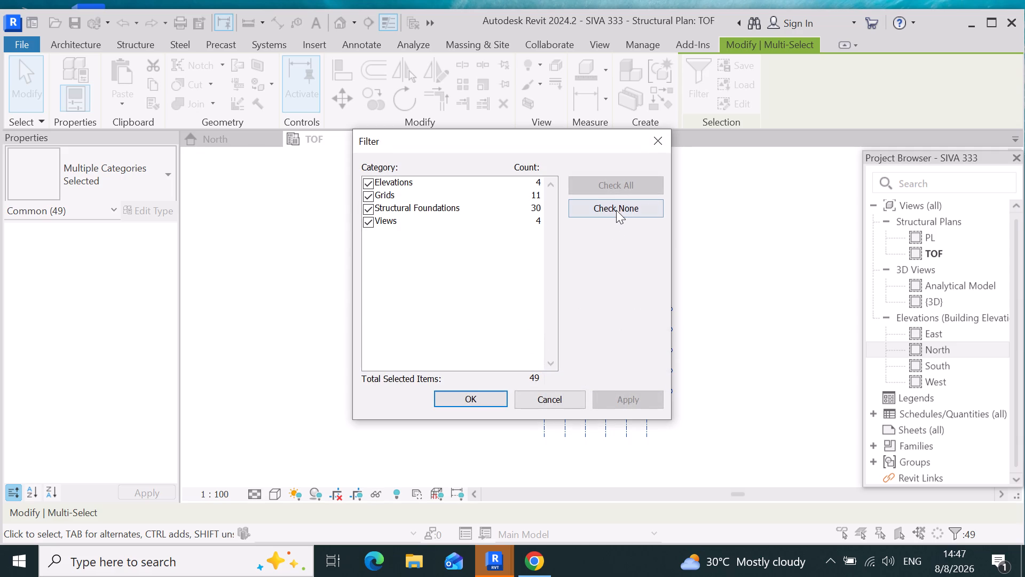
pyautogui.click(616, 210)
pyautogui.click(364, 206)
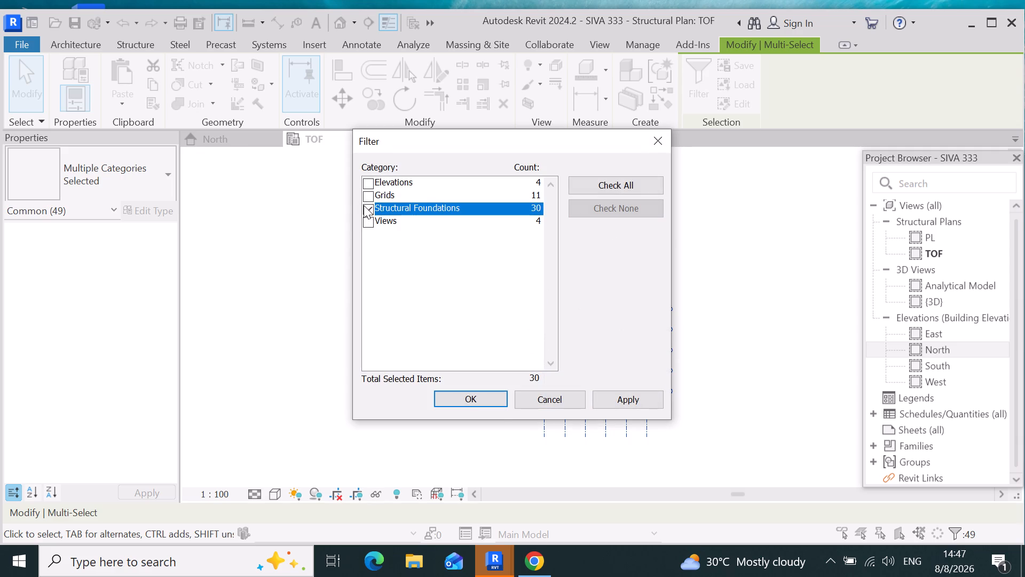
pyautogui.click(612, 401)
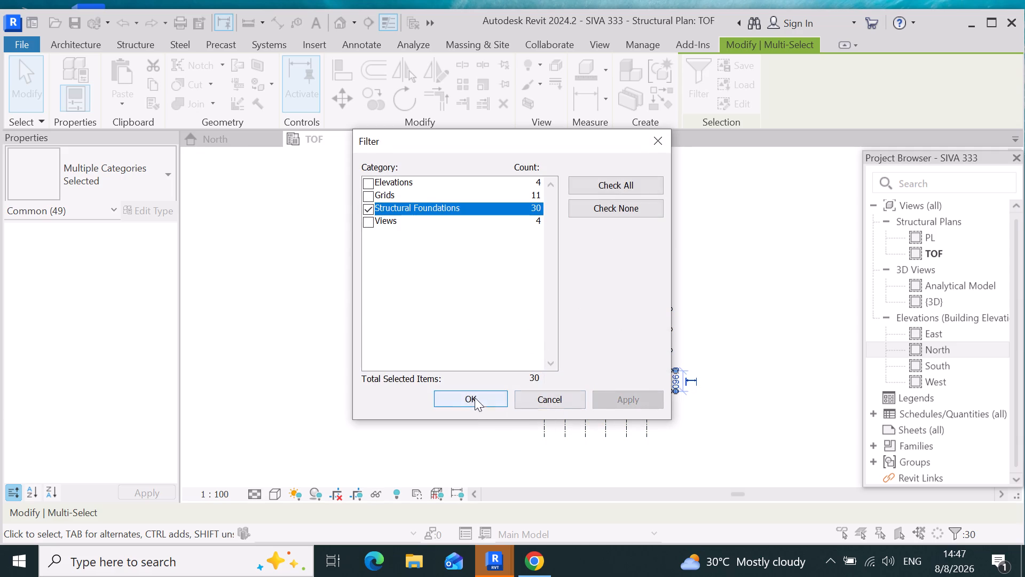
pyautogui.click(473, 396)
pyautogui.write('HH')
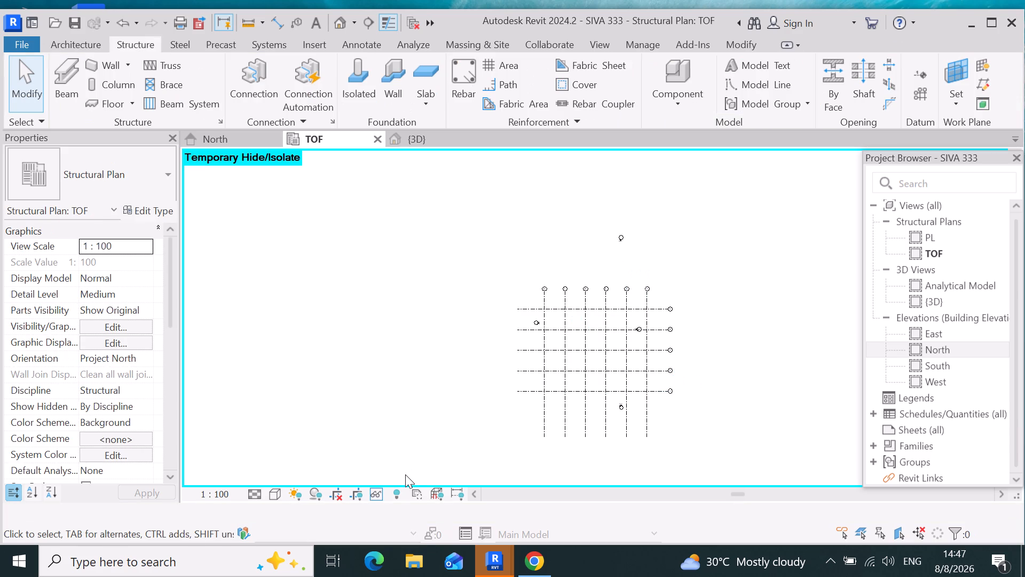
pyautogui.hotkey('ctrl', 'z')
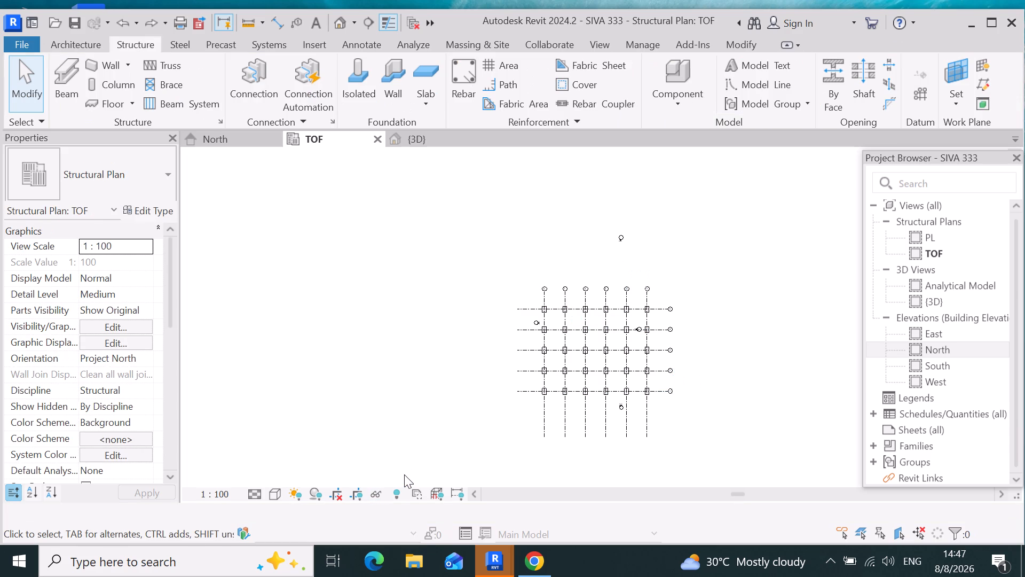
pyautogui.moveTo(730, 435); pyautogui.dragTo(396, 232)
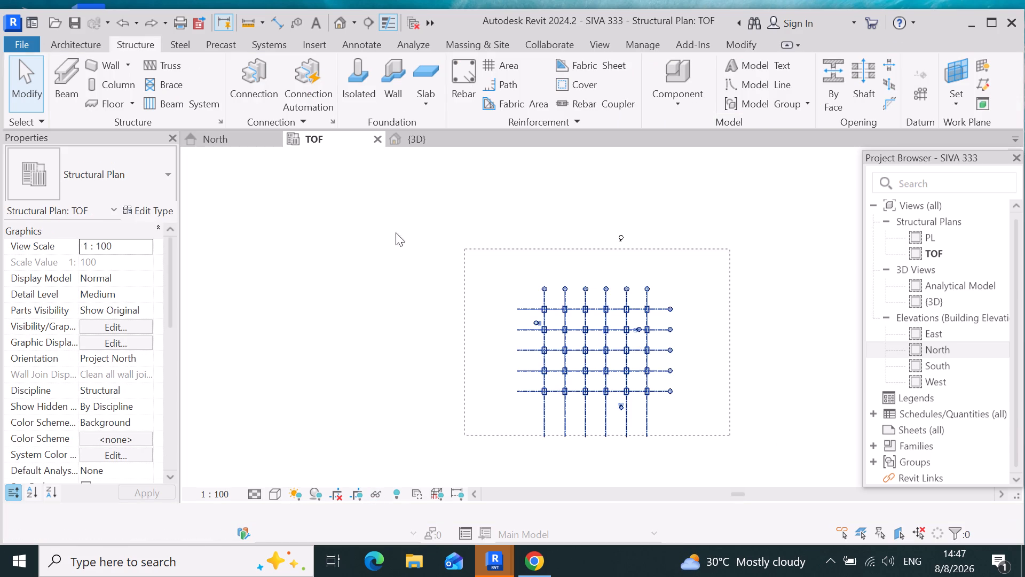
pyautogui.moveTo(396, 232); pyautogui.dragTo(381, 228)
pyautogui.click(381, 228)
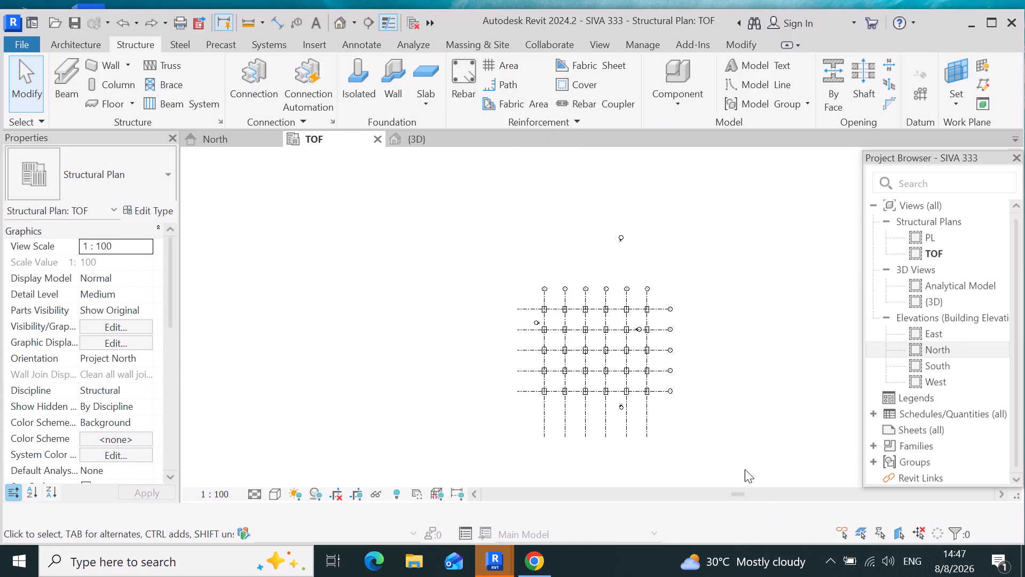
# Select everything in the TOF plan, filter the selection to Grids only, and temporarily hide the grid lines.
pyautogui.moveTo(745, 469); pyautogui.dragTo(456, 236)
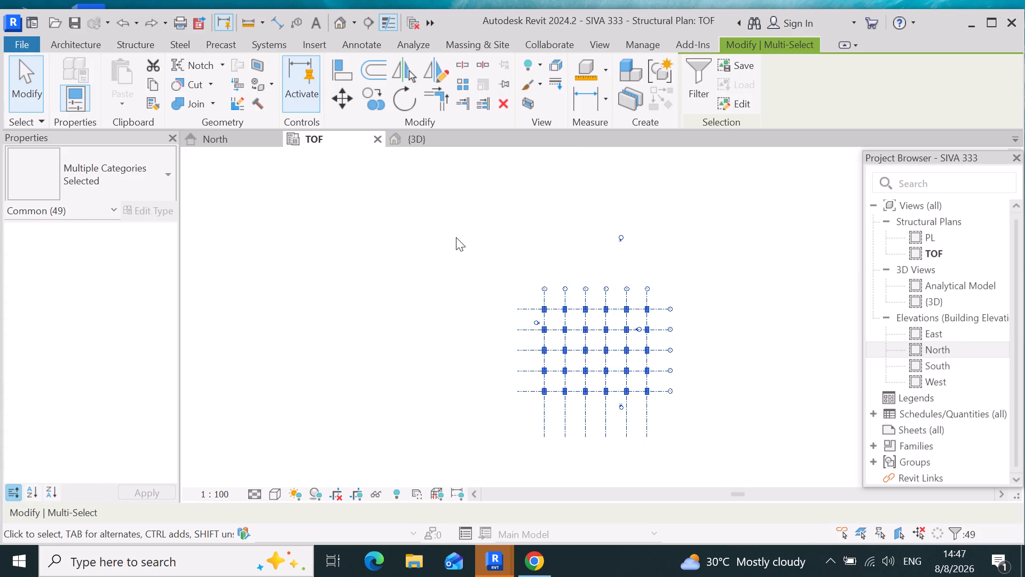
pyautogui.click(698, 64)
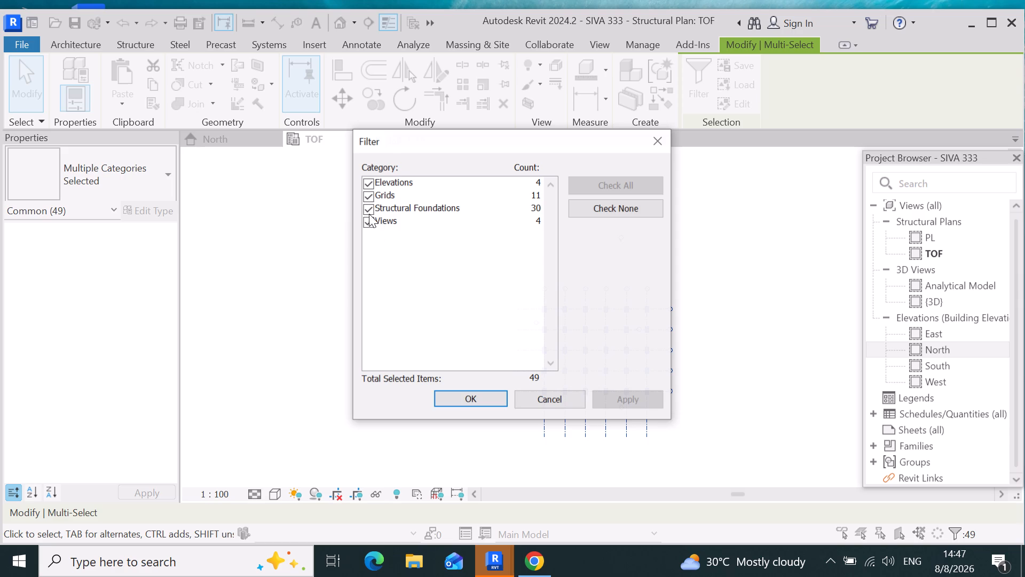
pyautogui.click(633, 212)
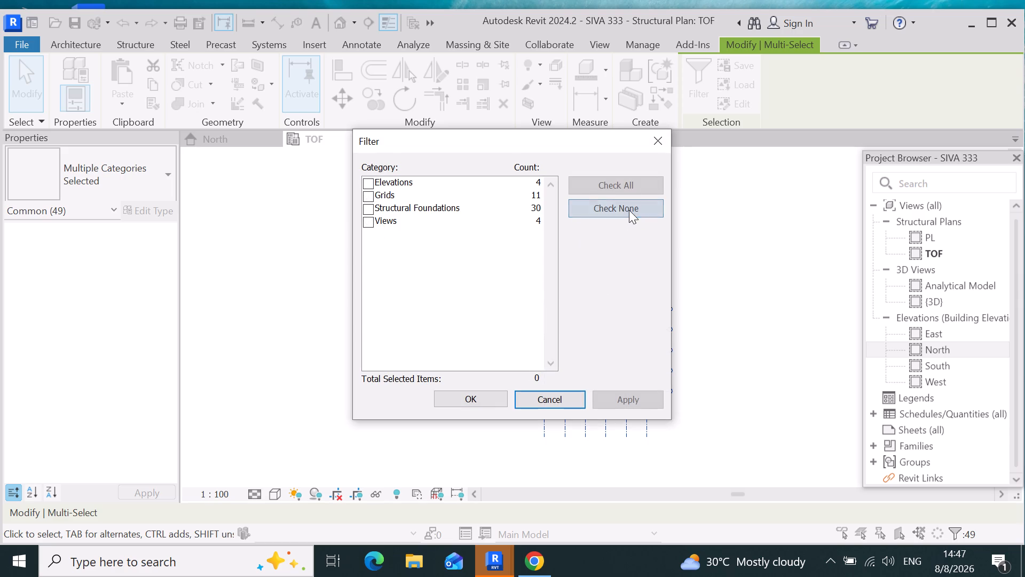
pyautogui.click(369, 197)
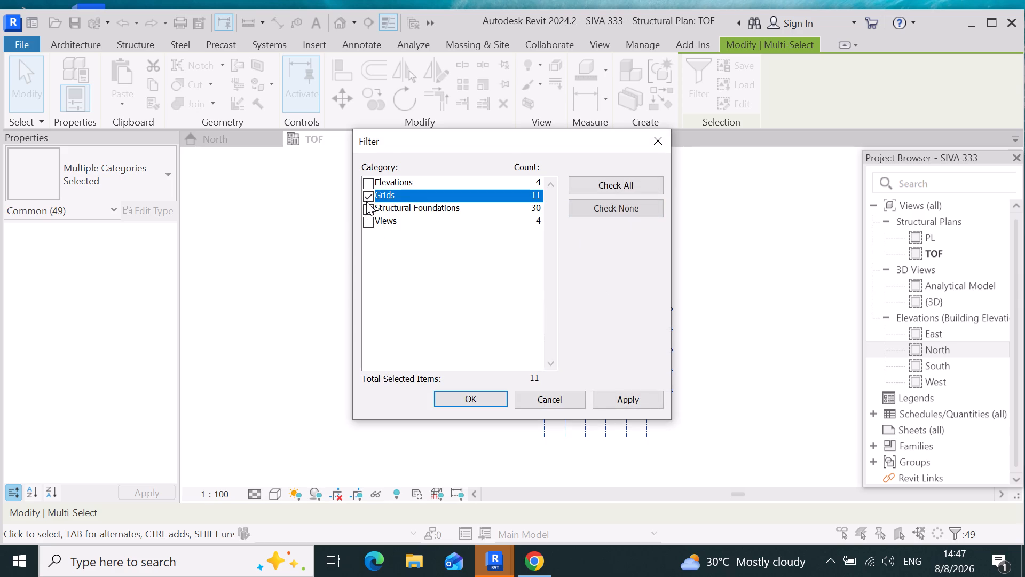
pyautogui.click(658, 395)
pyautogui.click(500, 394)
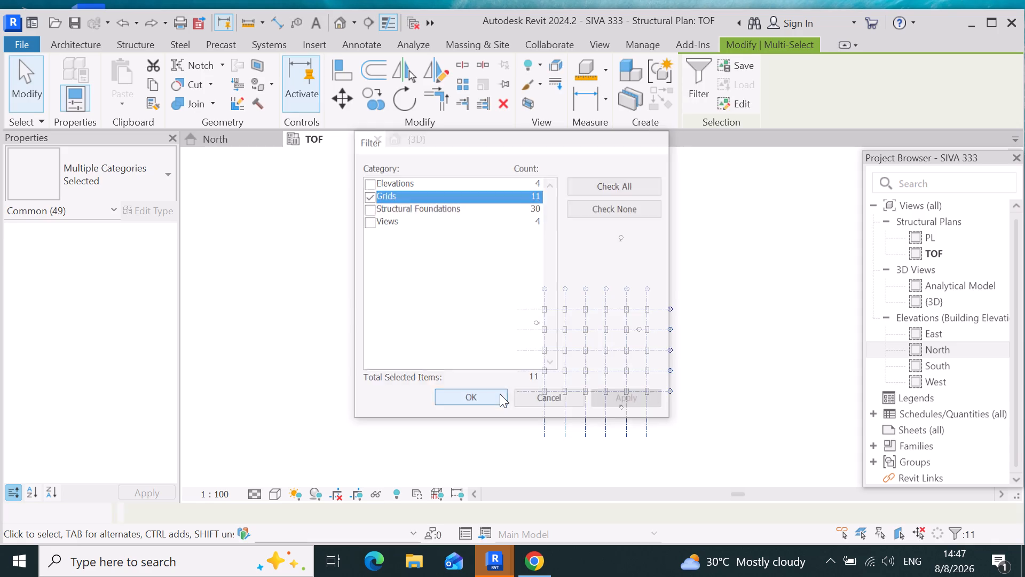
pyautogui.write('HH')
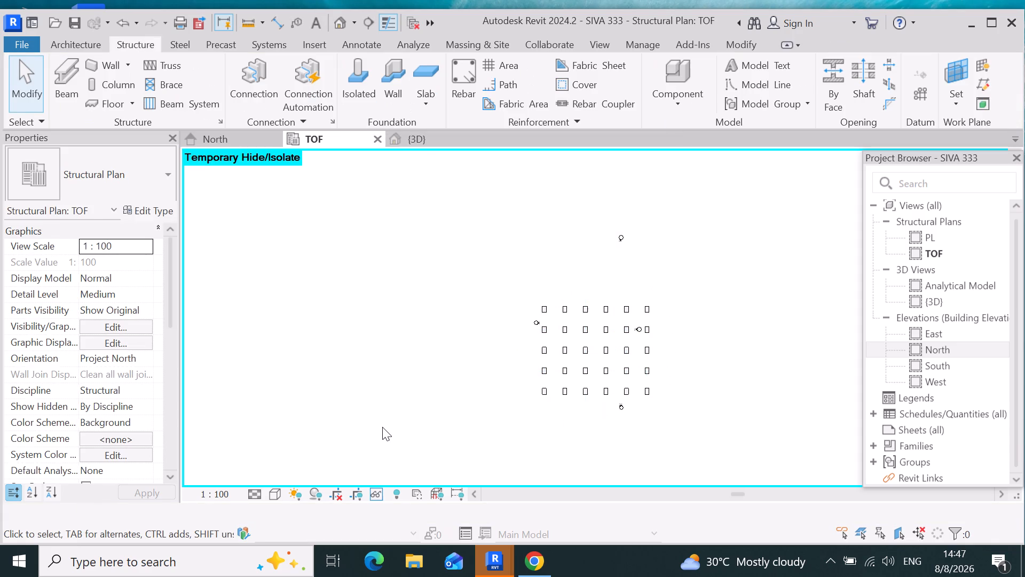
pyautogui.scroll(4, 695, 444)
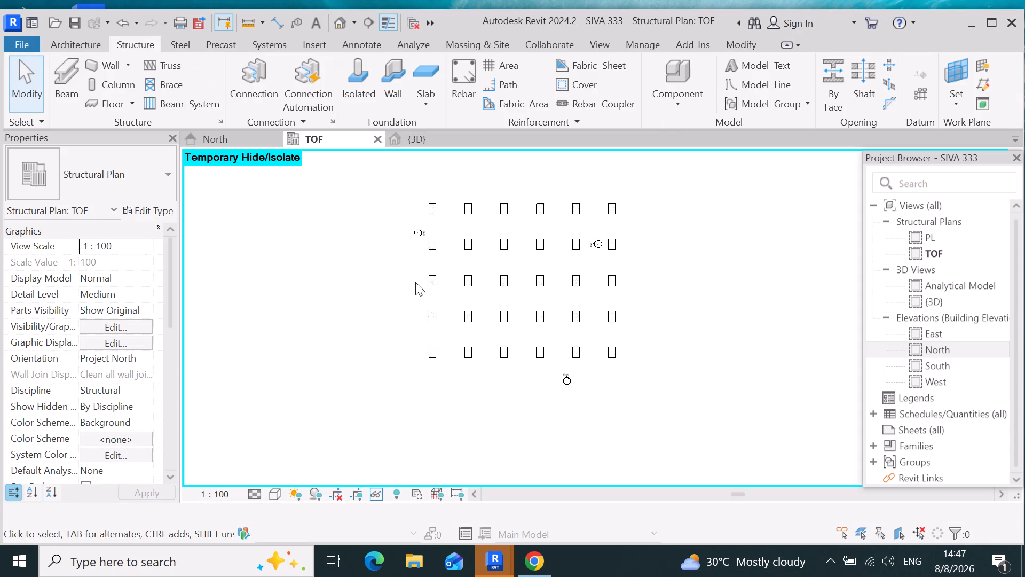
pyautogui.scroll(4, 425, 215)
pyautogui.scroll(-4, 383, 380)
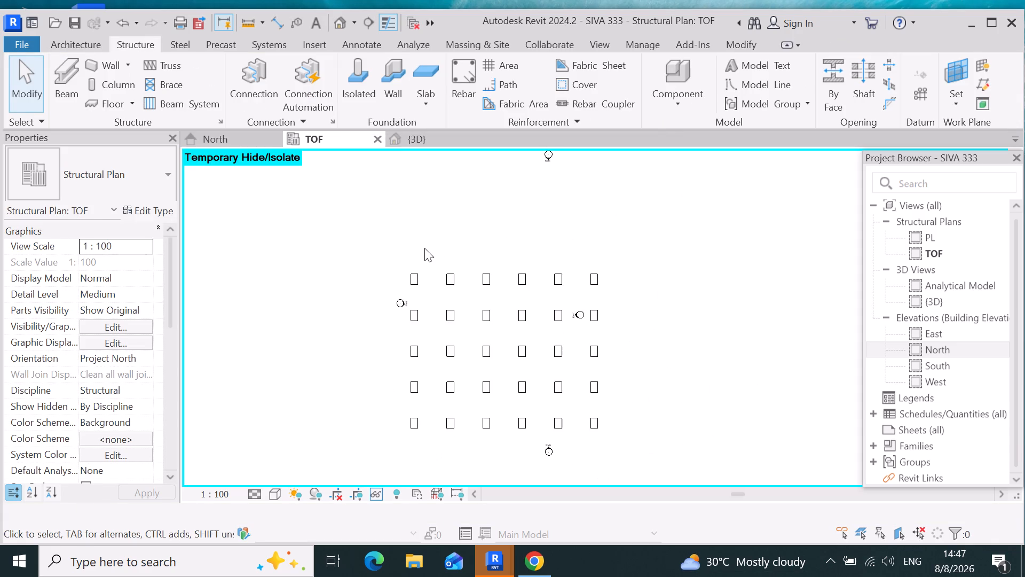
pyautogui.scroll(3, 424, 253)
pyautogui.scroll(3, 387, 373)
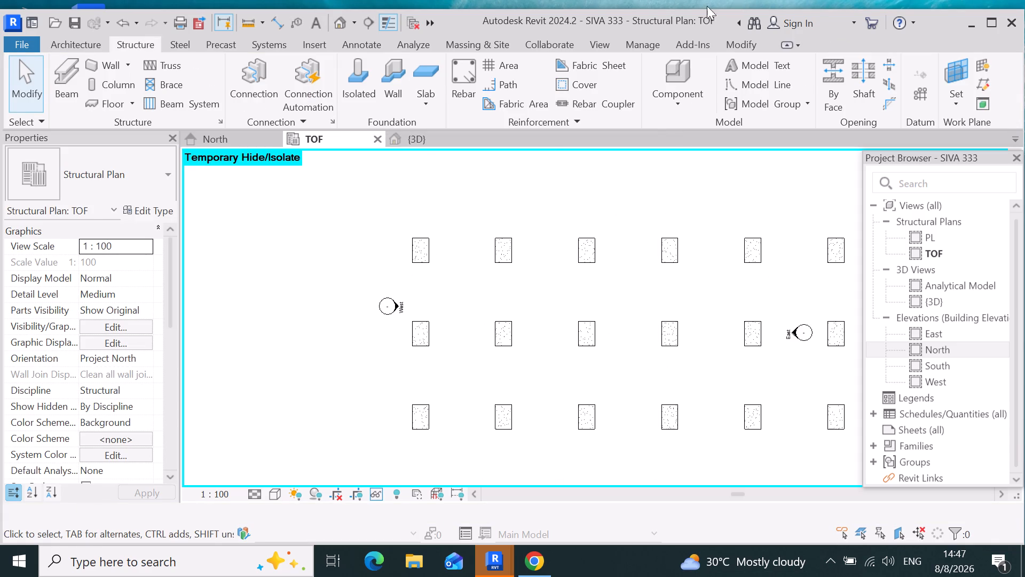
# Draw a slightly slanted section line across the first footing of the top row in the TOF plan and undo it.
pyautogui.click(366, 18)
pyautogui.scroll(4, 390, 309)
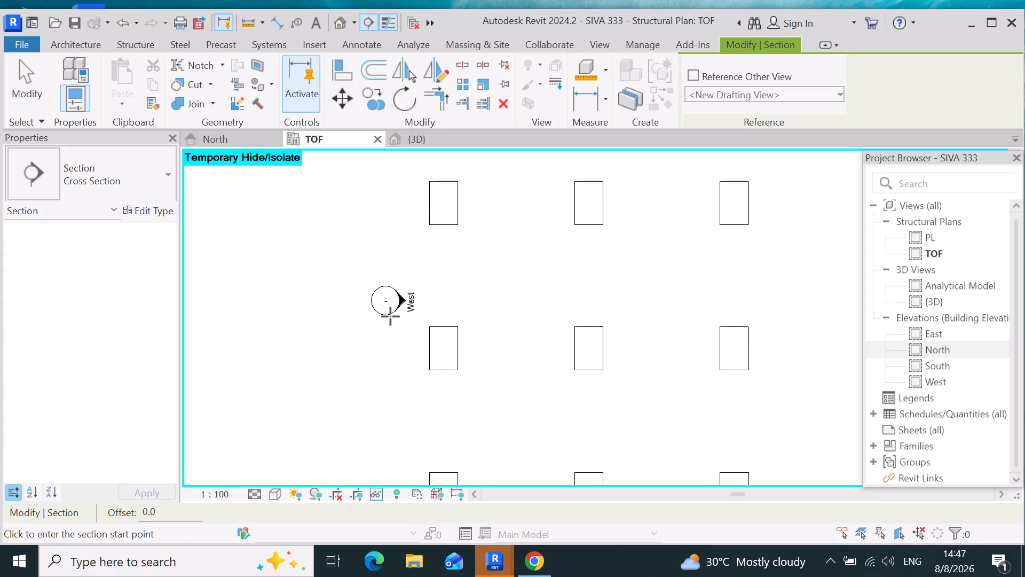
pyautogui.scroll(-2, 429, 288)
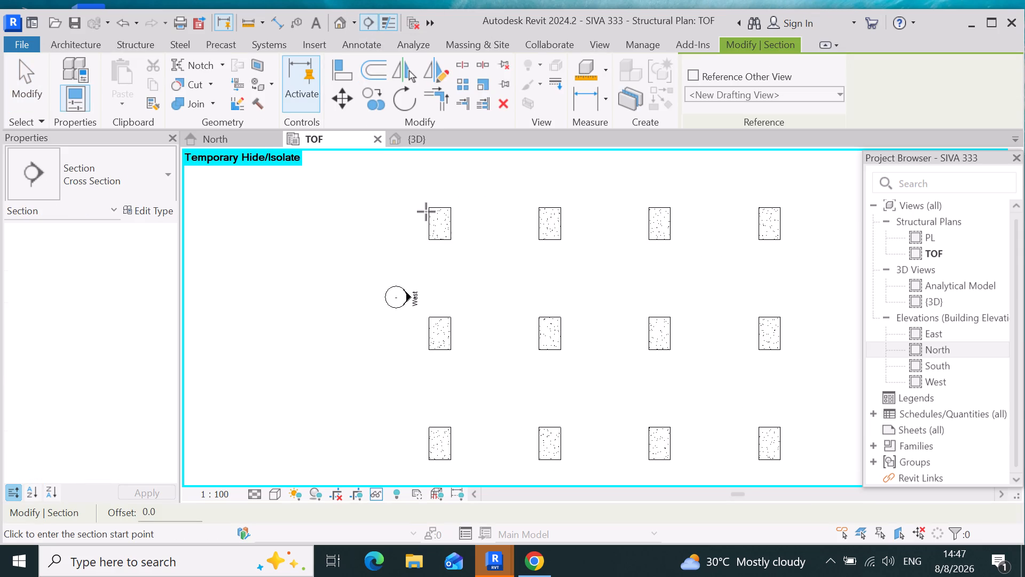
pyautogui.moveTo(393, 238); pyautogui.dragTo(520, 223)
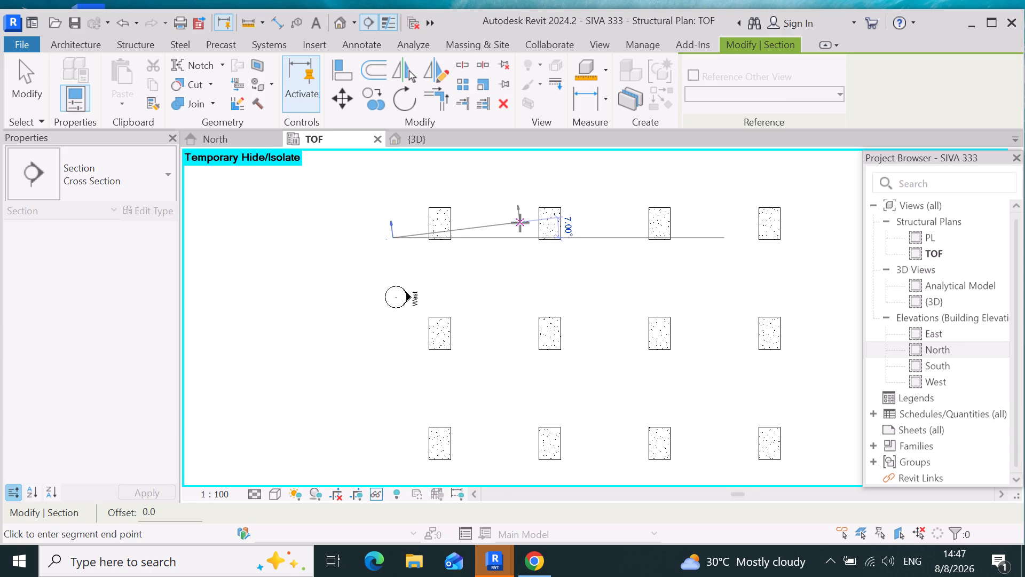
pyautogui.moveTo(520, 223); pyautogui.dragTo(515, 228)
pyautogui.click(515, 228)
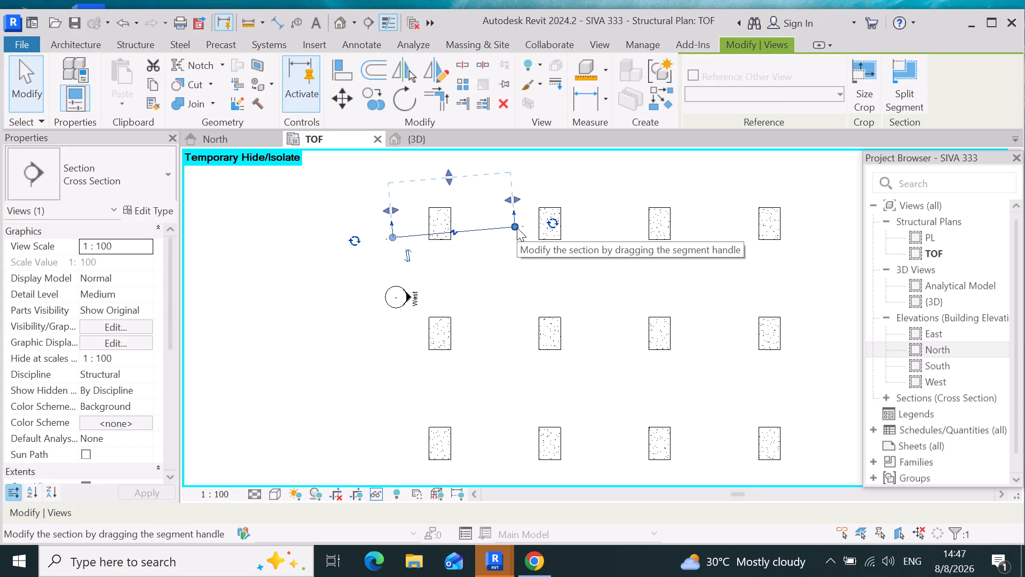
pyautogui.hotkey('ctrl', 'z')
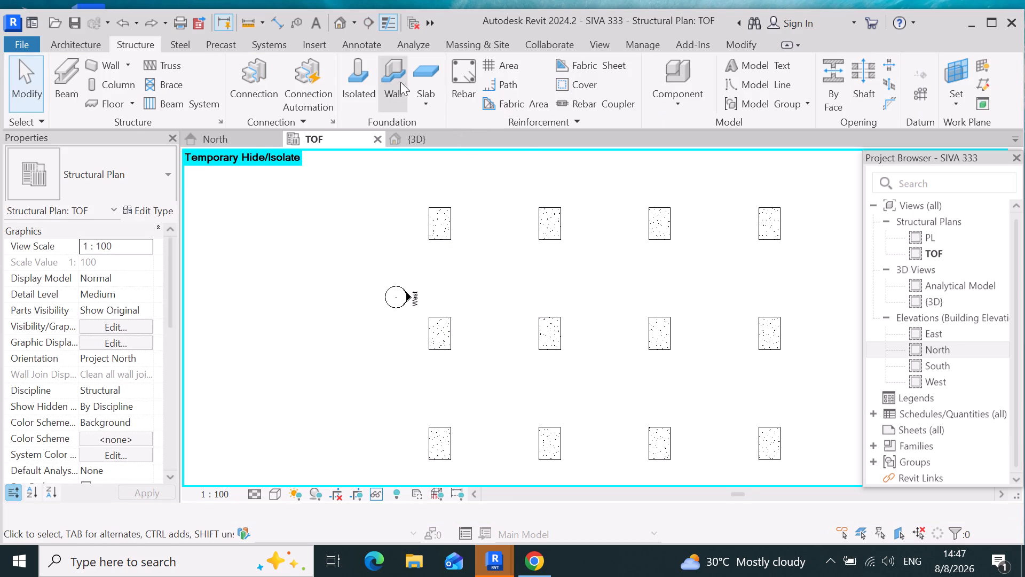
# Draw a short horizontal section through the first footing of the top row and reduce its view depth to just beyond the footing.
pyautogui.click(365, 22)
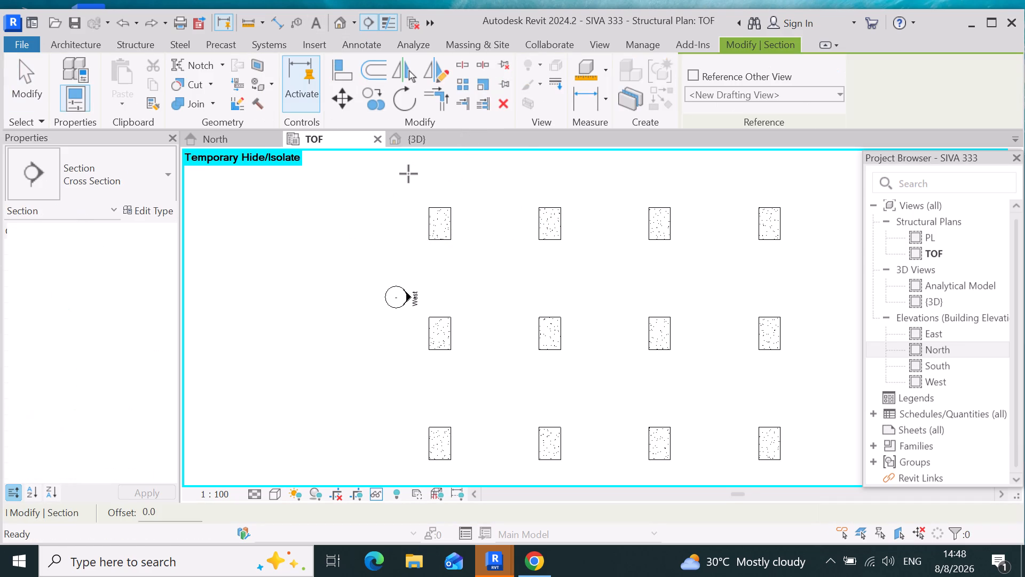
pyautogui.scroll(3, 412, 208)
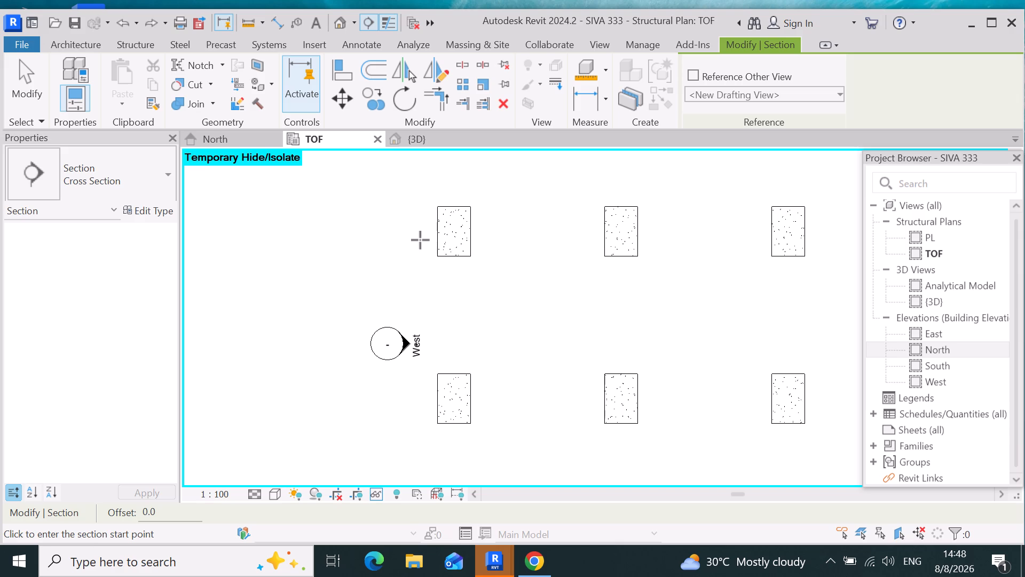
pyautogui.moveTo(413, 243); pyautogui.dragTo(515, 243)
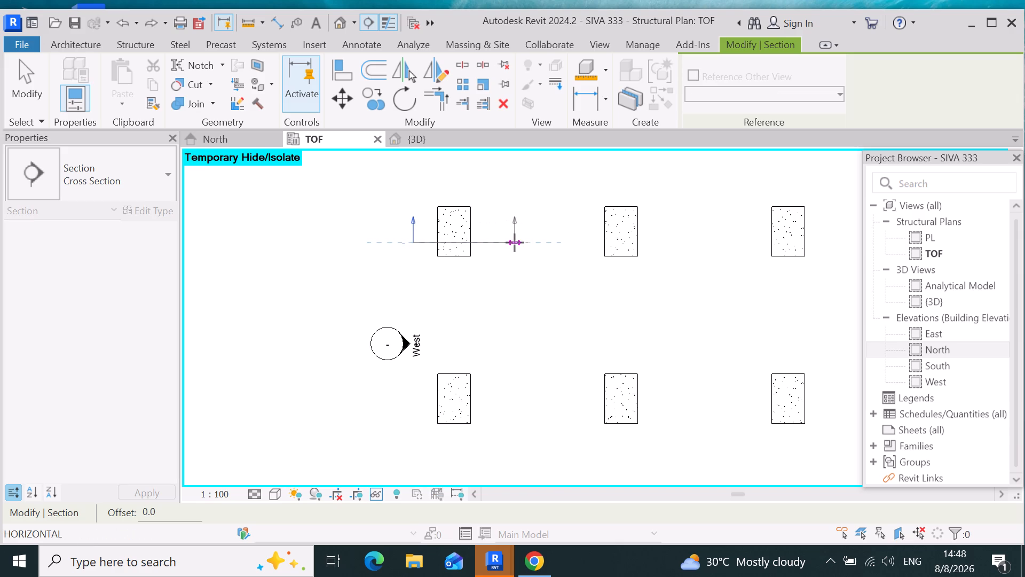
pyautogui.moveTo(515, 243); pyautogui.dragTo(497, 243)
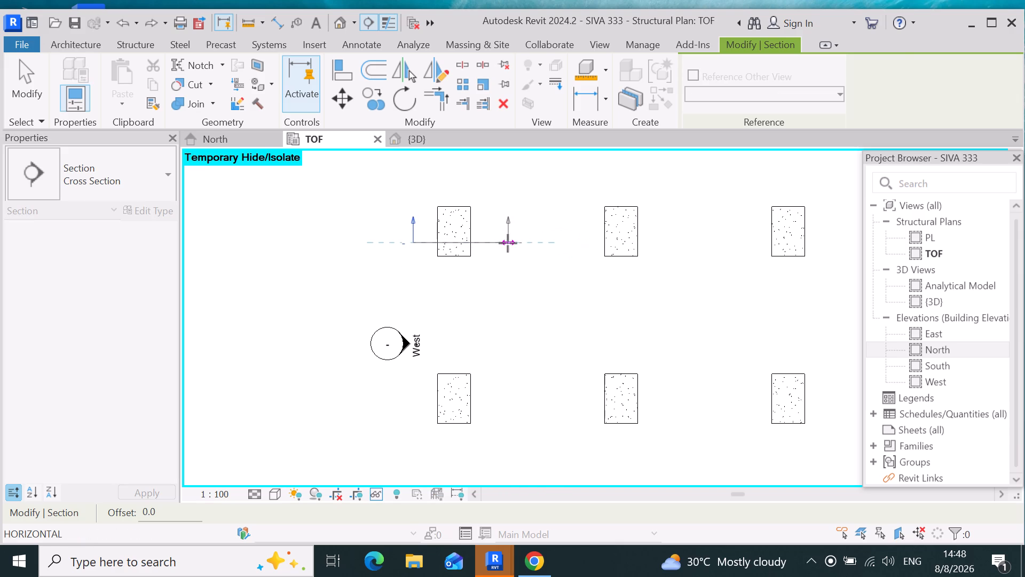
pyautogui.click(508, 243)
pyautogui.scroll(-3, 512, 270)
pyautogui.moveTo(479, 198); pyautogui.dragTo(477, 200)
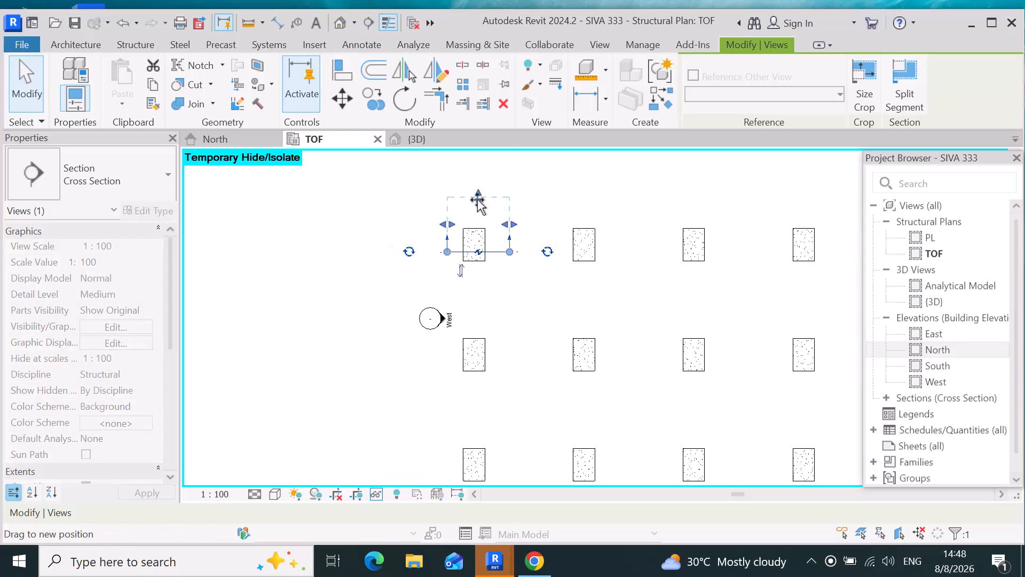
pyautogui.moveTo(477, 200); pyautogui.dragTo(472, 209)
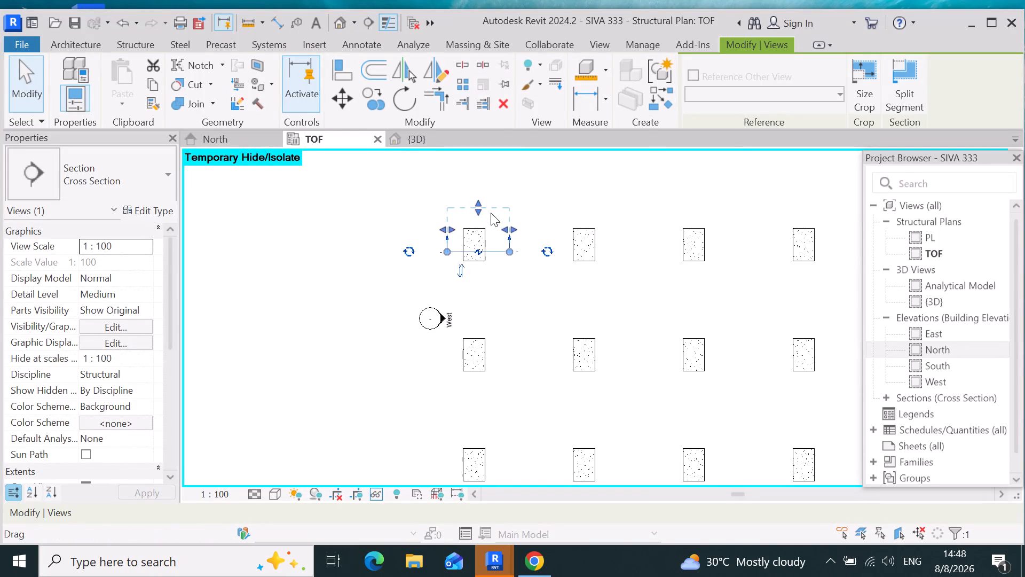
# Open the new section's view at the cut footing.
pyautogui.rightClick(483, 213)
pyautogui.click(551, 212)
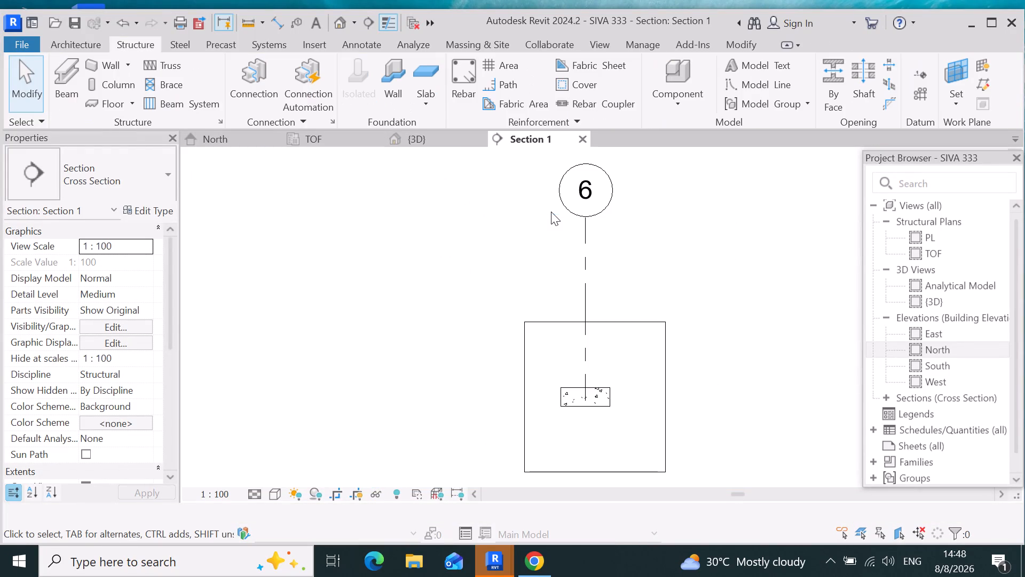
pyautogui.scroll(7, 605, 409)
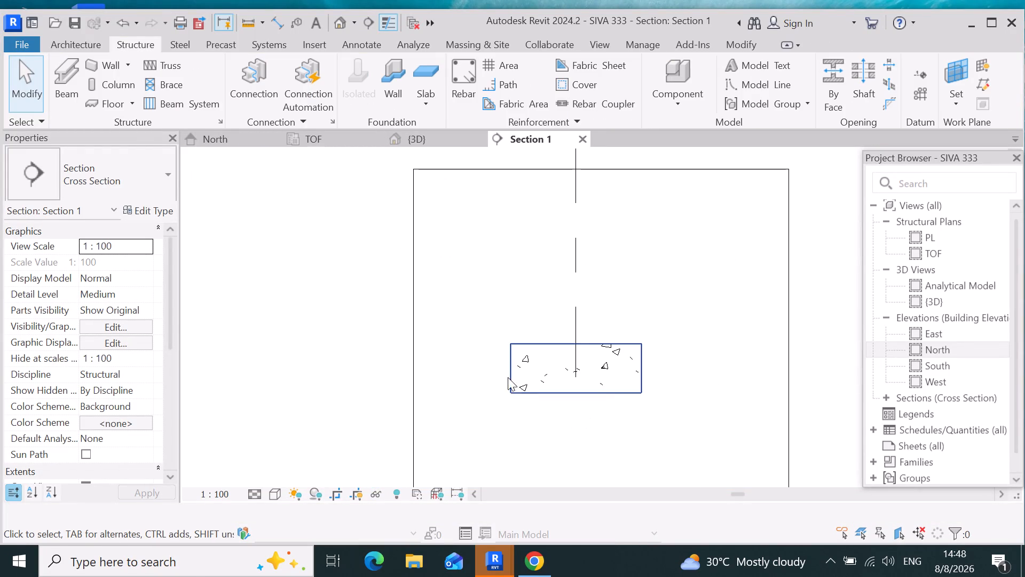
# Add a rebar cover type named "Rebar Cover 1 FOOTING" to the project's rebar cover settings.
pyautogui.click(535, 385)
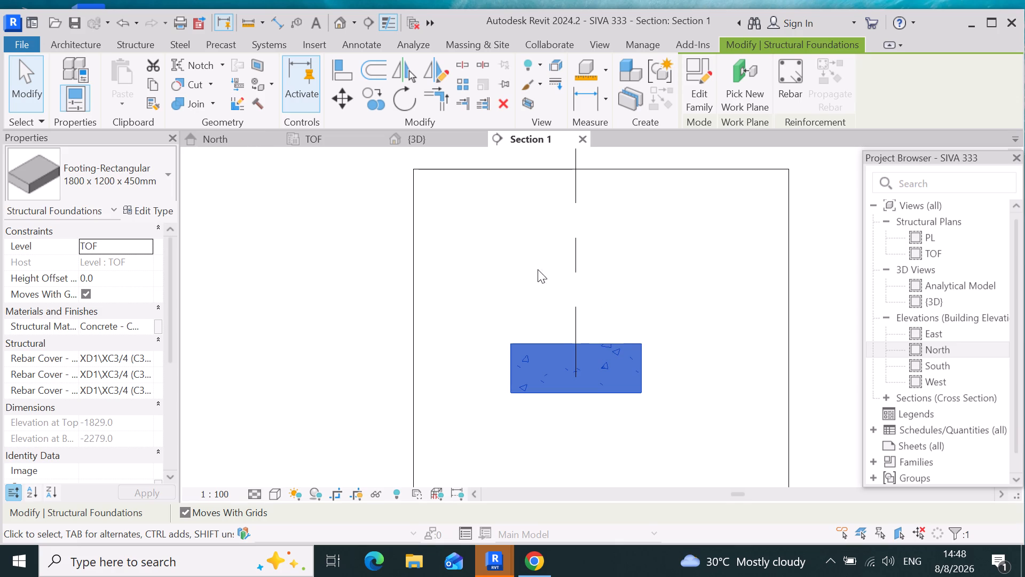
pyautogui.click(149, 42)
pyautogui.click(582, 84)
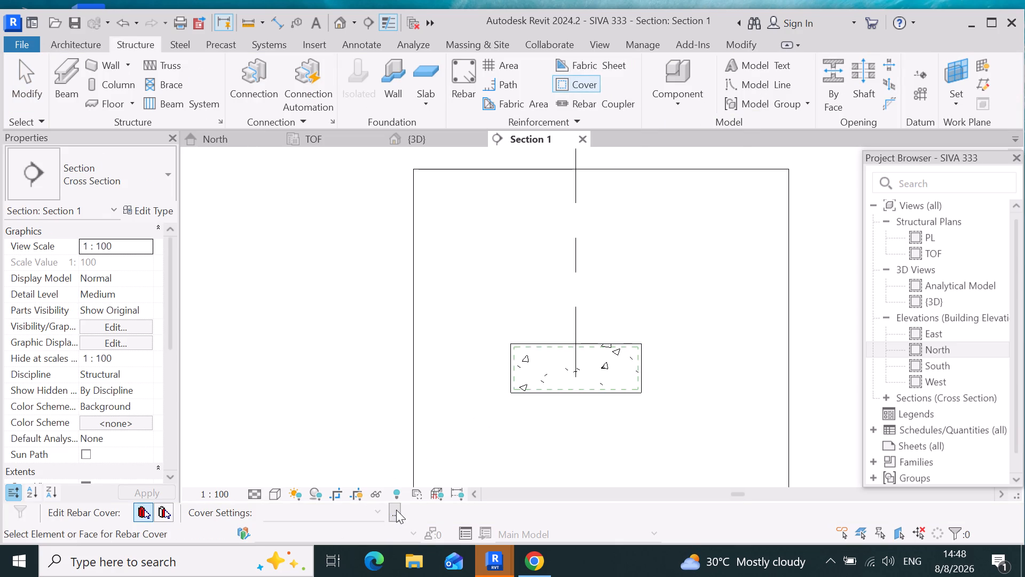
pyautogui.click(396, 510)
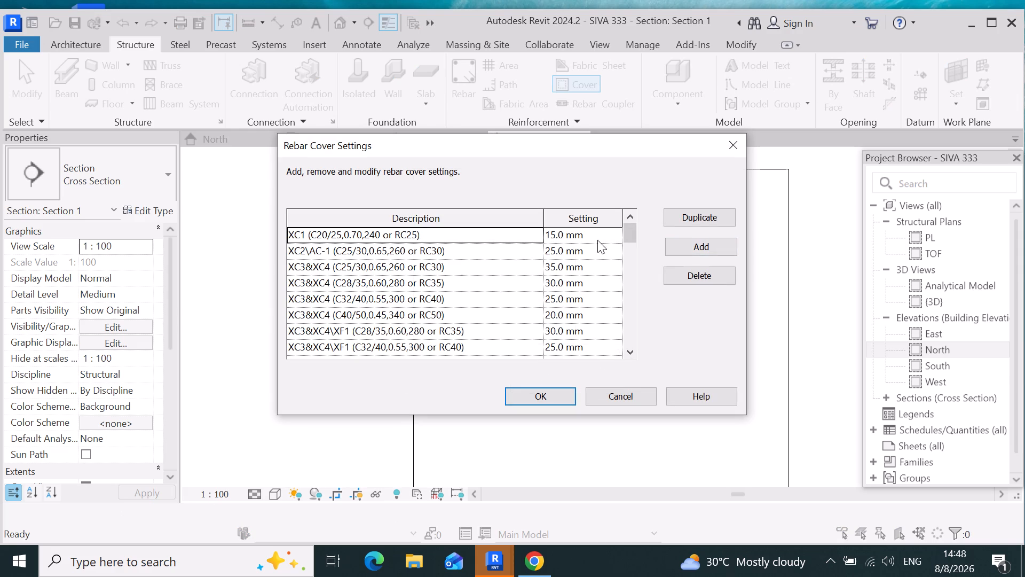
pyautogui.click(717, 248)
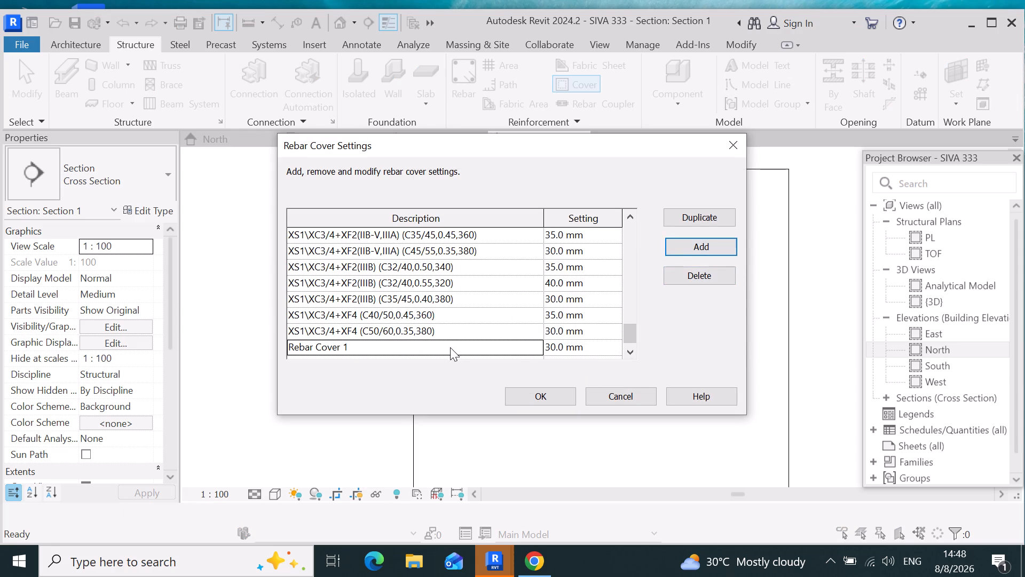
pyautogui.click(450, 347)
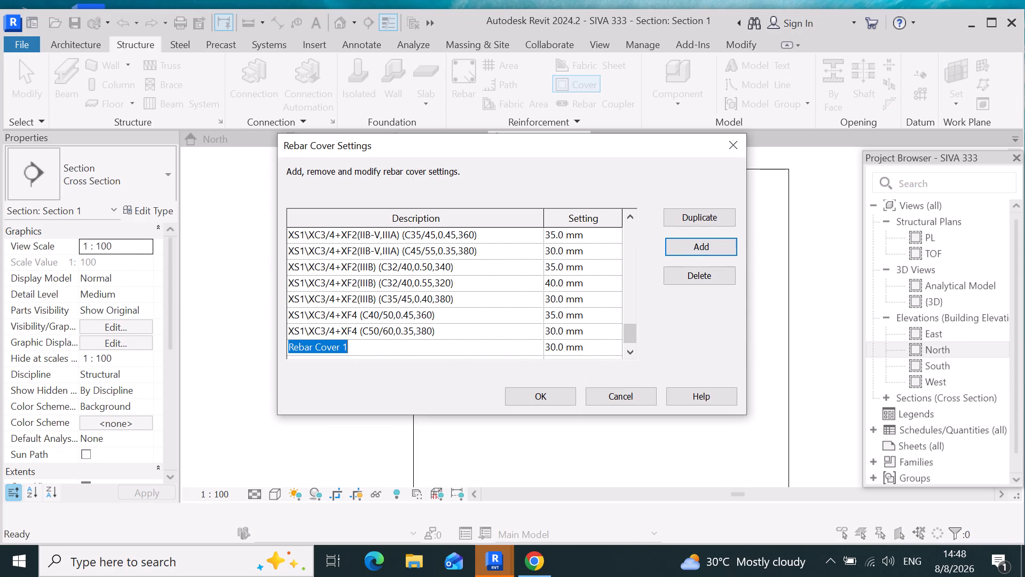
pyautogui.click(373, 351)
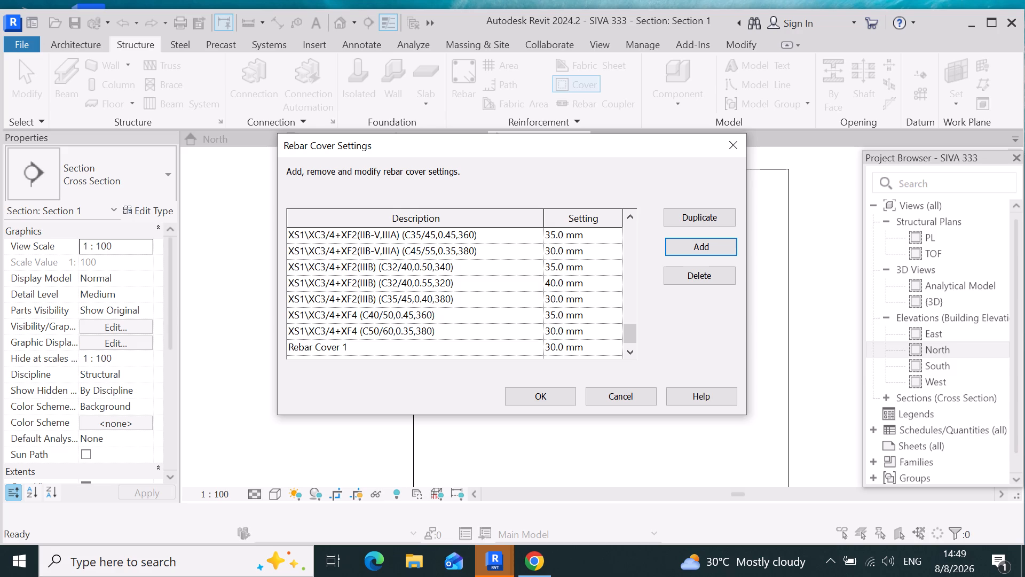
pyautogui.press('space')
pyautogui.write('FOOTING')
# Set the Rebar Cover 1 FOOTING type's cover to 50 mm and accept the cover settings.
pyautogui.click(588, 349)
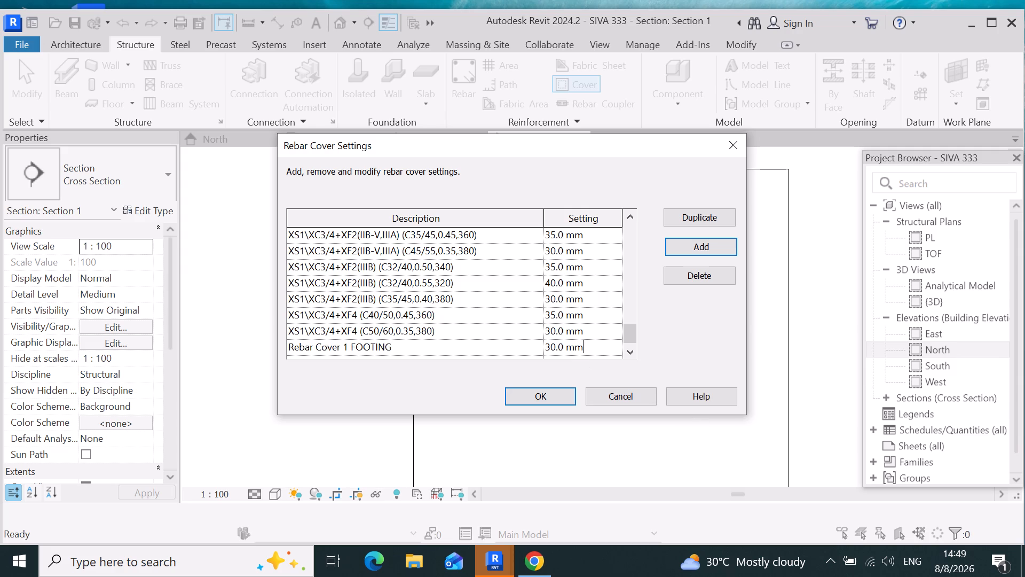
pyautogui.press('BackSpace')
pyautogui.press('BackSpace')
pyautogui.press('BackSpace')
pyautogui.press('BackSpace')
pyautogui.press('BackSpace')
pyautogui.press('BackSpace')
pyautogui.press('BackSpace')
pyautogui.write('50')
pyautogui.press('Return')
pyautogui.click(549, 399)
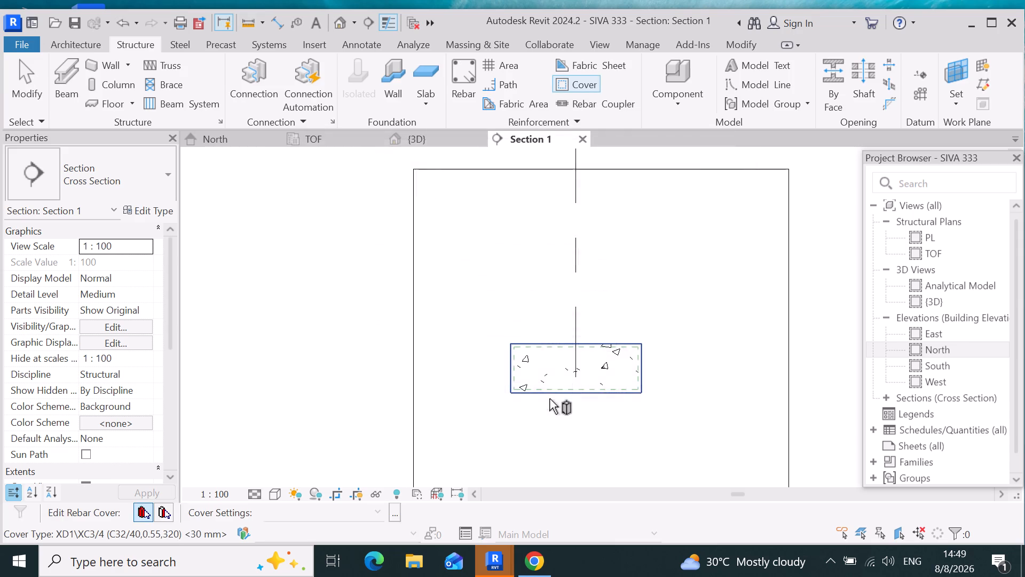
# Pick the sectioned footing for cover editing, and switch to the Rebar tool, accepting shape definitions without hooks or end treatments.
pyautogui.click(564, 368)
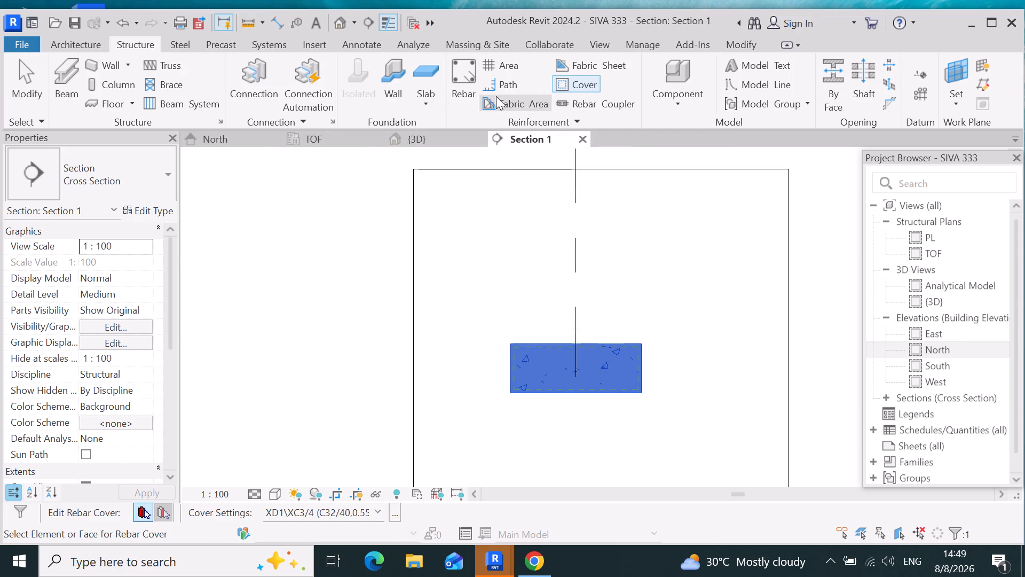
pyautogui.doubleClick(468, 75)
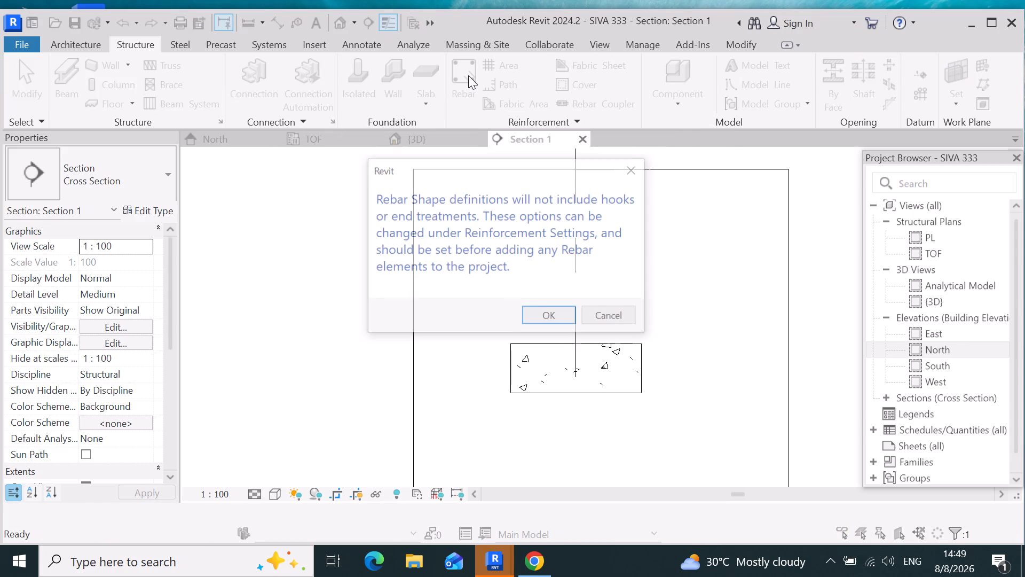
pyautogui.click(551, 315)
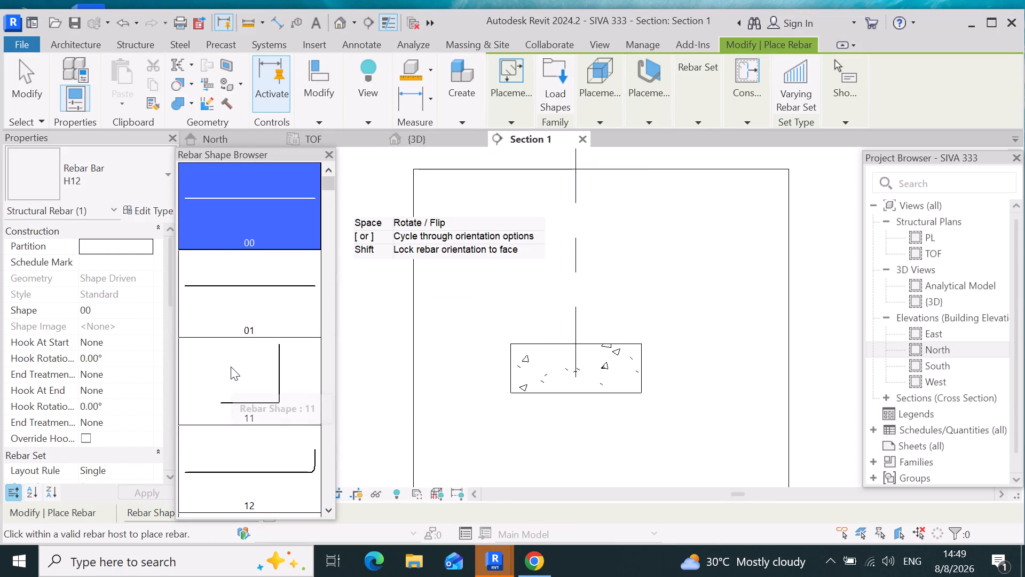
# Look through the available rebar shapes for one that suits the footing's bottom reinforcement.
pyautogui.scroll(-20, 231, 364)
pyautogui.scroll(-13, 231, 364)
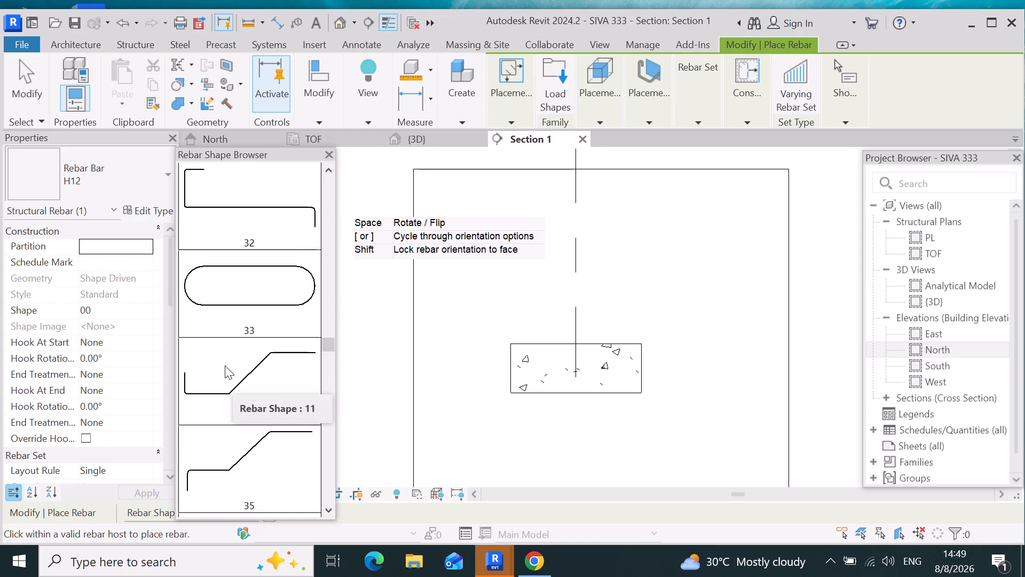
pyautogui.scroll(-4, 225, 365)
pyautogui.scroll(-20, 228, 372)
pyautogui.scroll(-8, 228, 372)
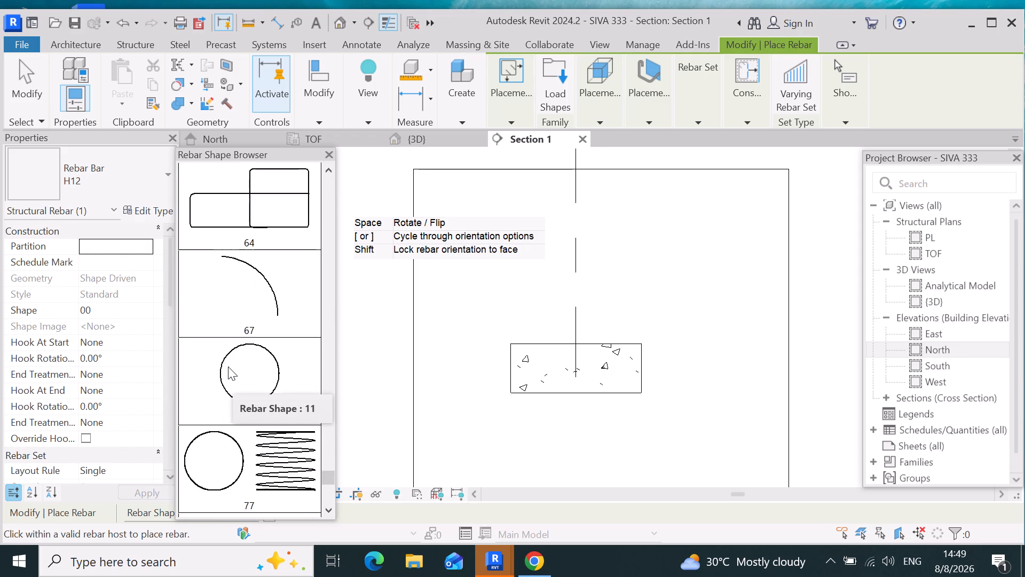
pyautogui.scroll(-4, 228, 367)
pyautogui.scroll(20, 230, 379)
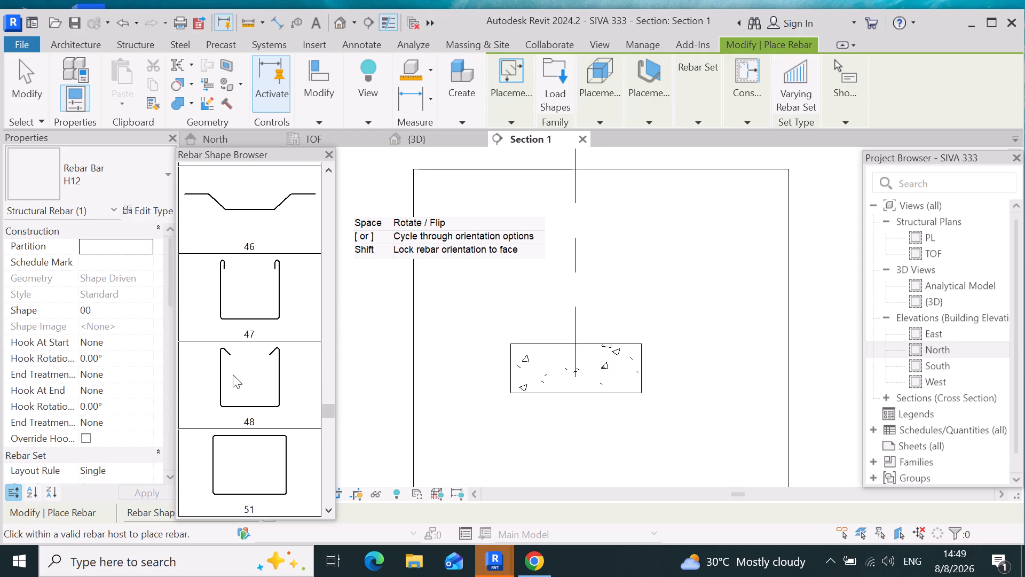
pyautogui.scroll(20, 233, 375)
pyautogui.scroll(15, 233, 375)
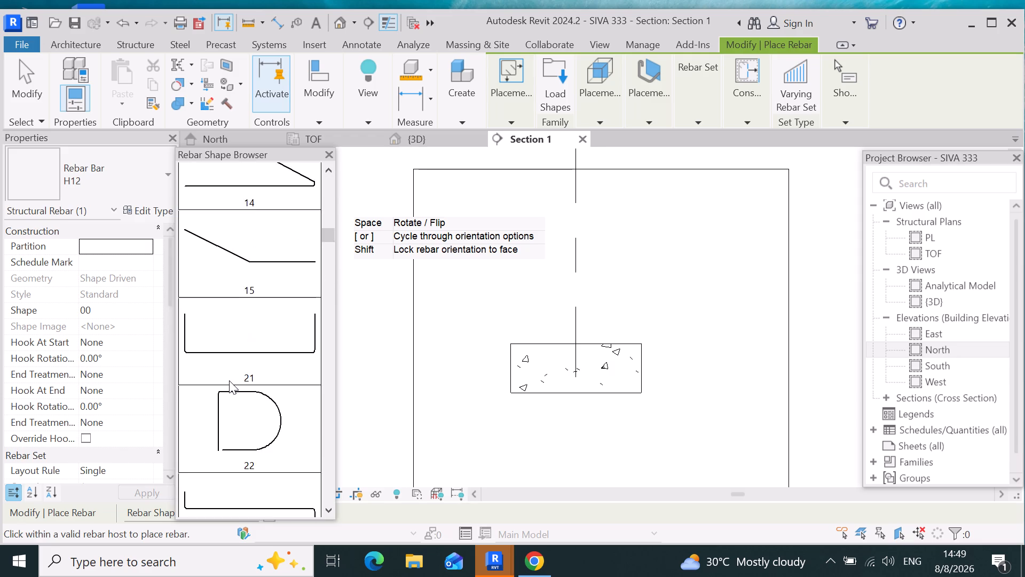
pyautogui.scroll(15, 229, 380)
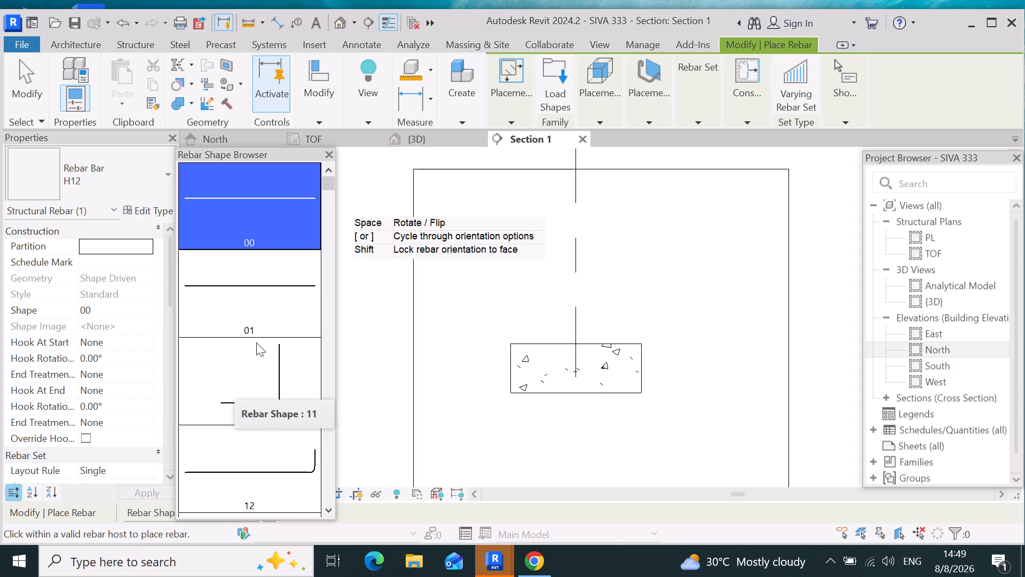
pyautogui.scroll(-9, 256, 342)
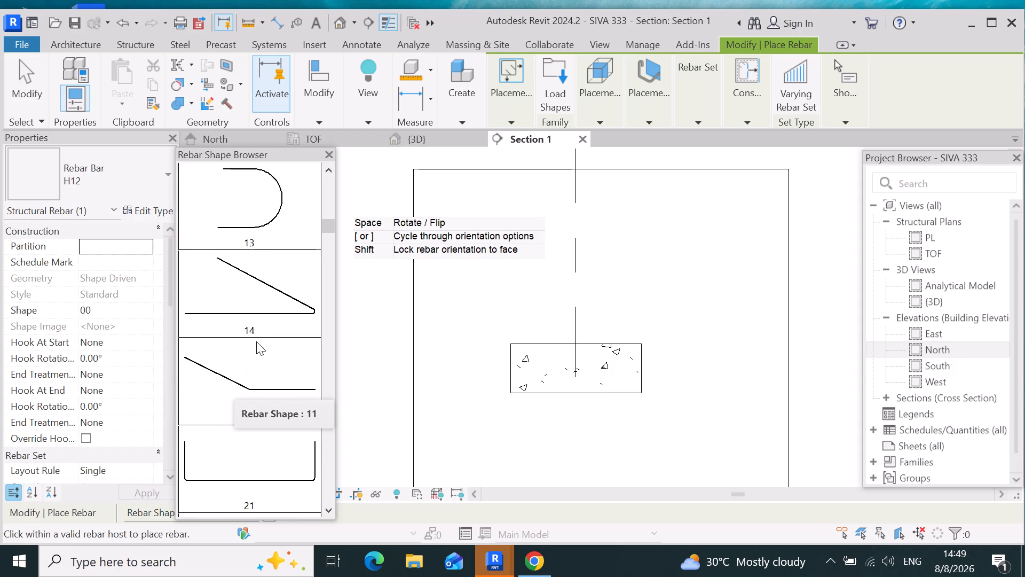
pyautogui.scroll(-20, 256, 341)
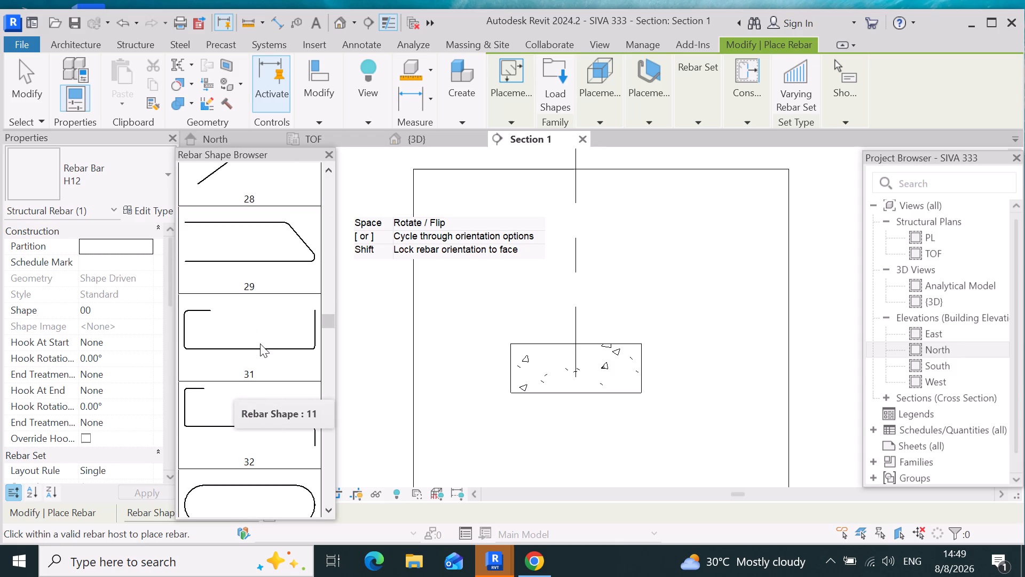
pyautogui.scroll(-12, 222, 382)
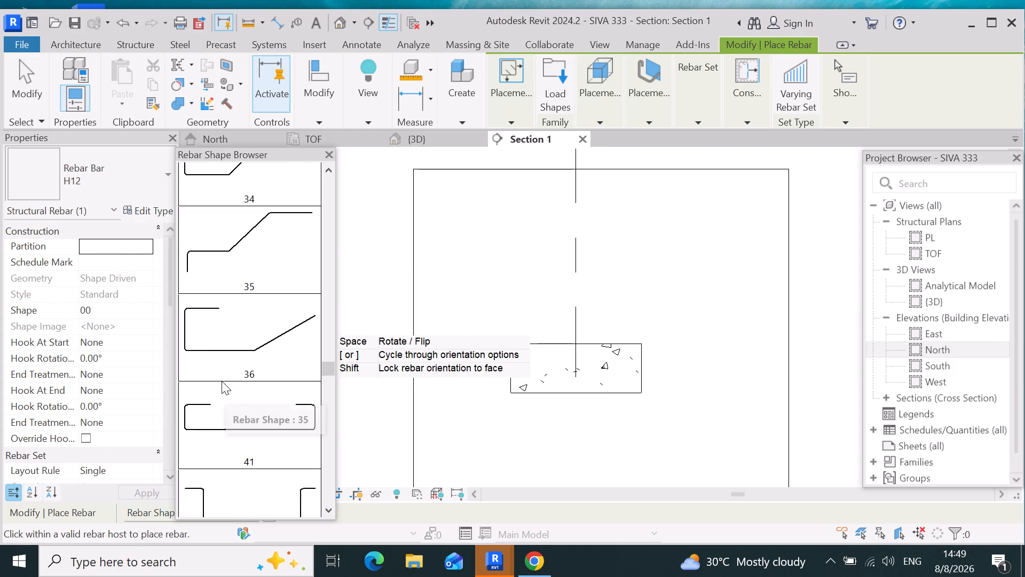
pyautogui.scroll(-3, 222, 381)
pyautogui.scroll(-5, 272, 327)
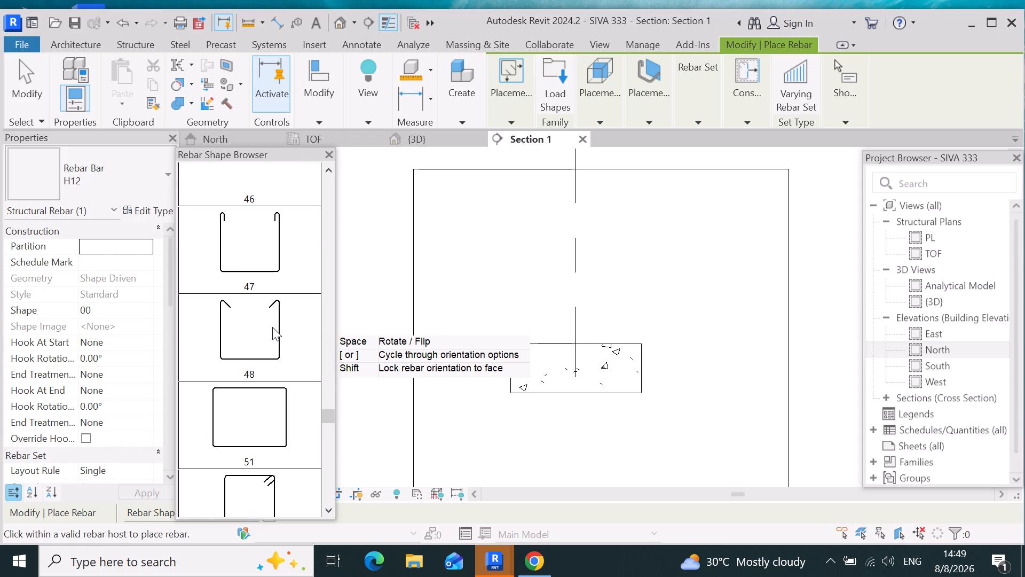
pyautogui.scroll(-14, 272, 327)
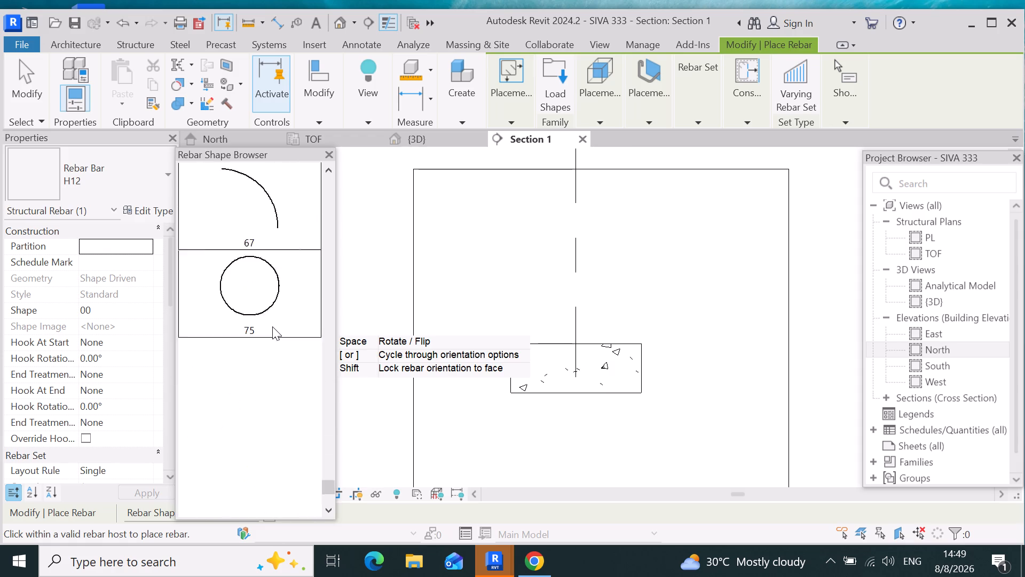
pyautogui.scroll(-7, 272, 326)
pyautogui.scroll(15, 272, 326)
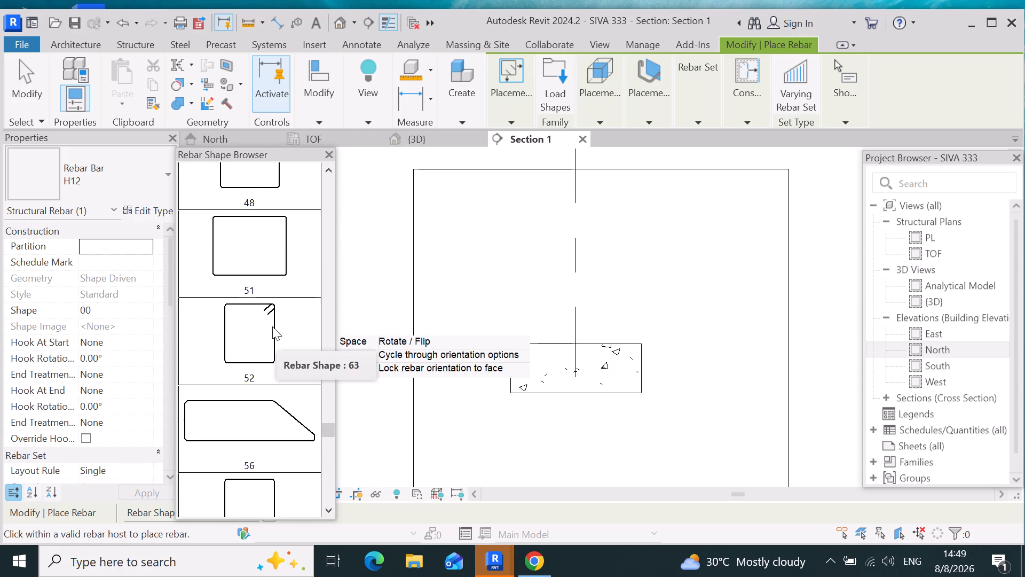
pyautogui.scroll(3, 272, 326)
pyautogui.scroll(-4, 272, 326)
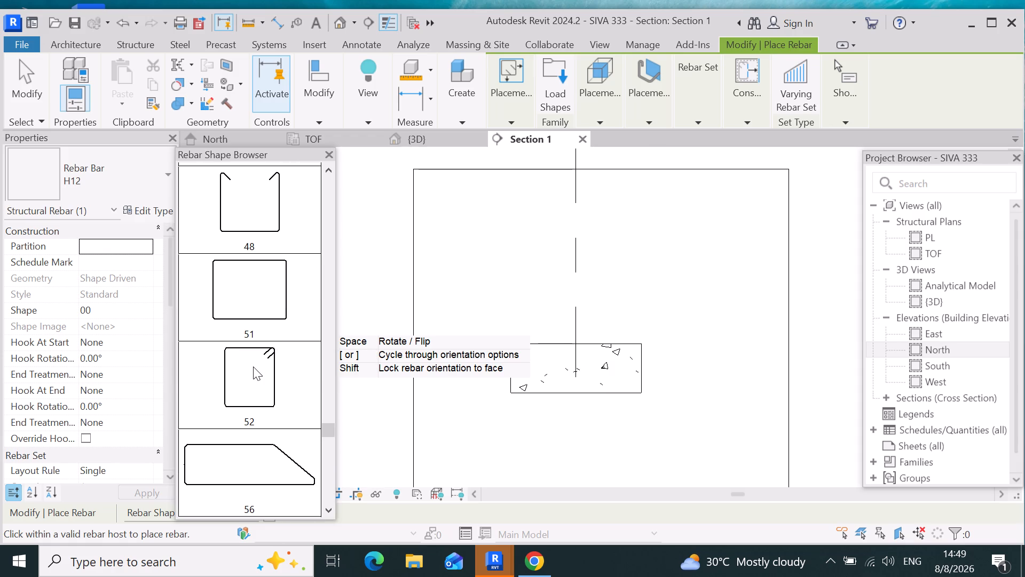
pyautogui.scroll(-4, 253, 367)
pyautogui.scroll(18, 253, 367)
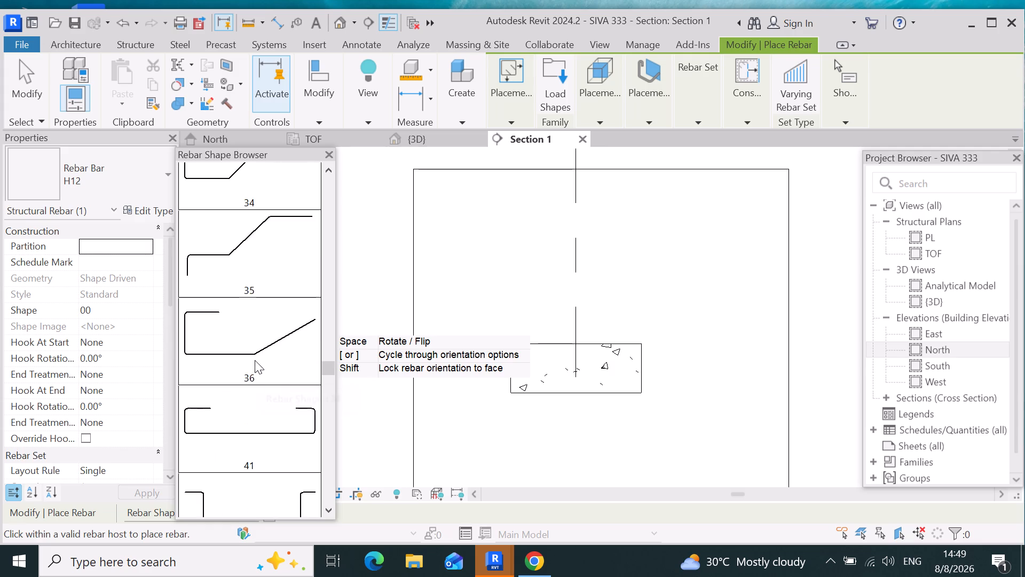
pyautogui.scroll(20, 255, 360)
pyautogui.scroll(10, 255, 360)
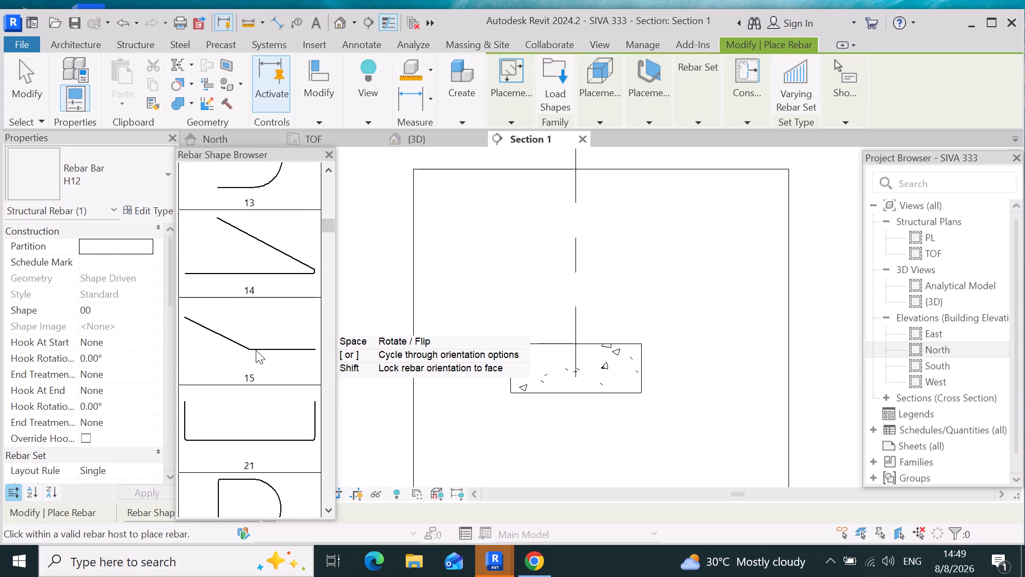
pyautogui.scroll(12, 256, 350)
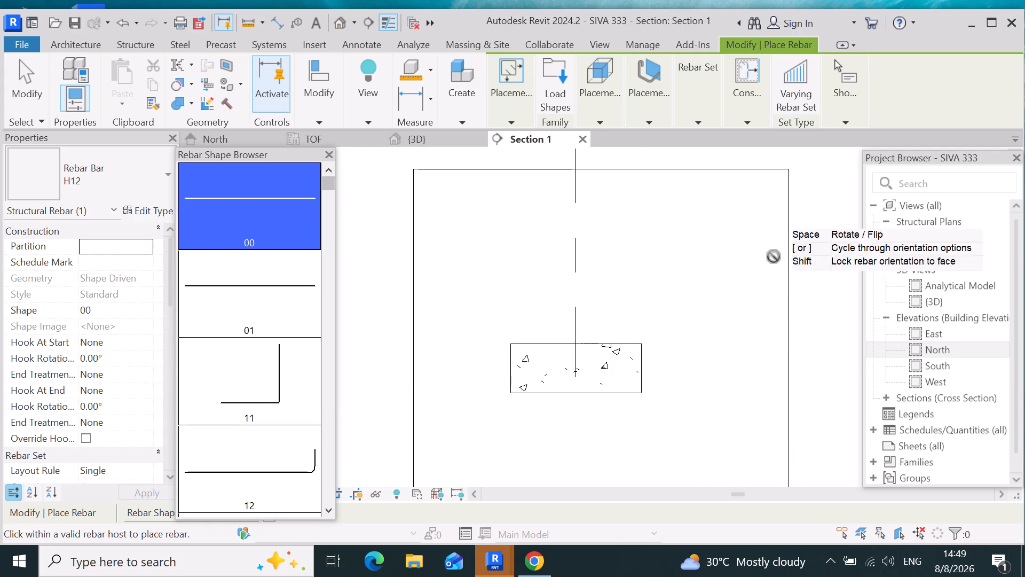
# Load all the rebar shape families, M_00 through M_T9, from the Structural Rebar Shapes folder.
pyautogui.click(558, 80)
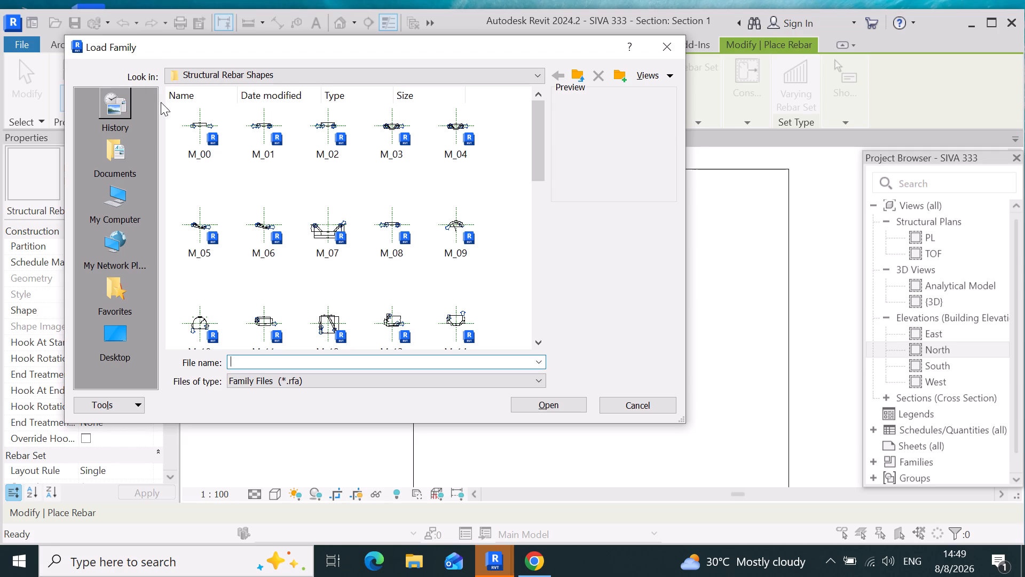
pyautogui.moveTo(169, 109); pyautogui.dragTo(231, 158)
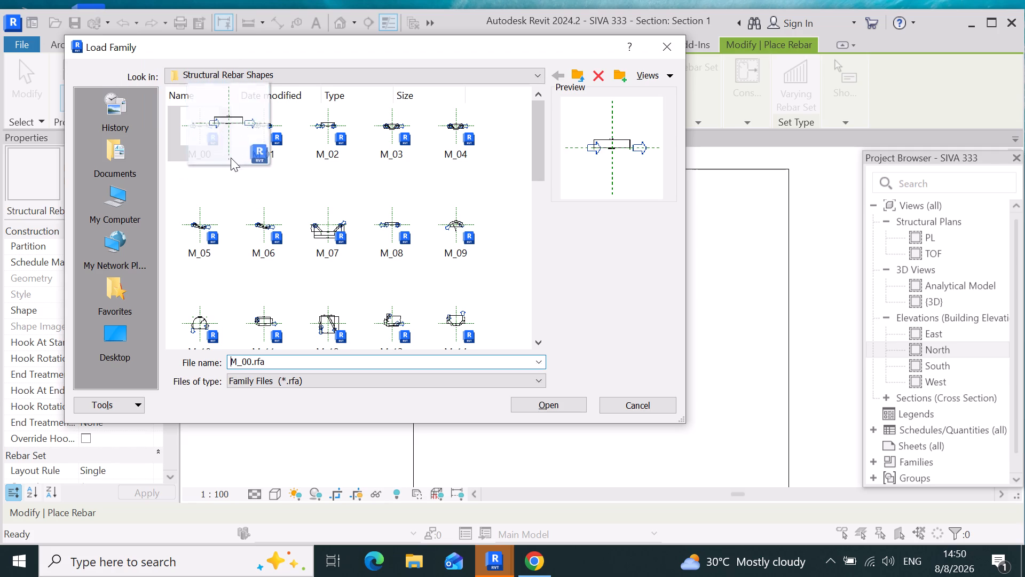
pyautogui.moveTo(231, 158); pyautogui.dragTo(200, 152)
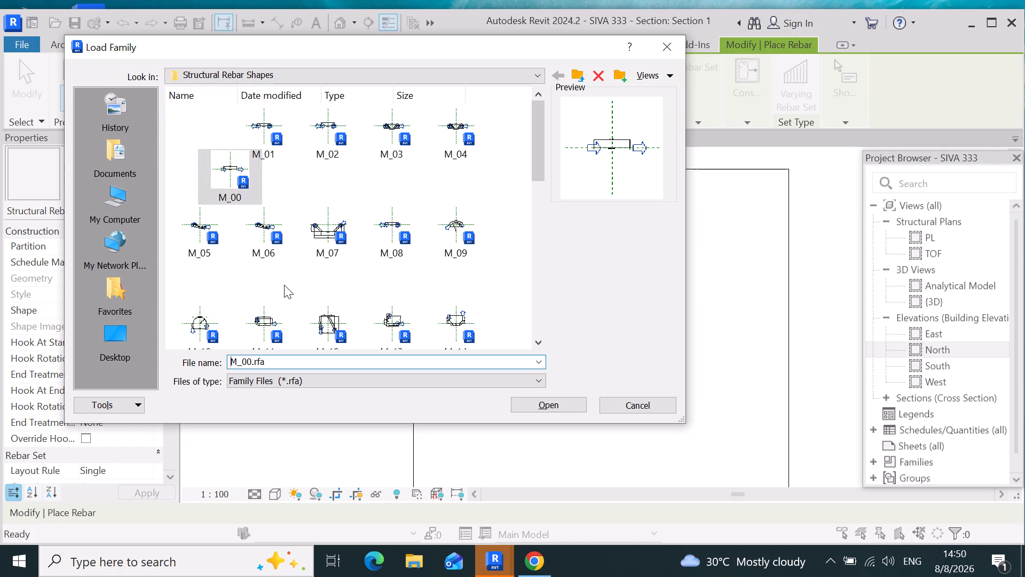
pyautogui.hotkey('ctrl', 'z')
pyautogui.hotkey('ctrl', 'z')
pyautogui.hotkey('ctrl', 'z')
pyautogui.hotkey('ctrl', 'z')
pyautogui.moveTo(506, 116); pyautogui.dragTo(328, 143)
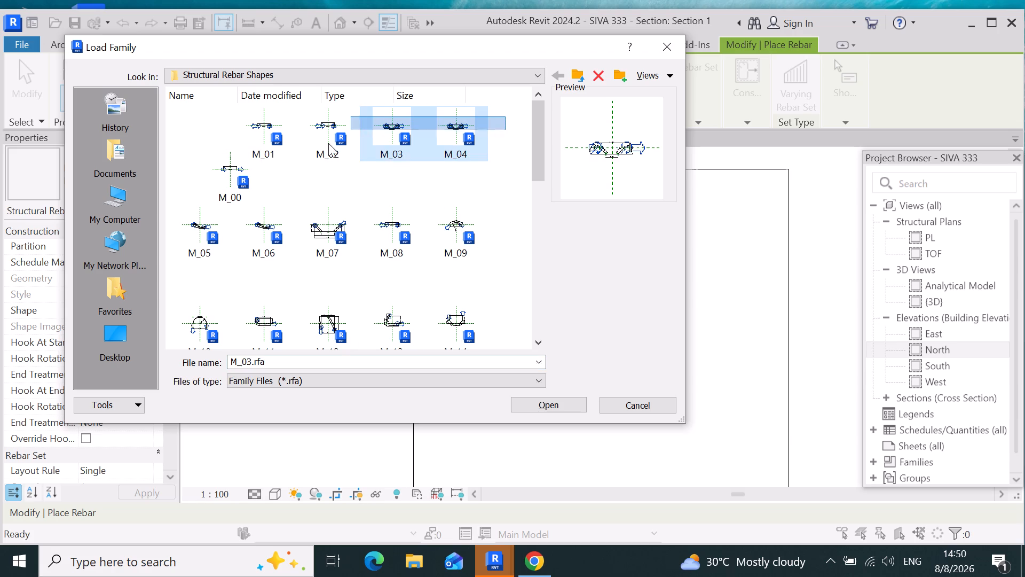
pyautogui.moveTo(328, 143); pyautogui.dragTo(78, 417)
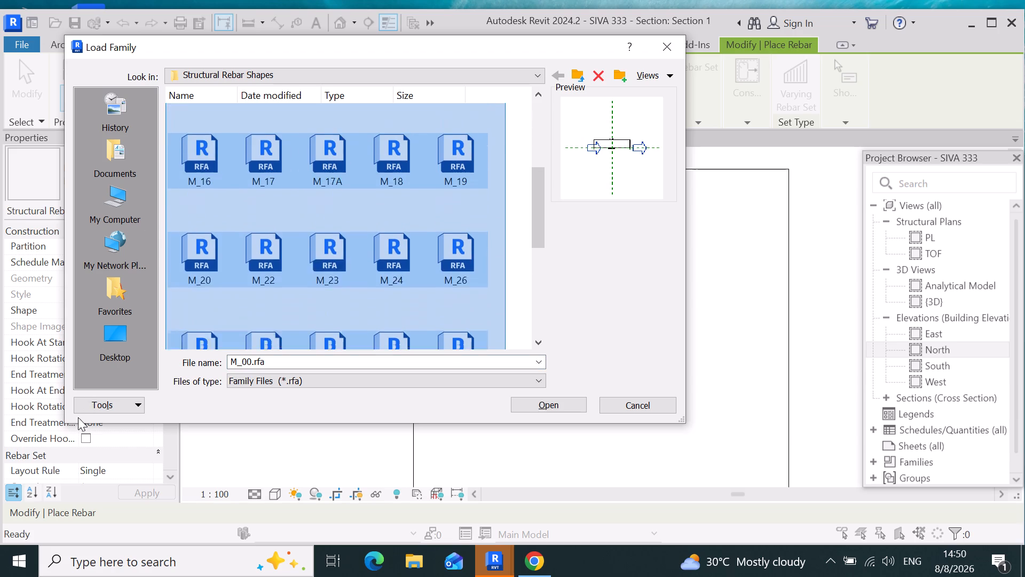
pyautogui.moveTo(78, 417); pyautogui.dragTo(73, 428)
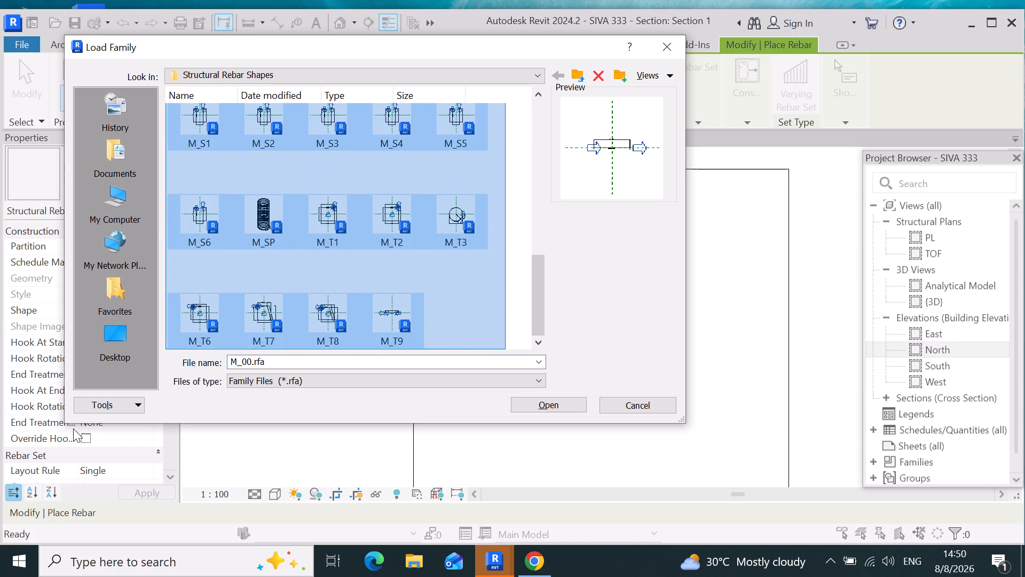
pyautogui.moveTo(73, 428); pyautogui.dragTo(190, 493)
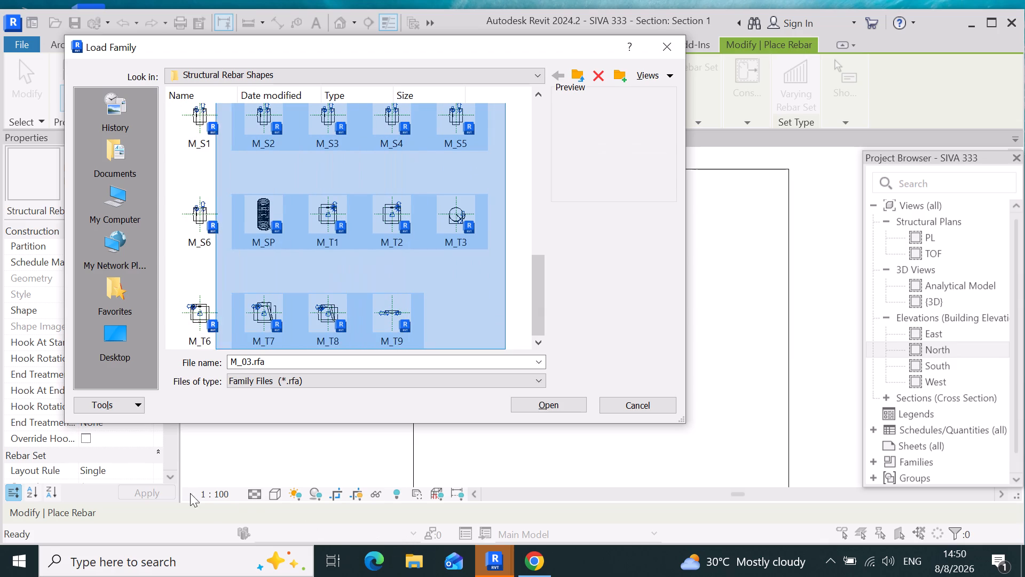
pyautogui.moveTo(190, 493); pyautogui.dragTo(148, 482)
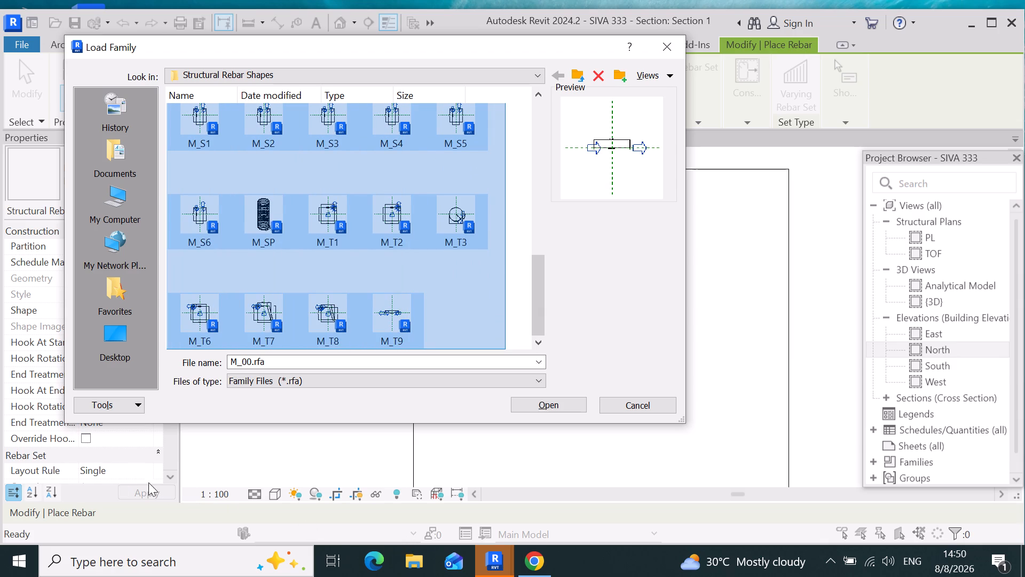
pyautogui.moveTo(148, 482); pyautogui.dragTo(120, 371)
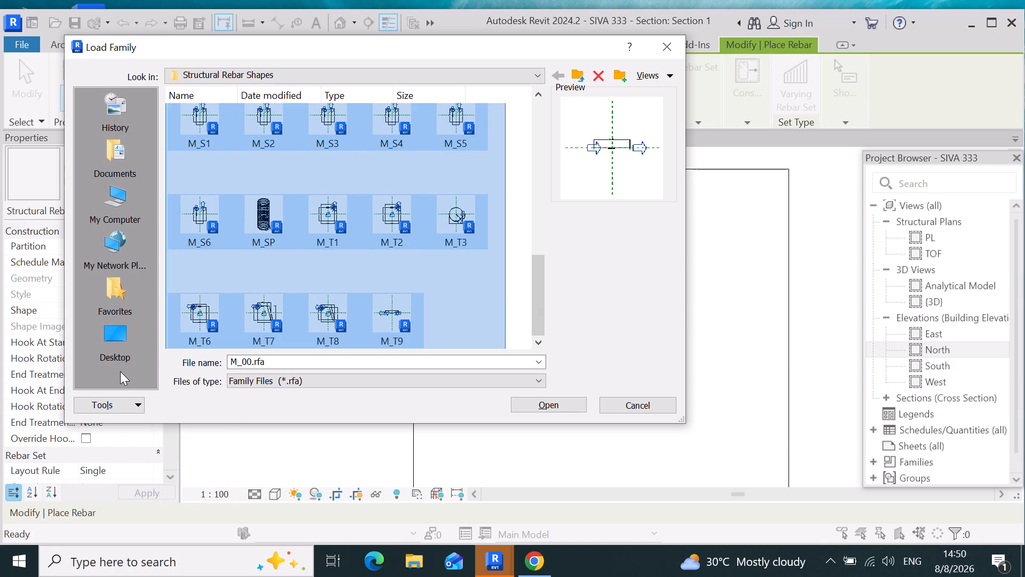
pyautogui.moveTo(120, 371); pyautogui.dragTo(128, 376)
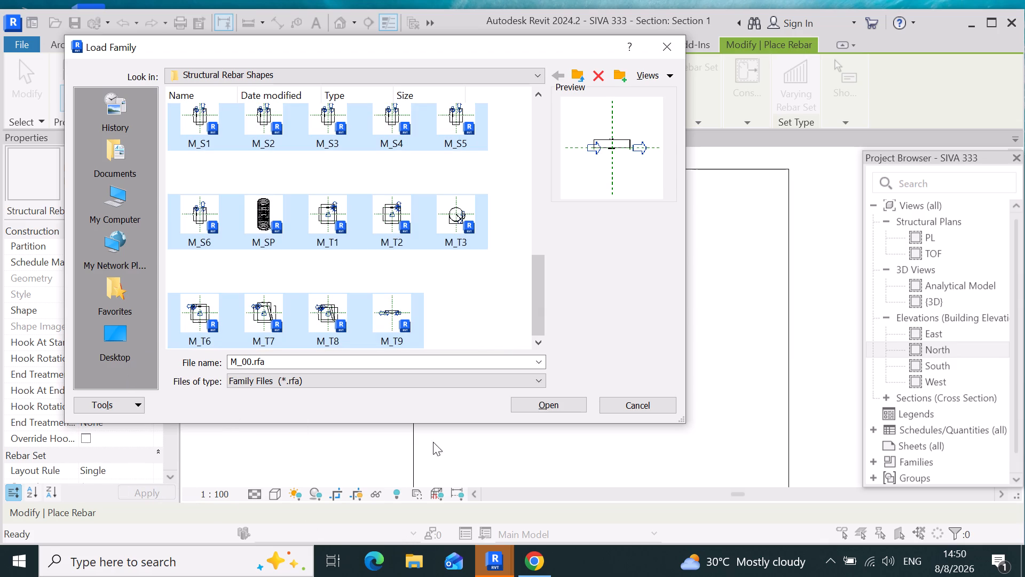
pyautogui.click(565, 411)
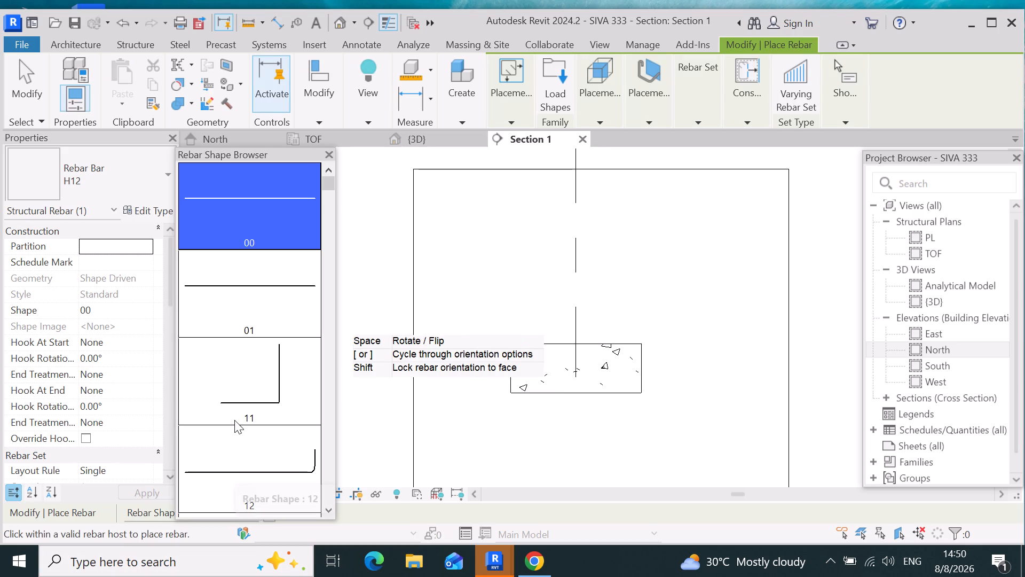
# Choose the newly loaded rebar shape M_02 for the H12 bar.
pyautogui.scroll(-12, 234, 419)
pyautogui.scroll(-17, 234, 419)
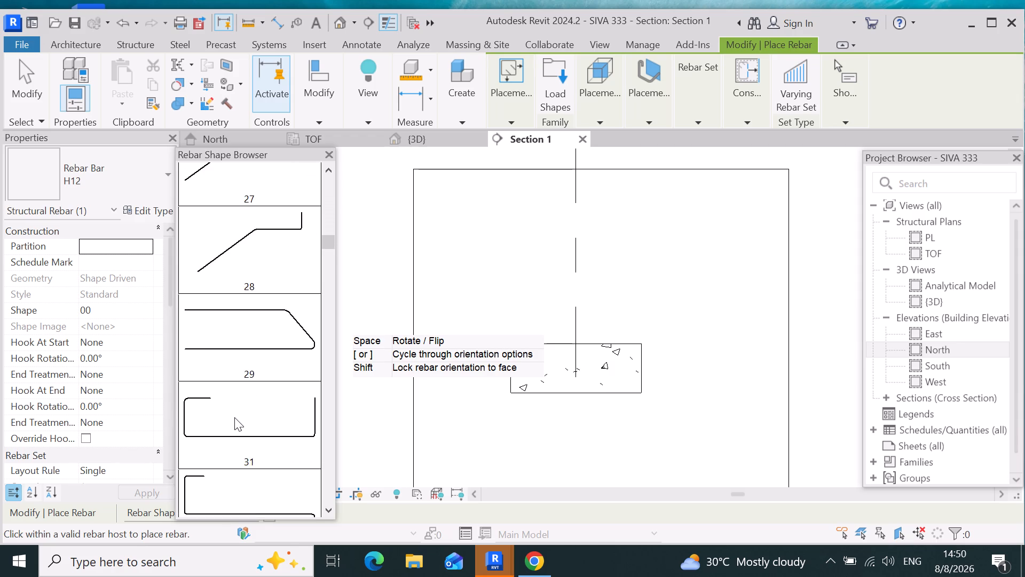
pyautogui.scroll(-14, 234, 417)
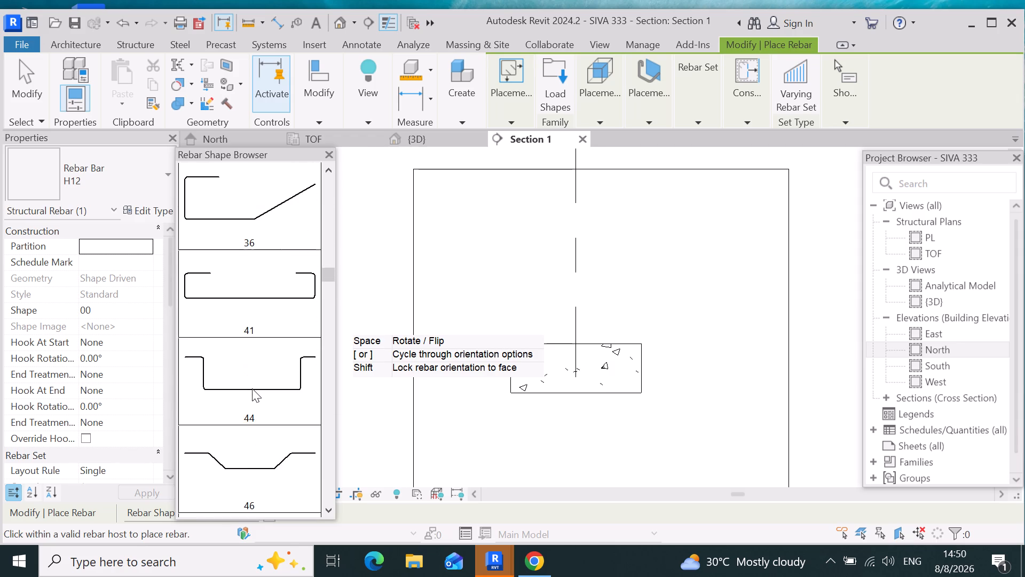
pyautogui.scroll(-16, 252, 388)
pyautogui.scroll(-5, 252, 388)
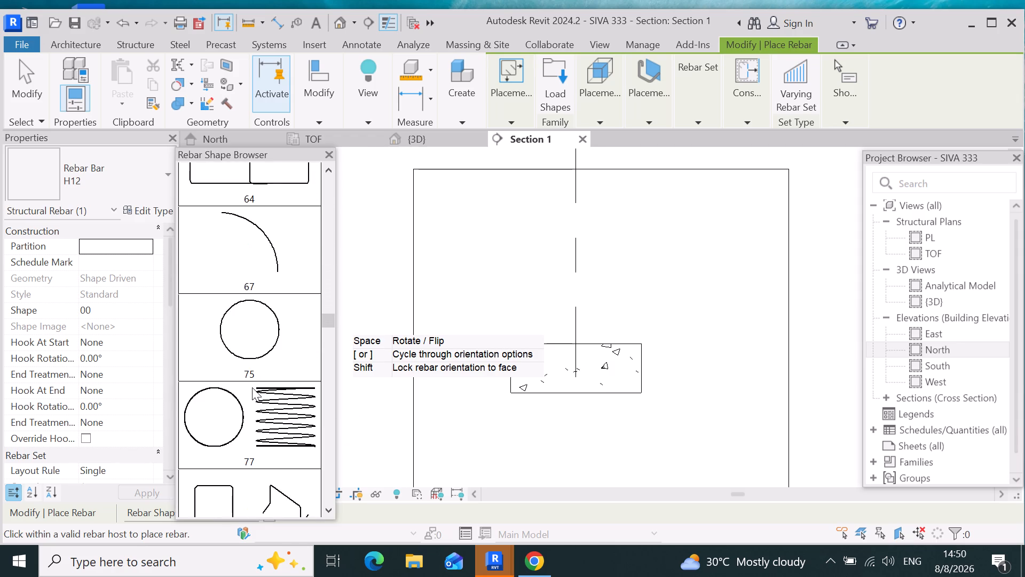
pyautogui.scroll(-8, 252, 387)
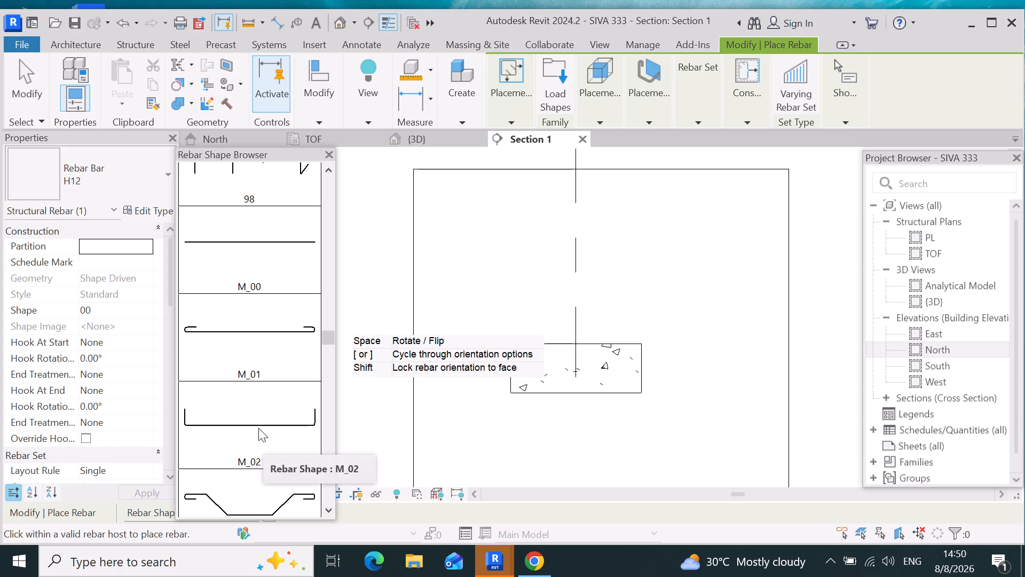
pyautogui.click(258, 428)
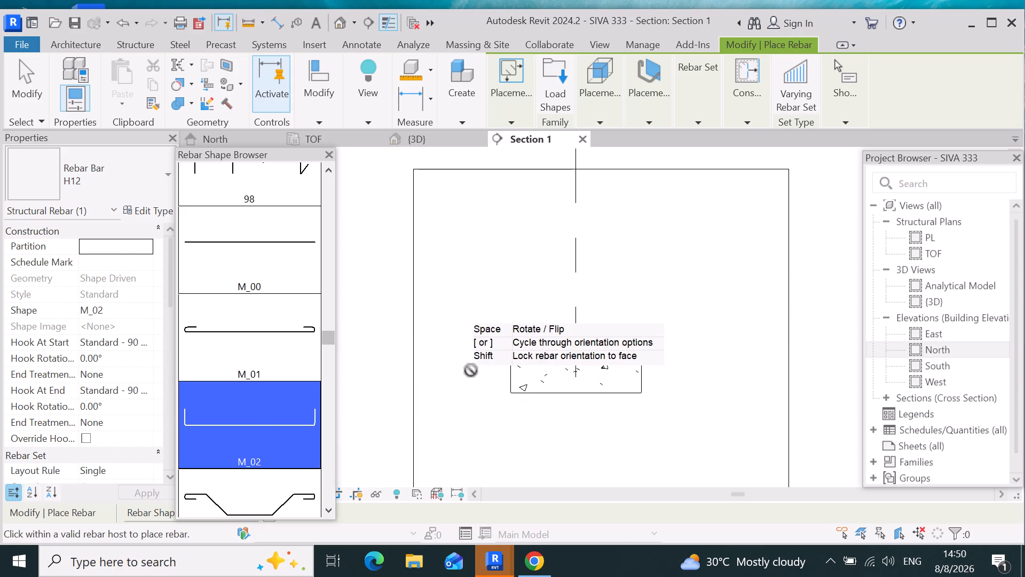
# Place single M_02 H12 bars along the footing's bottom and top, on the current work plane and parallel to it.
pyautogui.click(605, 123)
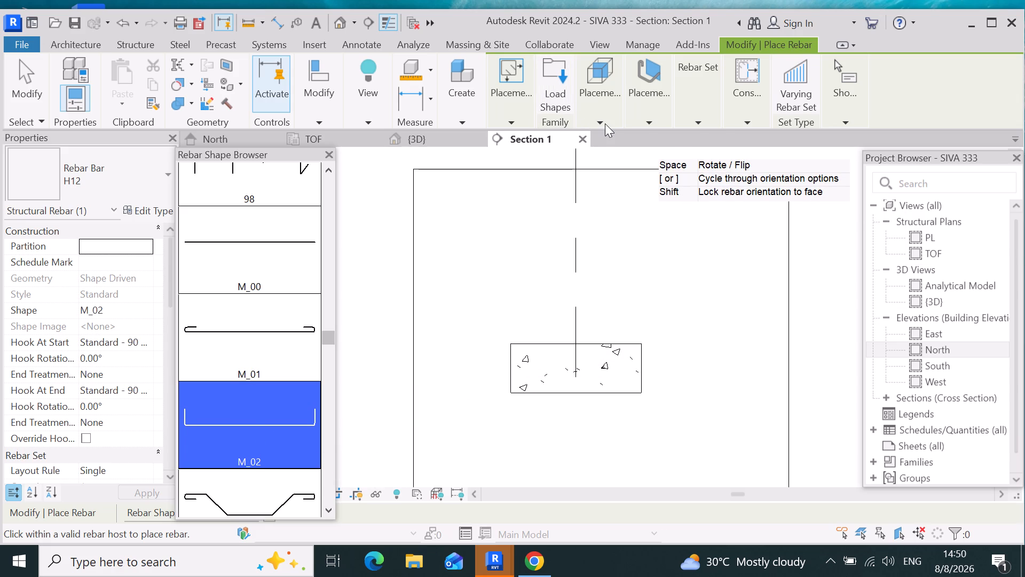
pyautogui.click(614, 151)
pyautogui.click(642, 125)
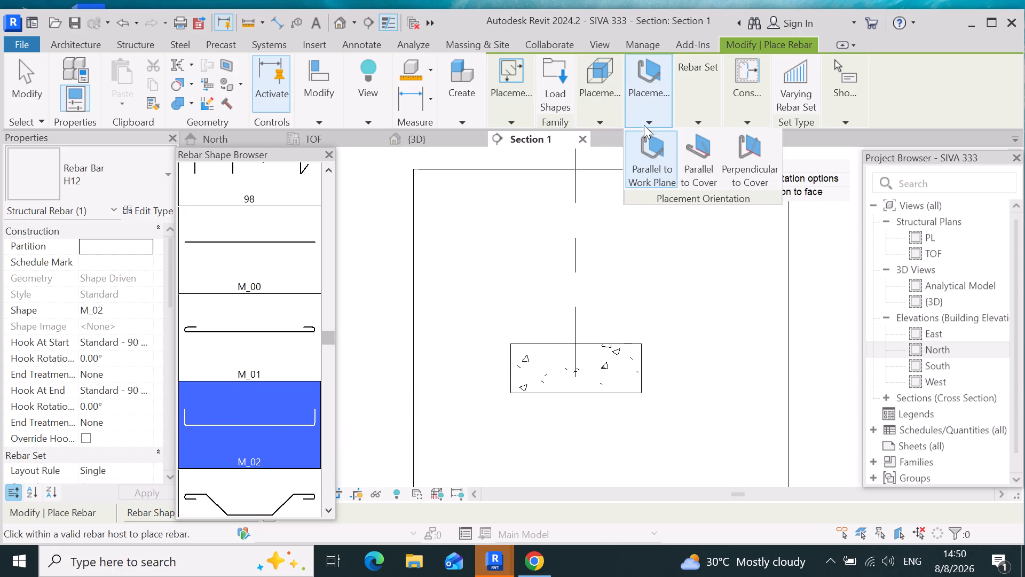
pyautogui.click(648, 149)
pyautogui.scroll(4, 517, 427)
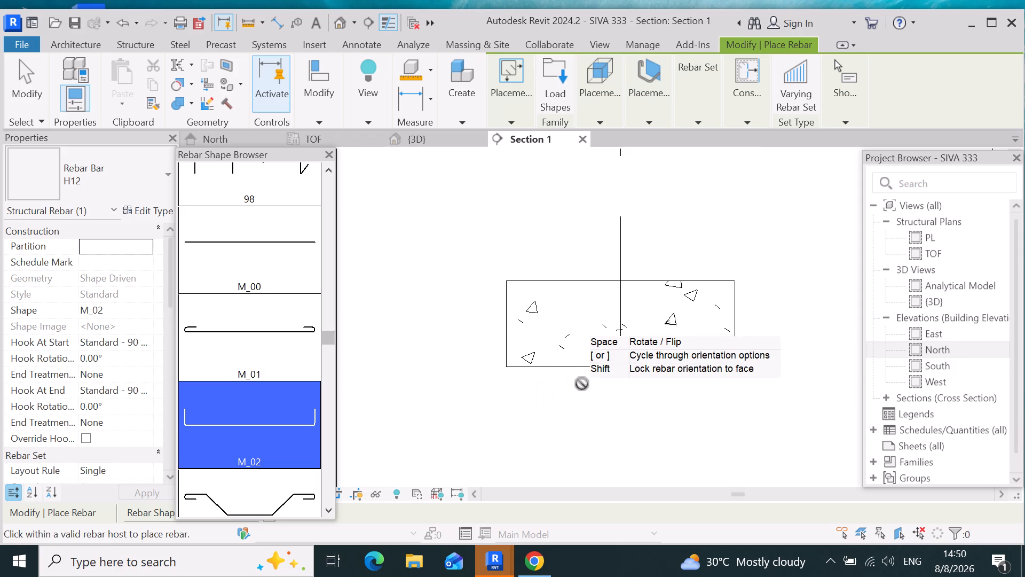
pyautogui.click(570, 360)
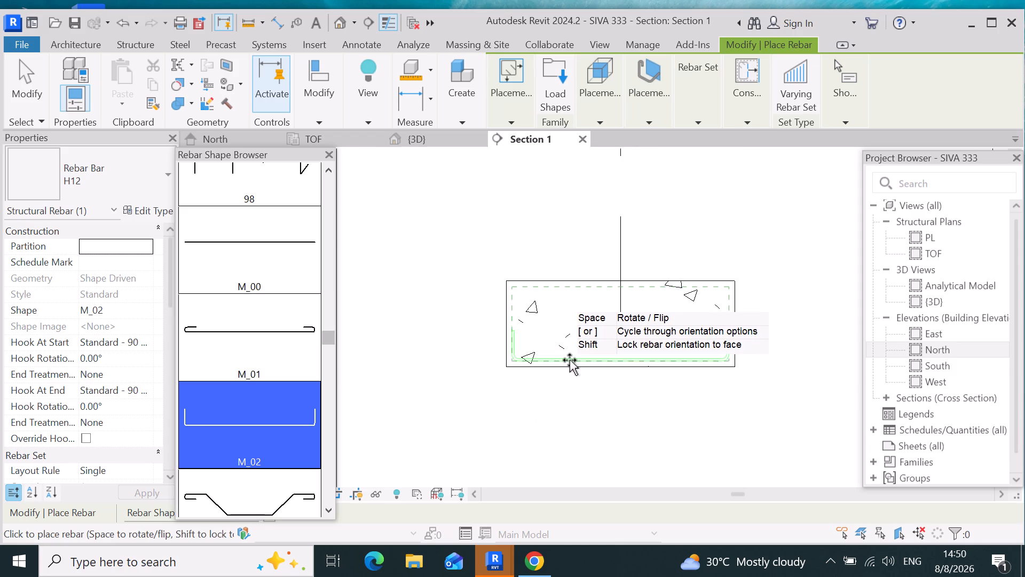
pyautogui.click(587, 288)
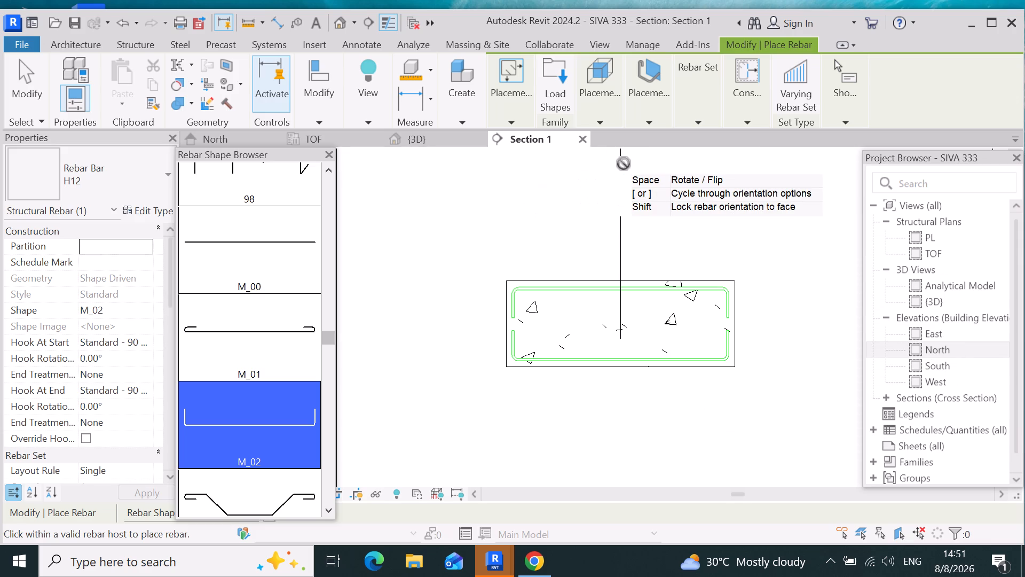
# Place a perpendicular-to-cover M_02 bar set at the footing's top, using Far Cover Reference and Maximum Spacing of 150 mm.
pyautogui.click(604, 122)
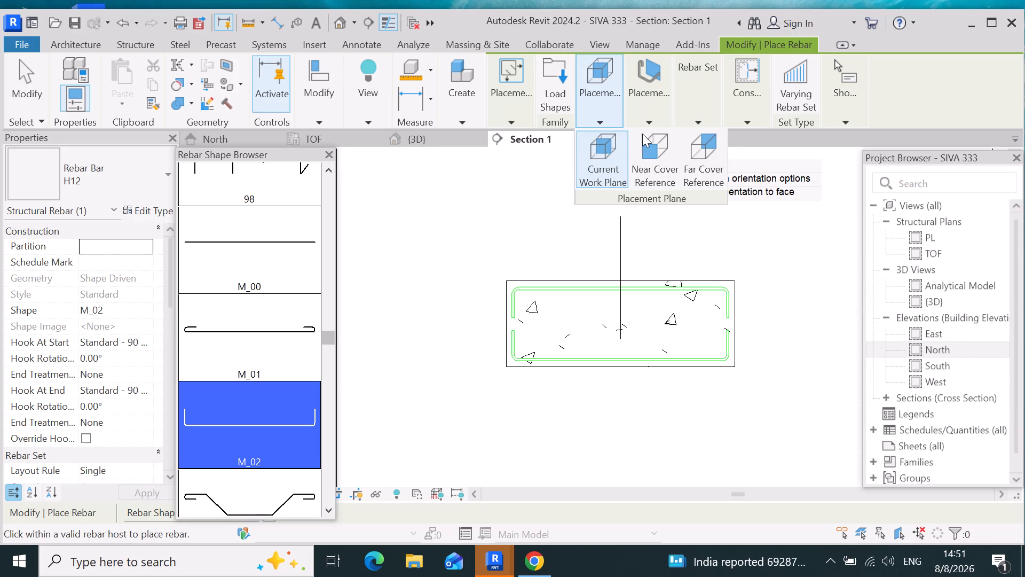
pyautogui.click(707, 153)
pyautogui.click(647, 121)
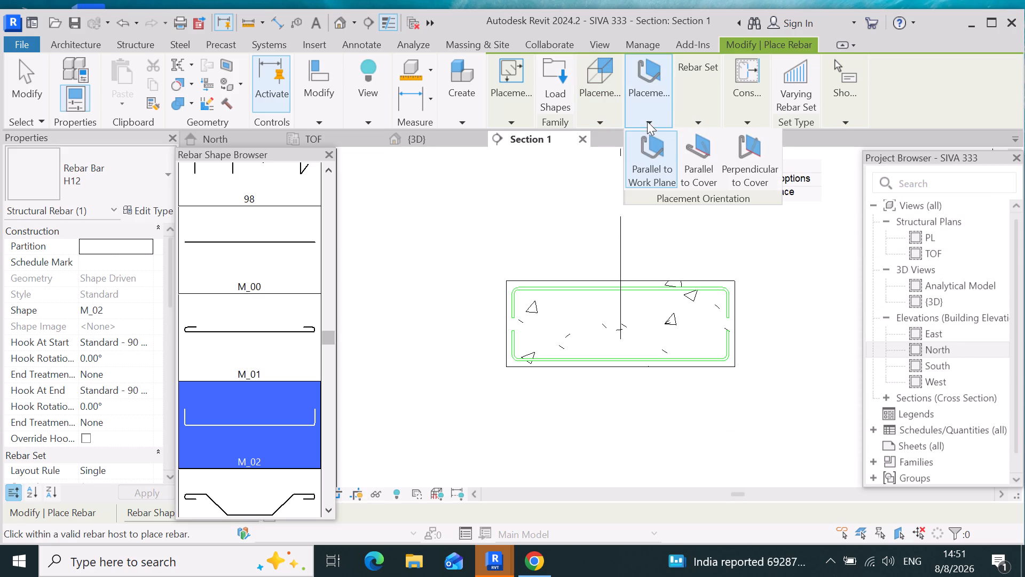
pyautogui.click(740, 155)
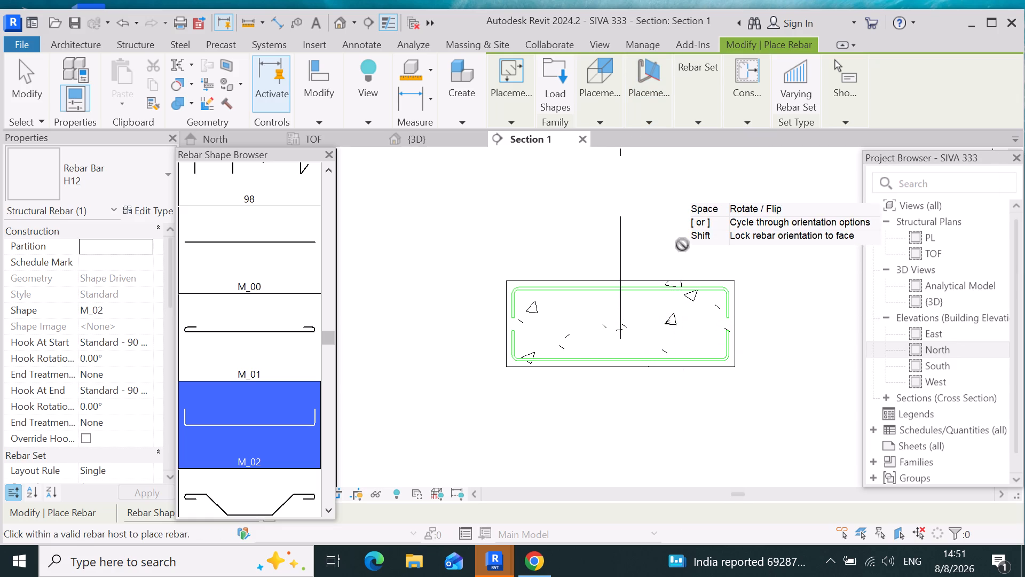
pyautogui.click(699, 122)
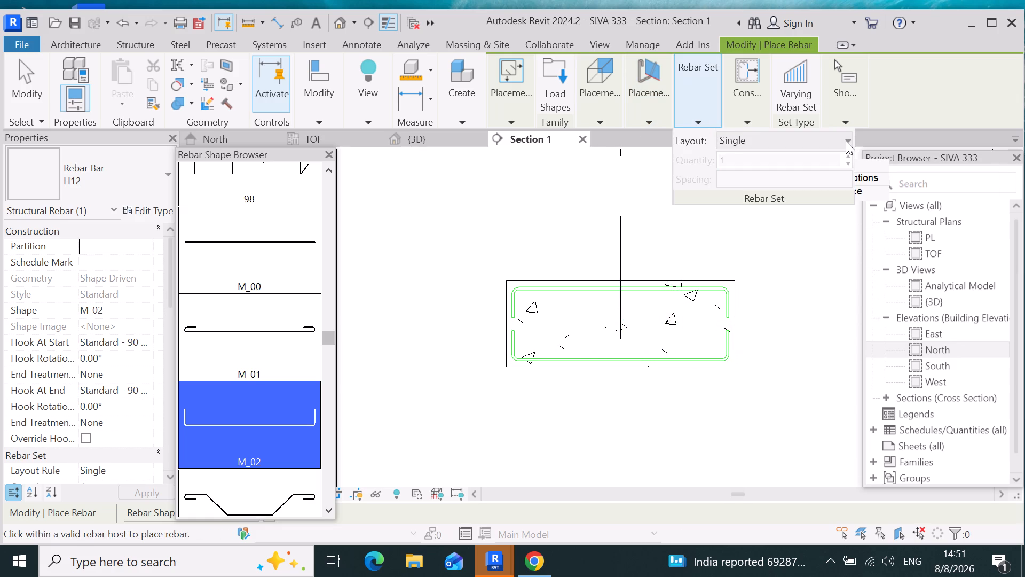
pyautogui.click(846, 141)
pyautogui.click(799, 202)
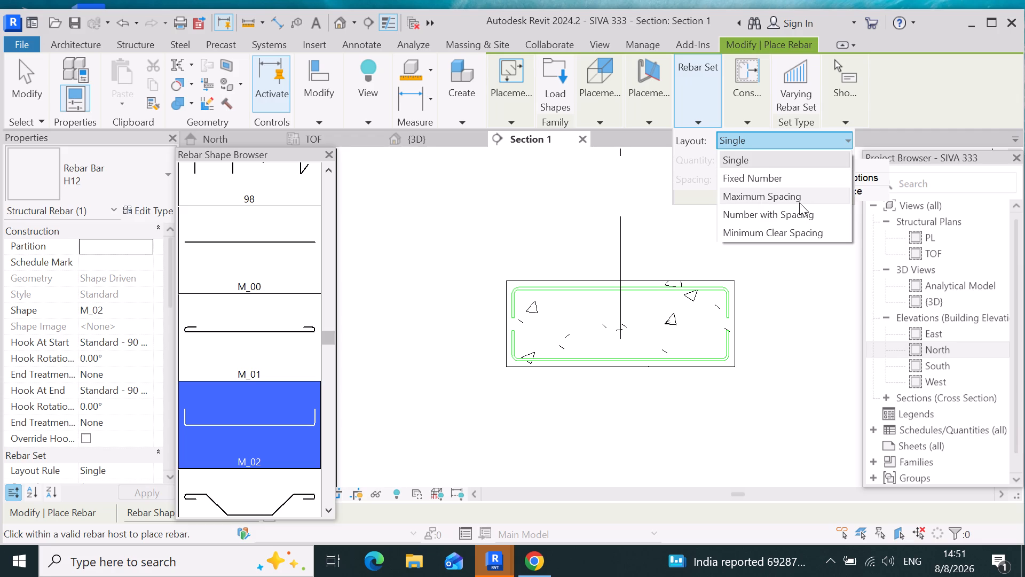
pyautogui.click(790, 178)
pyautogui.press('BackSpace')
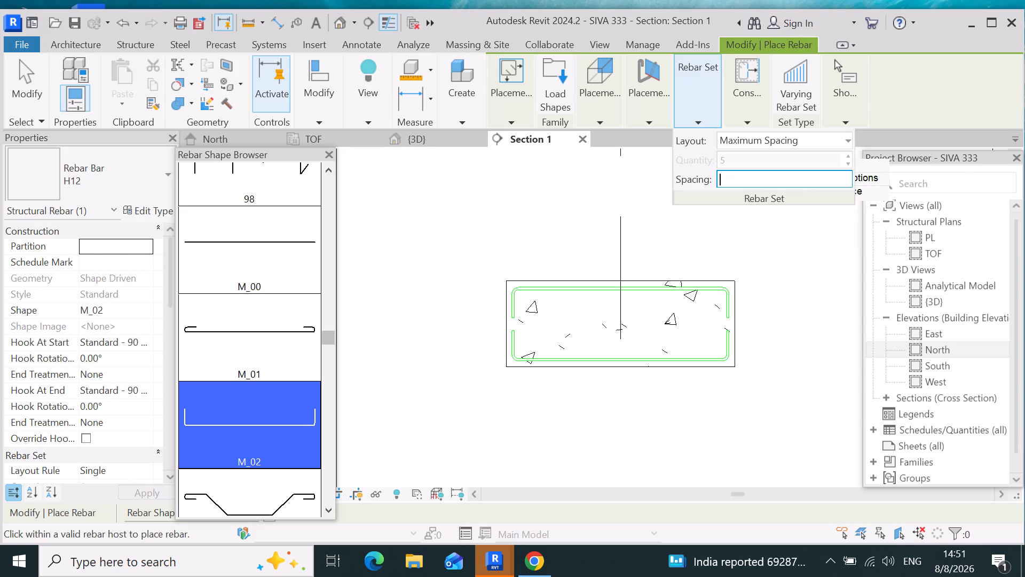
pyautogui.write('150')
pyautogui.press('Return')
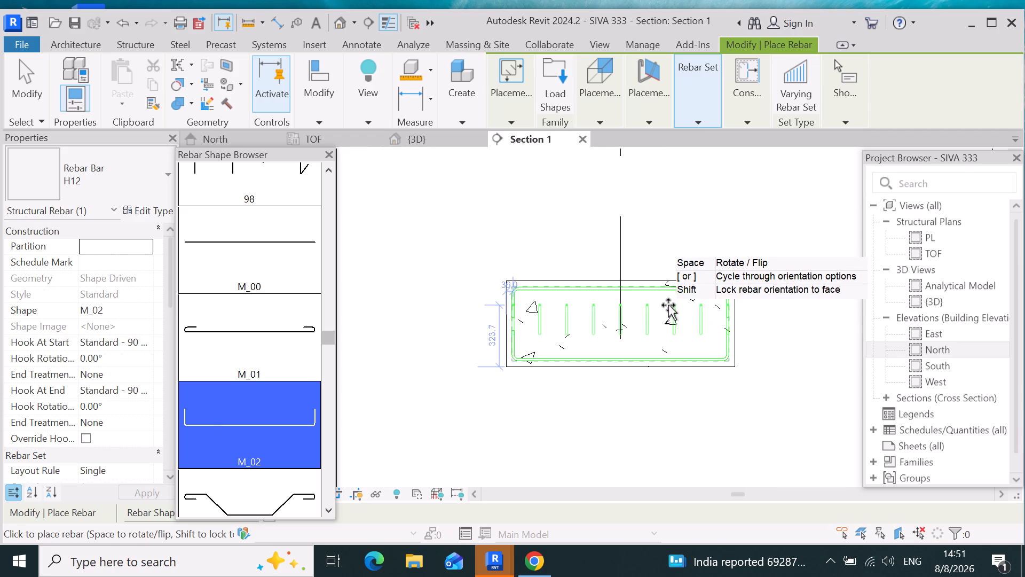
pyautogui.scroll(6, 676, 297)
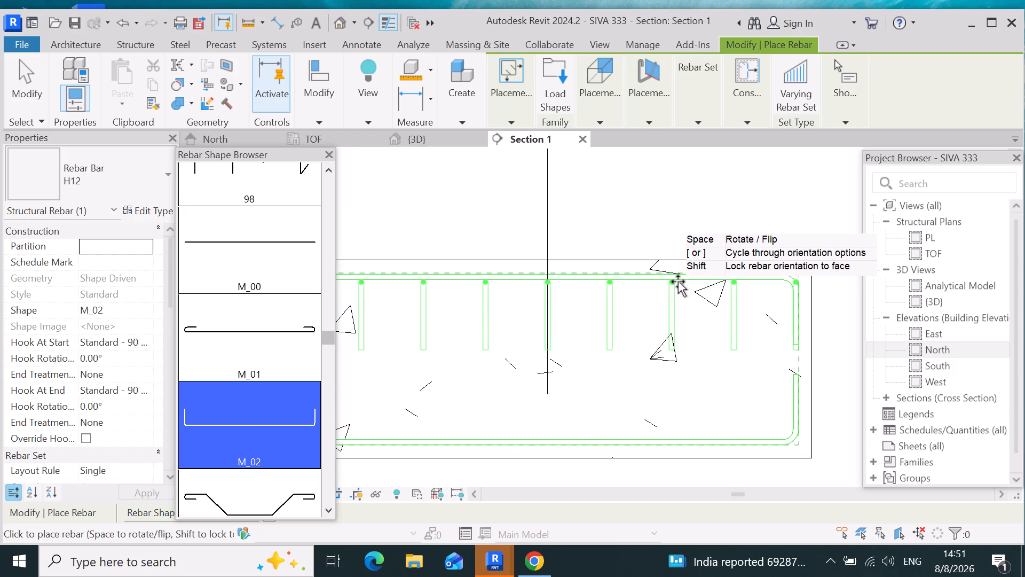
pyautogui.click(678, 279)
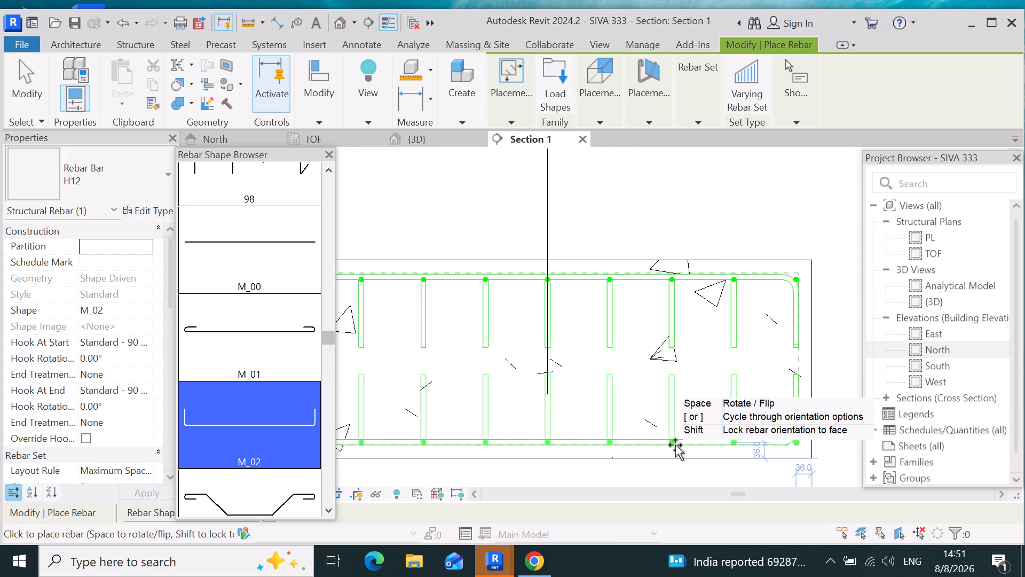
# Place a matching perpendicular M_02 bar set along the footing's bottom cover and finish rebar placement.
pyautogui.scroll(3, 677, 436)
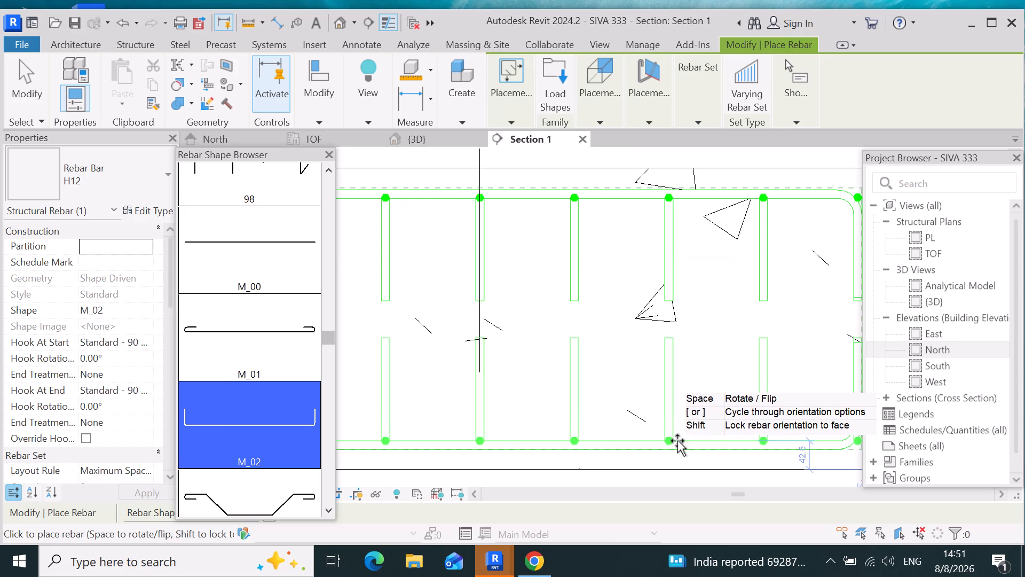
pyautogui.click(677, 440)
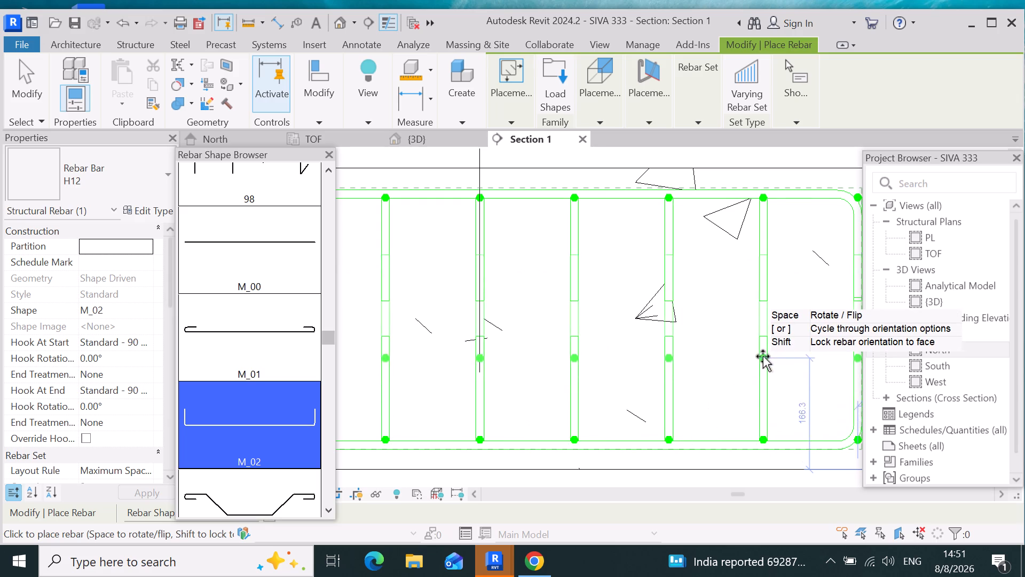
pyautogui.scroll(-5, 763, 355)
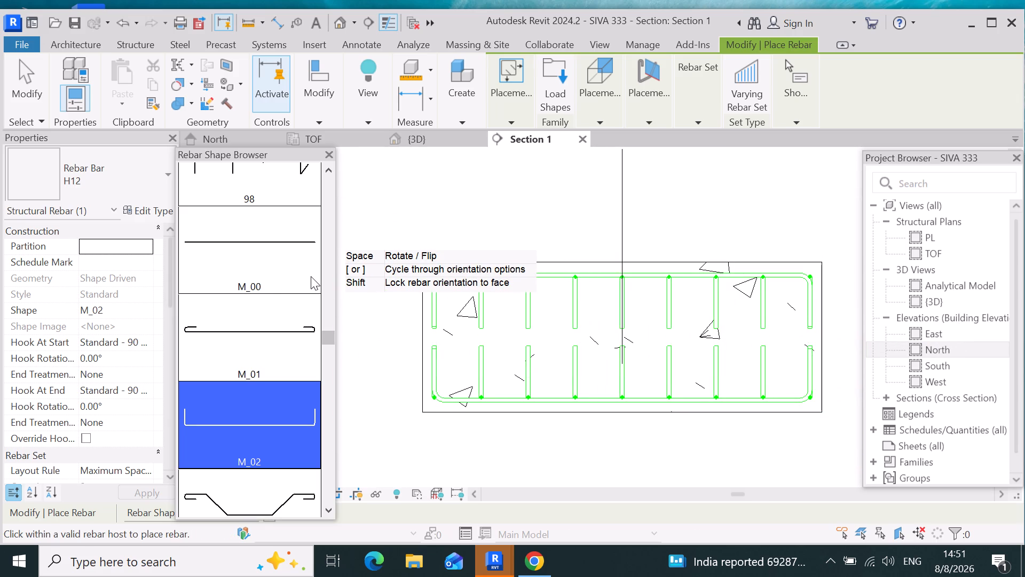
pyautogui.press('Escape')
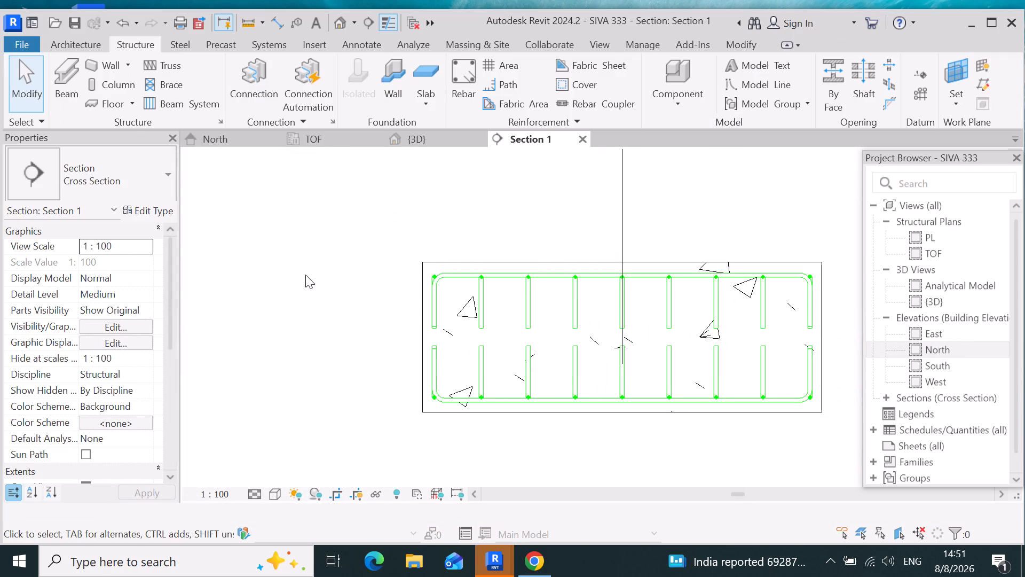
# Set the bottom U-shaped bar parallel to the section to the Maximum Spacing layout rule with 1500 mm spacing.
pyautogui.scroll(-4, 431, 319)
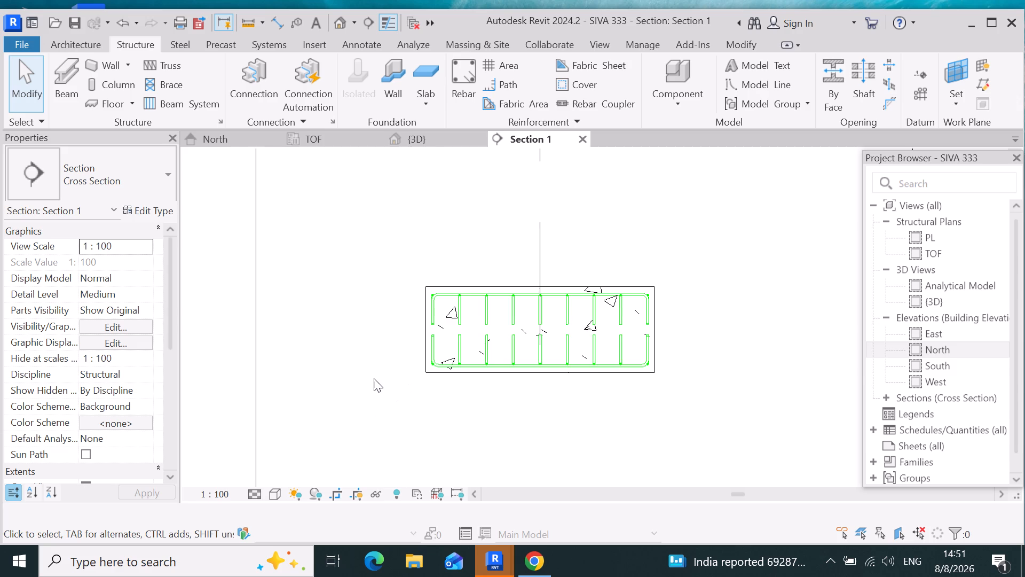
pyautogui.scroll(3, 374, 378)
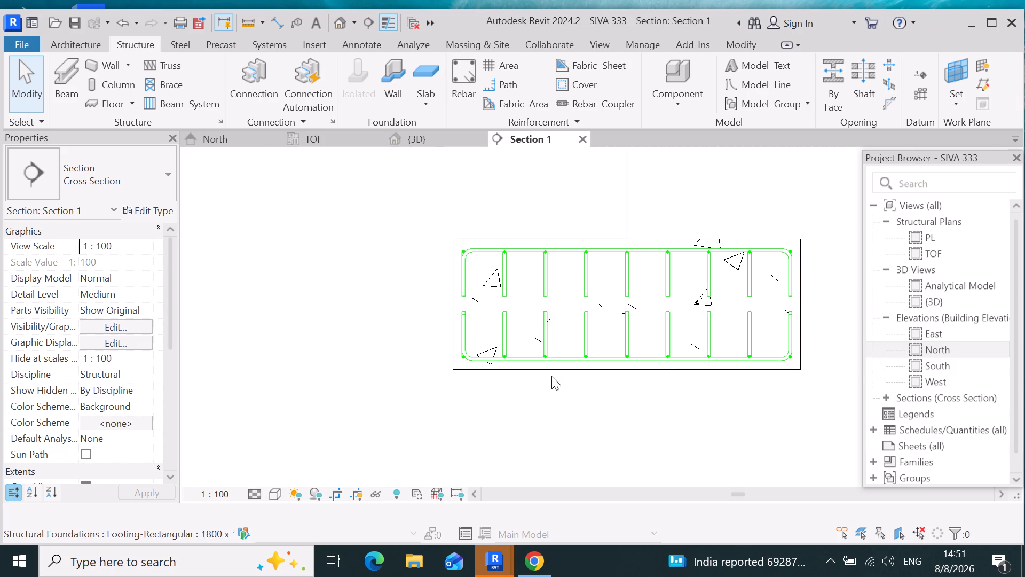
pyautogui.click(560, 362)
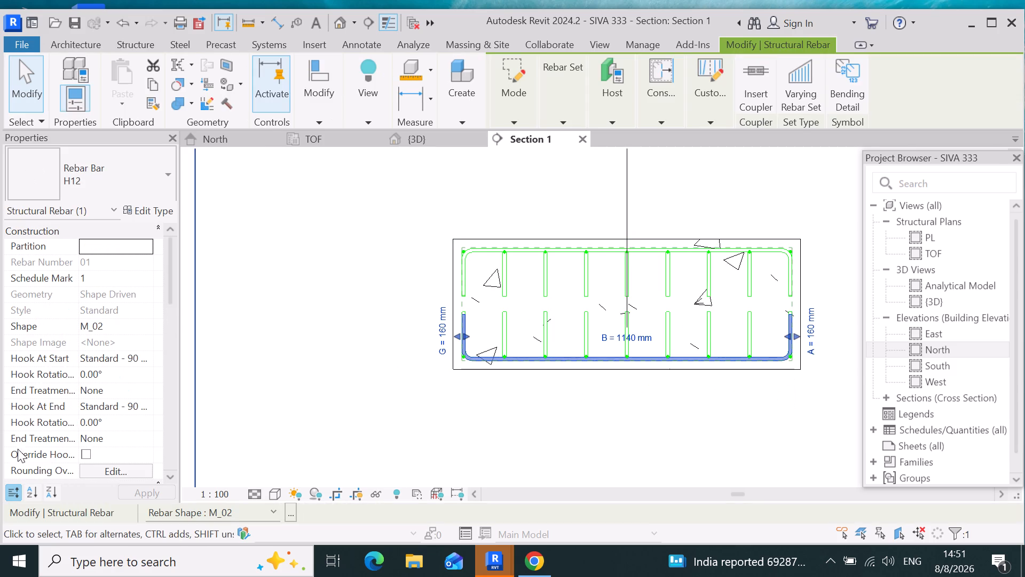
pyautogui.scroll(-3, 111, 438)
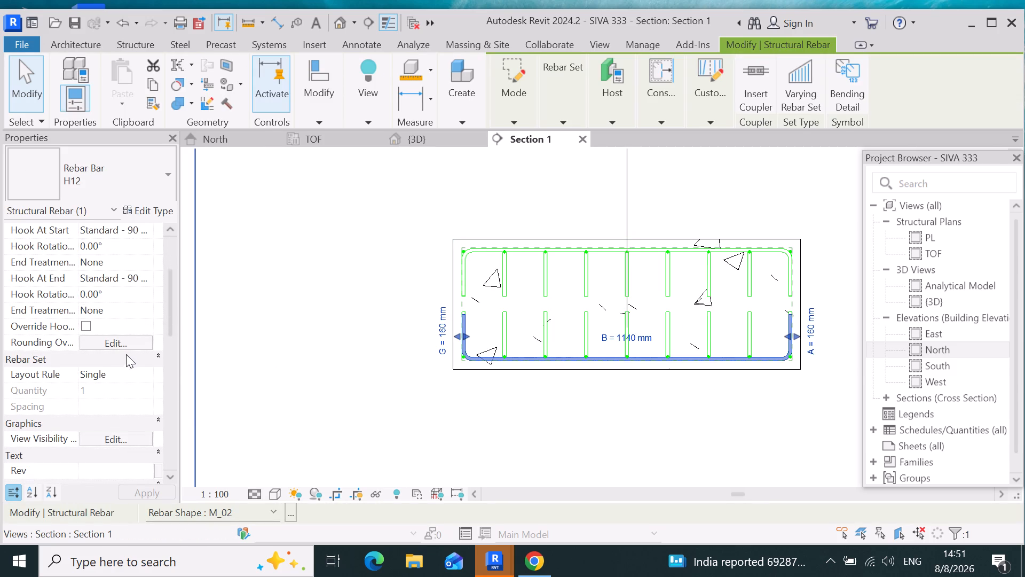
pyautogui.click(137, 373)
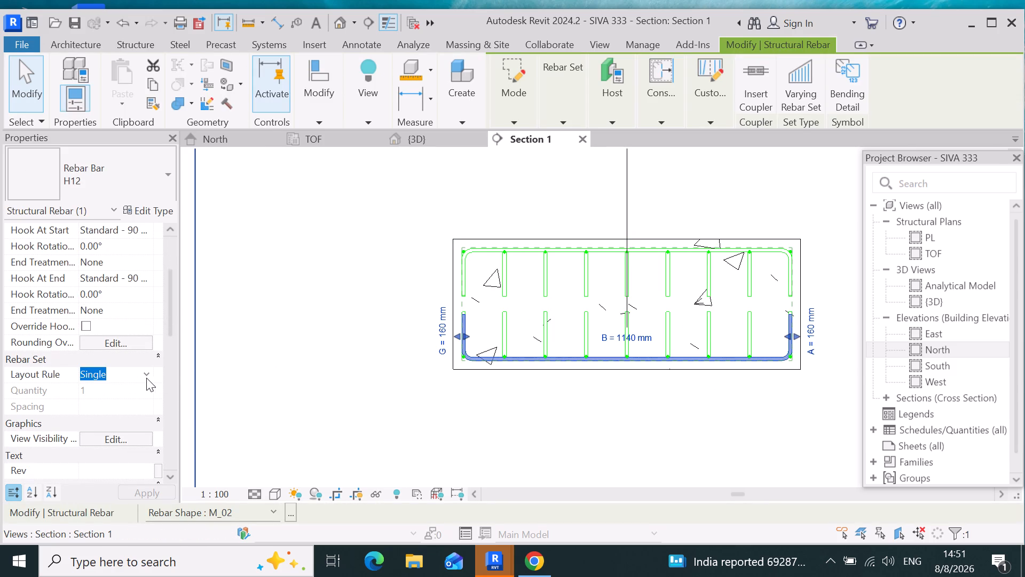
pyautogui.click(143, 377)
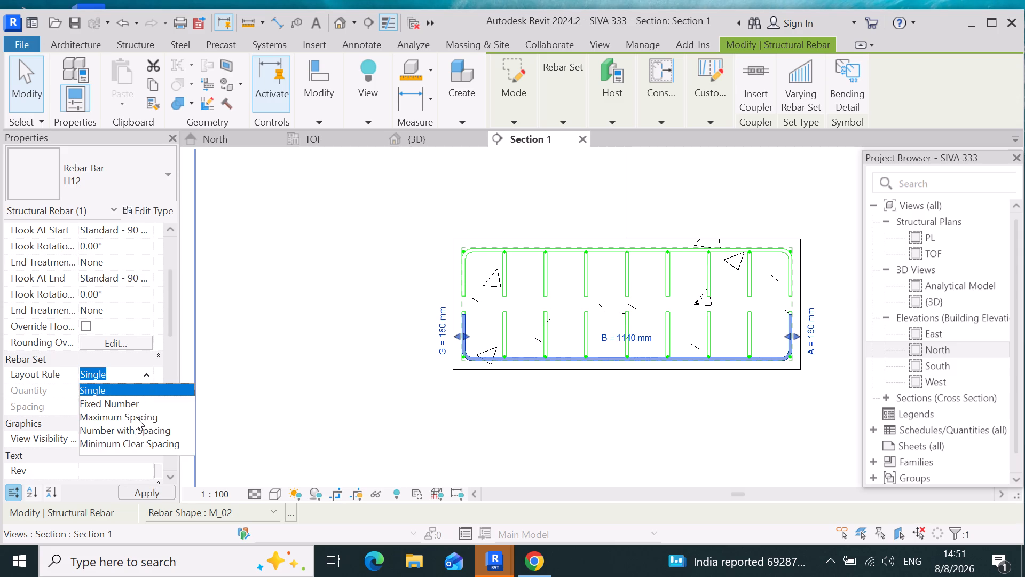
pyautogui.click(137, 420)
pyautogui.click(130, 407)
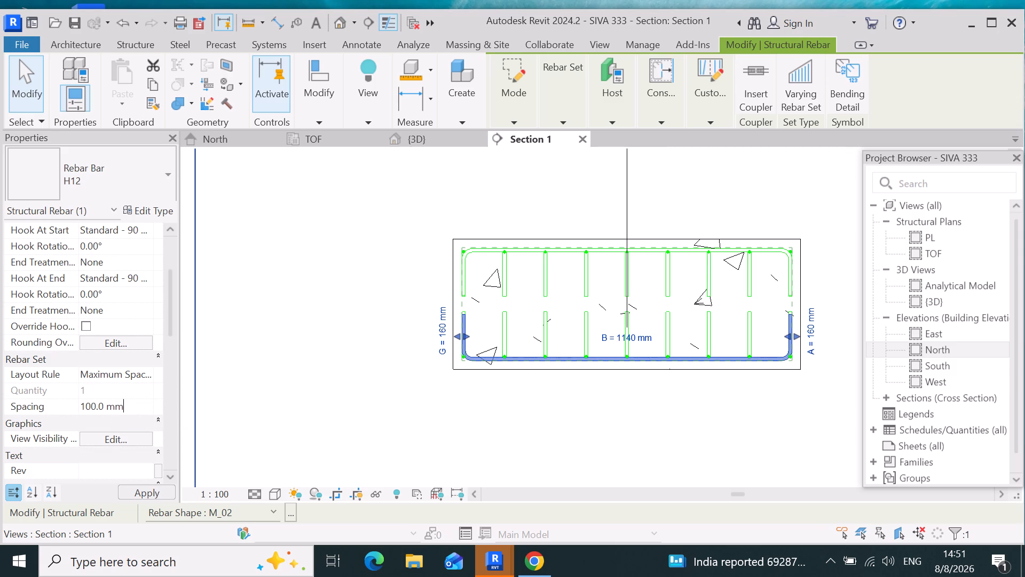
pyautogui.press('BackSpace')
pyautogui.press('BackSpace')
pyautogui.press('BackSpace')
pyautogui.press('BackSpace')
pyautogui.press('BackSpace')
pyautogui.press('BackSpace')
pyautogui.press('BackSpace')
pyautogui.press('BackSpace')
pyautogui.press('BackSpace')
pyautogui.press('BackSpace')
pyautogui.press('BackSpace')
pyautogui.press('BackSpace')
pyautogui.press('BackSpace')
pyautogui.press('BackSpace')
pyautogui.press('BackSpace')
pyautogui.press('BackSpace')
pyautogui.write('1500')
pyautogui.press('Return')
# Make the bottom bar show unobscured in the {3D} view.
pyautogui.click(106, 438)
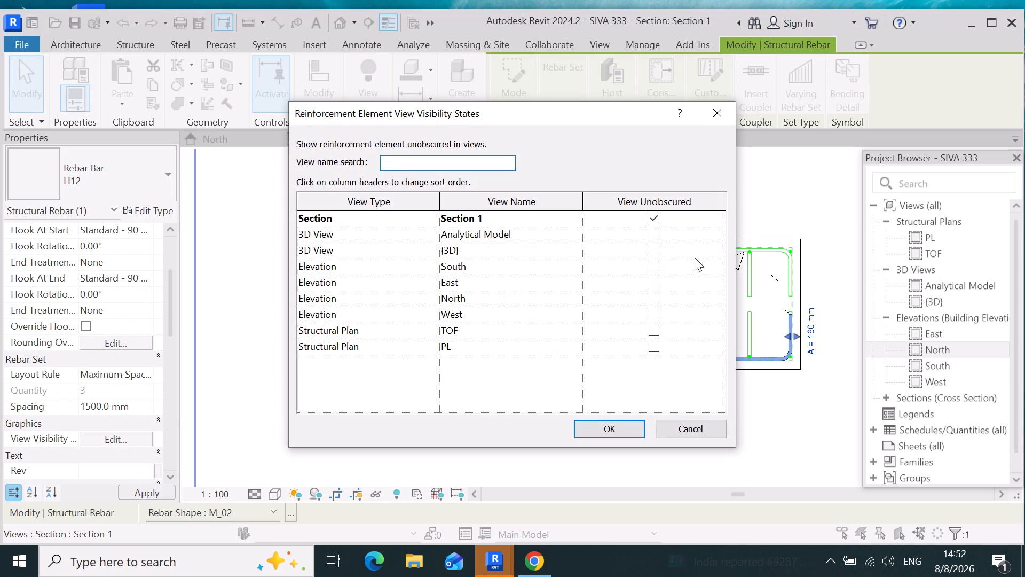
pyautogui.click(653, 249)
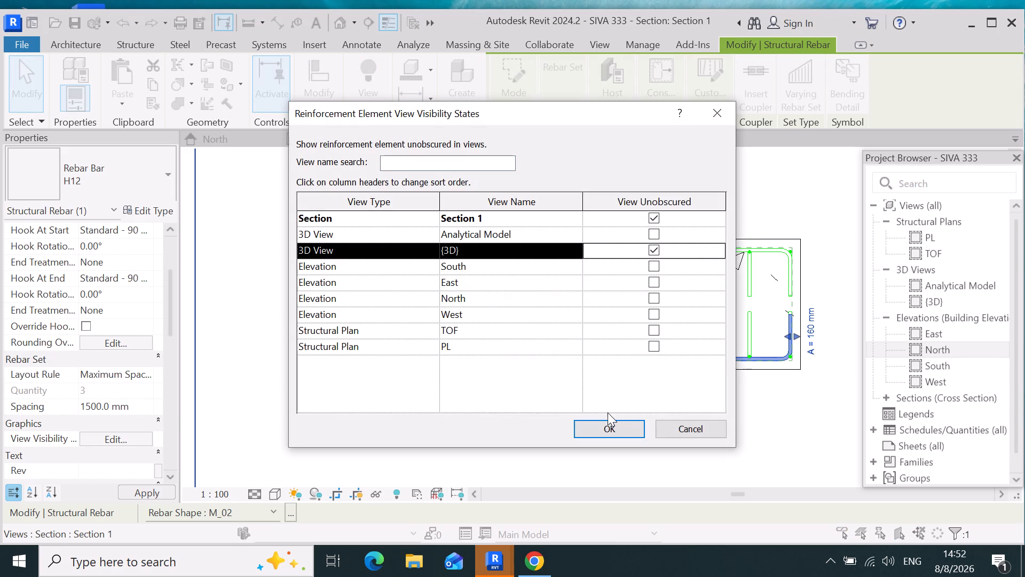
pyautogui.click(608, 425)
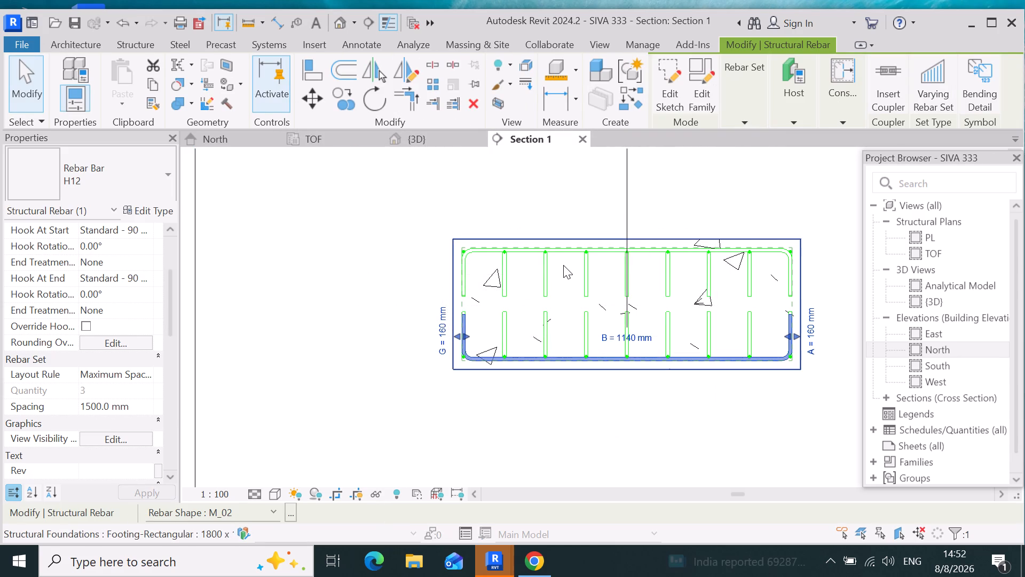
# Make the top U-shaped bar parallel to the section show unobscured in the {3D} view.
pyautogui.click(562, 252)
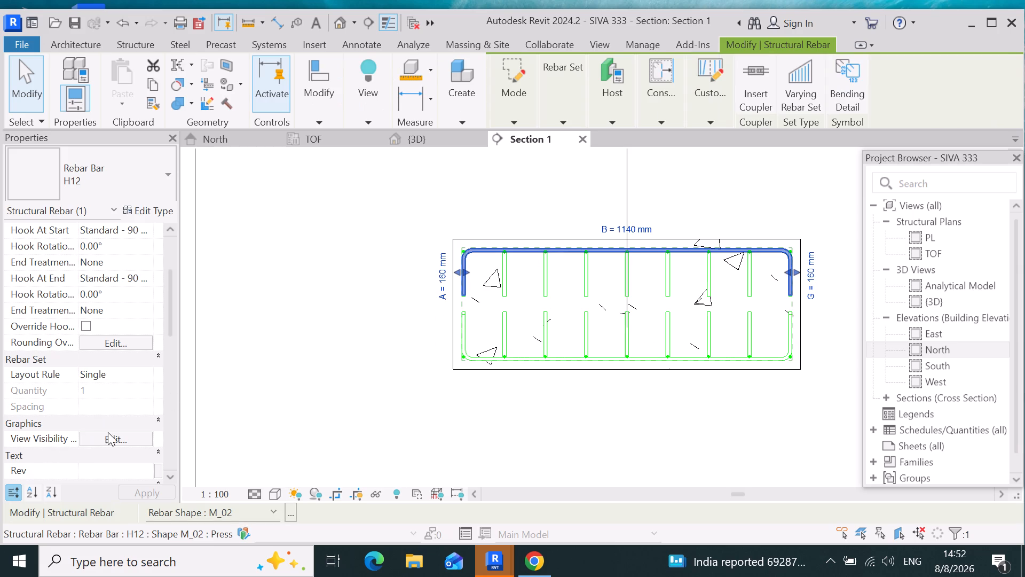
pyautogui.click(115, 431)
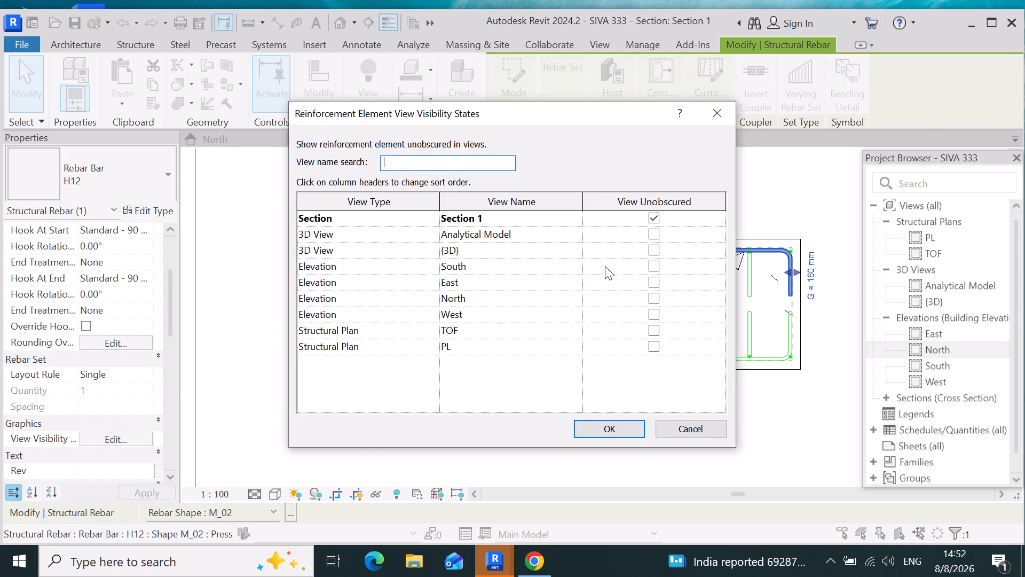
pyautogui.click(653, 248)
pyautogui.click(617, 420)
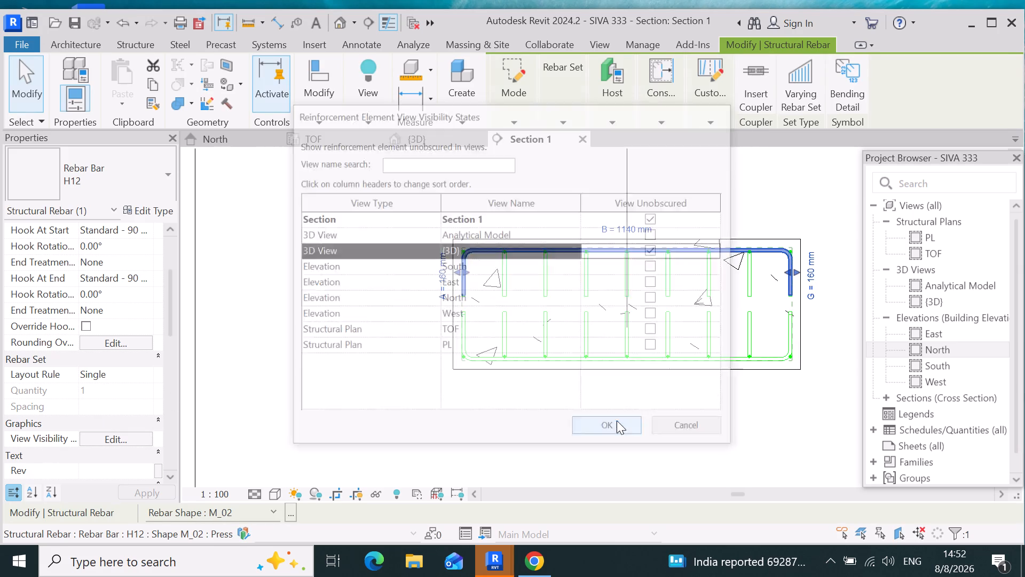
# Set the top U-shaped bar parallel to the section to the Maximum Spacing layout rule with 150 mm spacing.
pyautogui.click(152, 377)
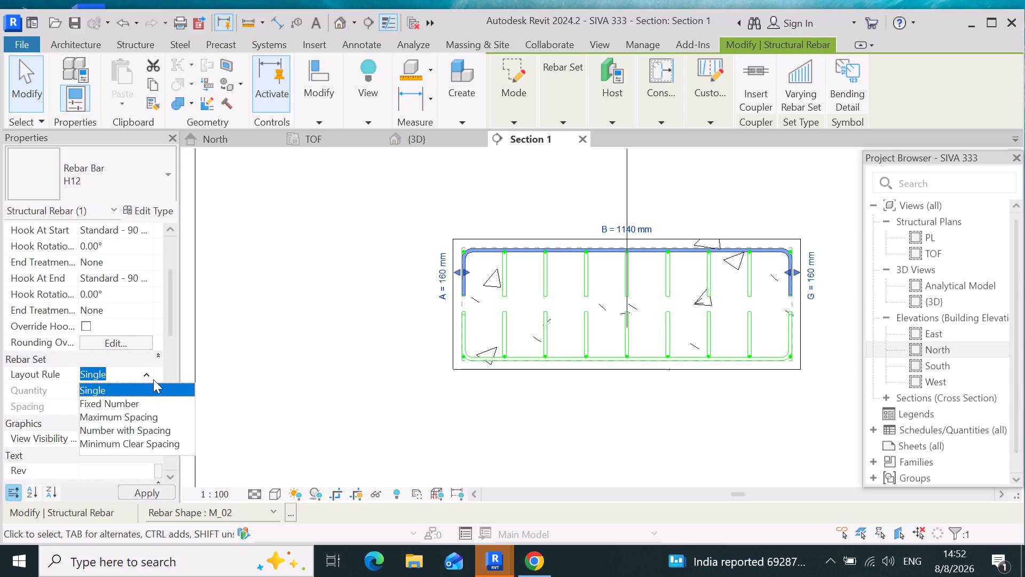
pyautogui.click(145, 417)
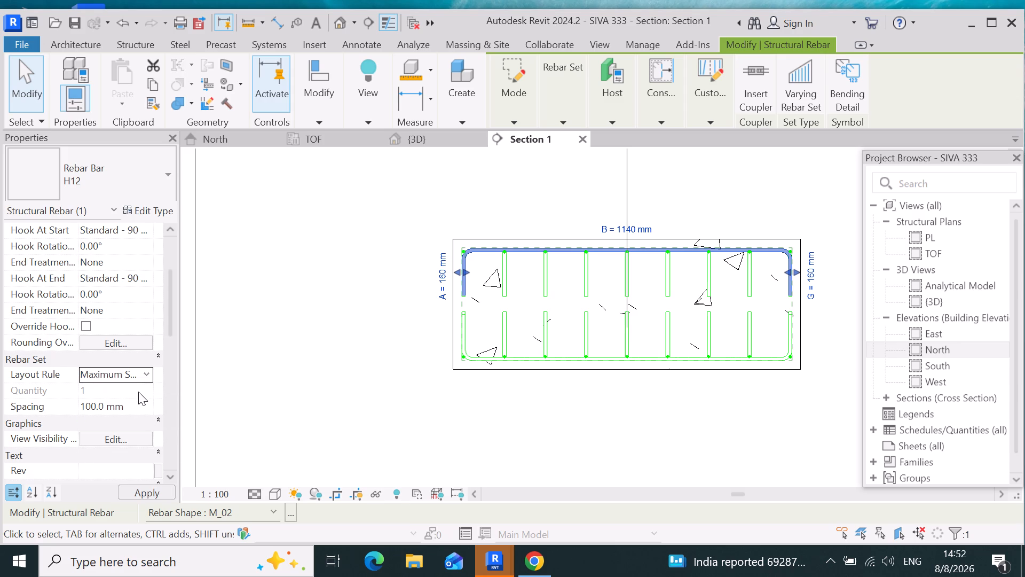
pyautogui.click(136, 402)
pyautogui.press('BackSpace')
pyautogui.press('1')
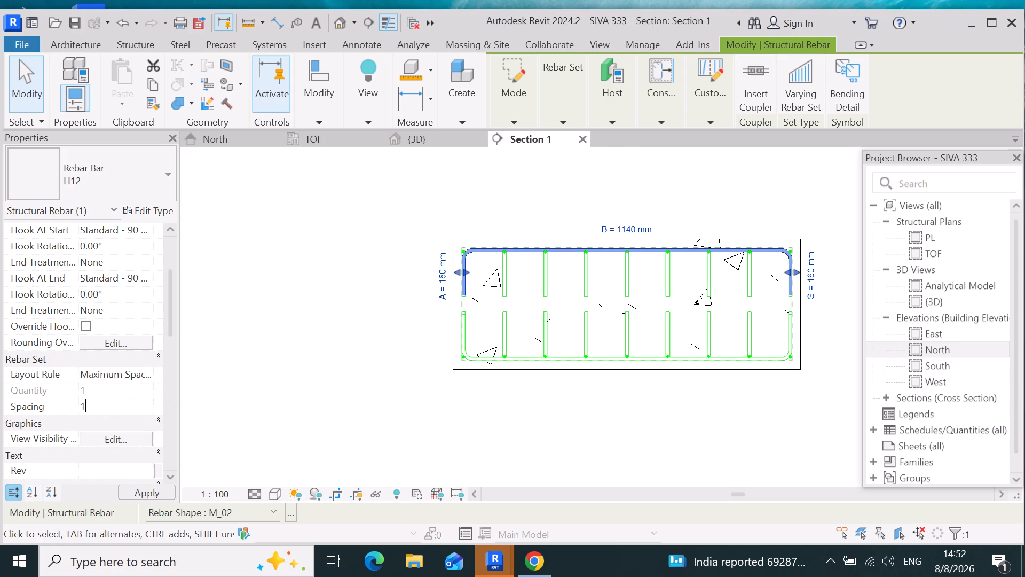
pyautogui.write('50')
pyautogui.press('0')
pyautogui.press('BackSpace')
pyautogui.press('Return')
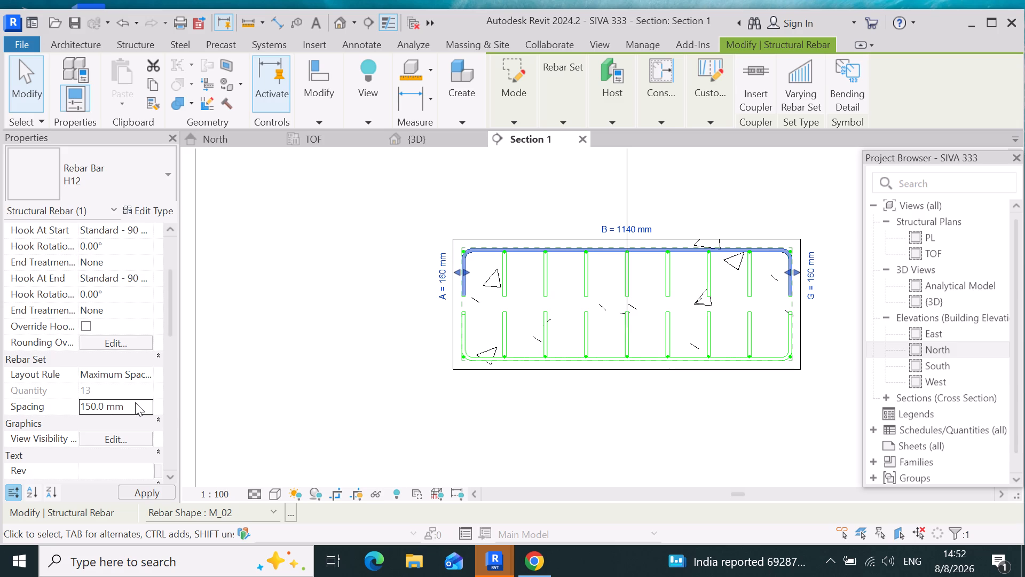
# Make the top bar set perpendicular to the section show unobscured in the {3D} and TOF views.
pyautogui.click(546, 280)
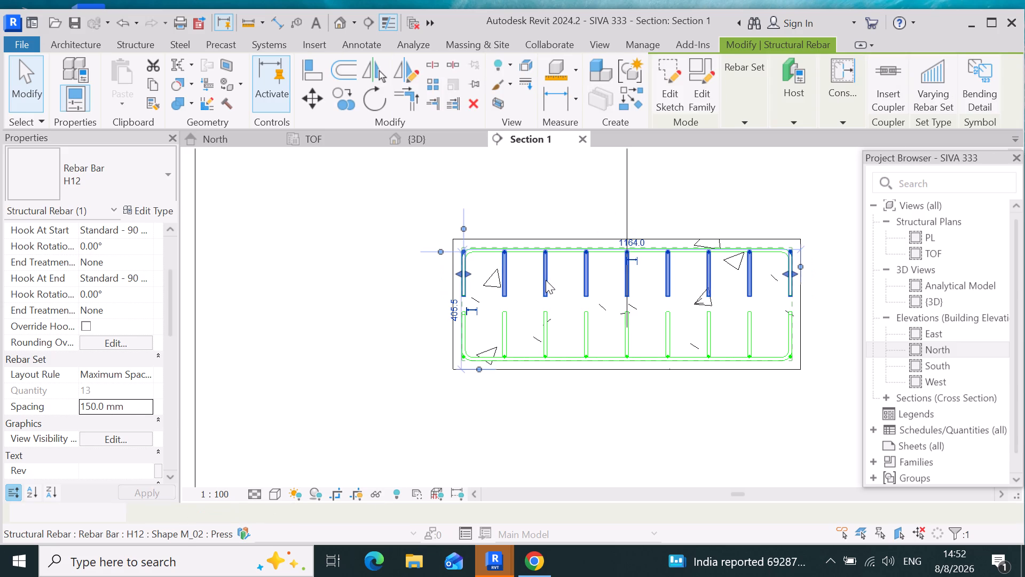
pyautogui.click(115, 437)
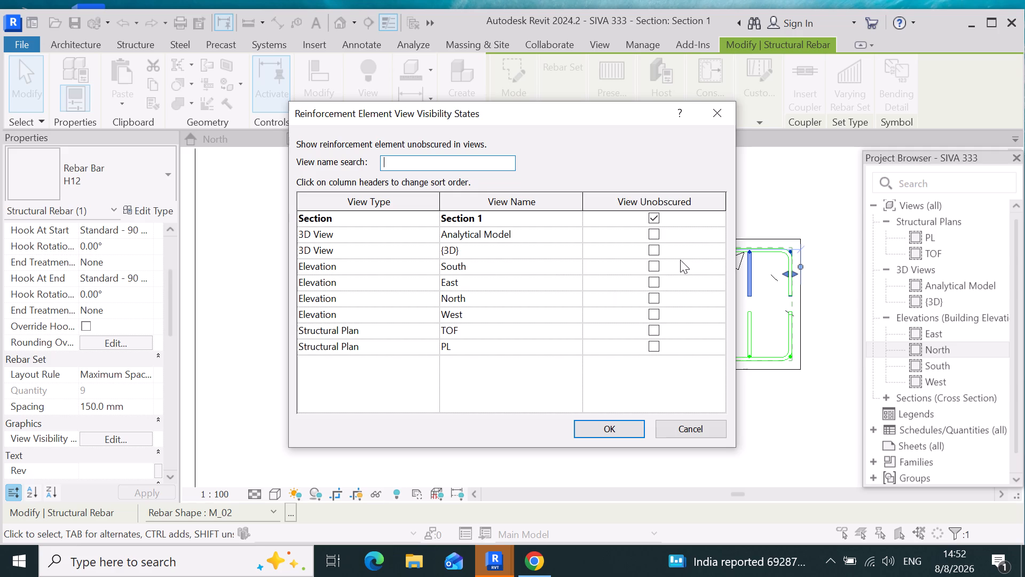
pyautogui.click(653, 250)
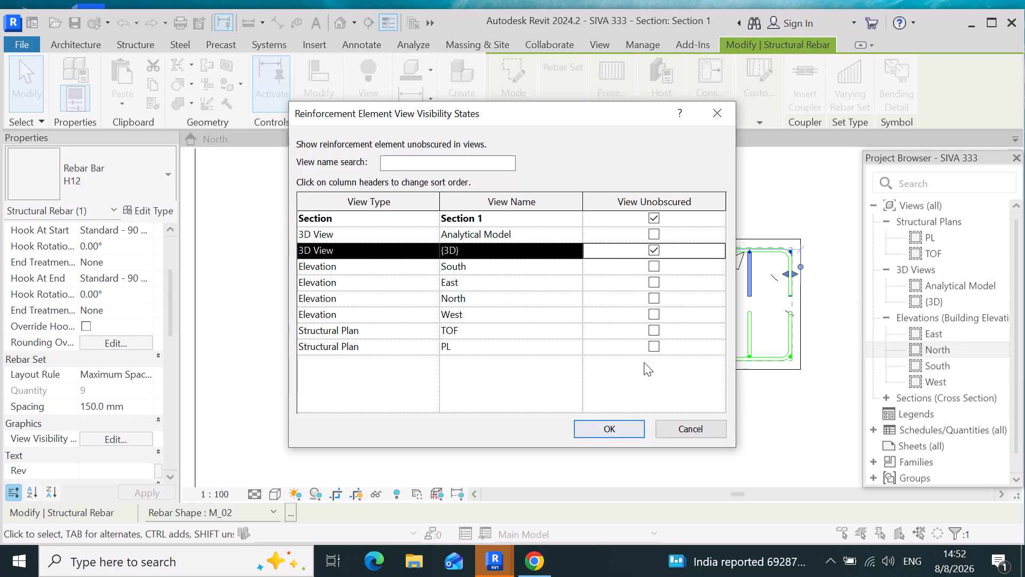
pyautogui.click(658, 330)
pyautogui.click(629, 431)
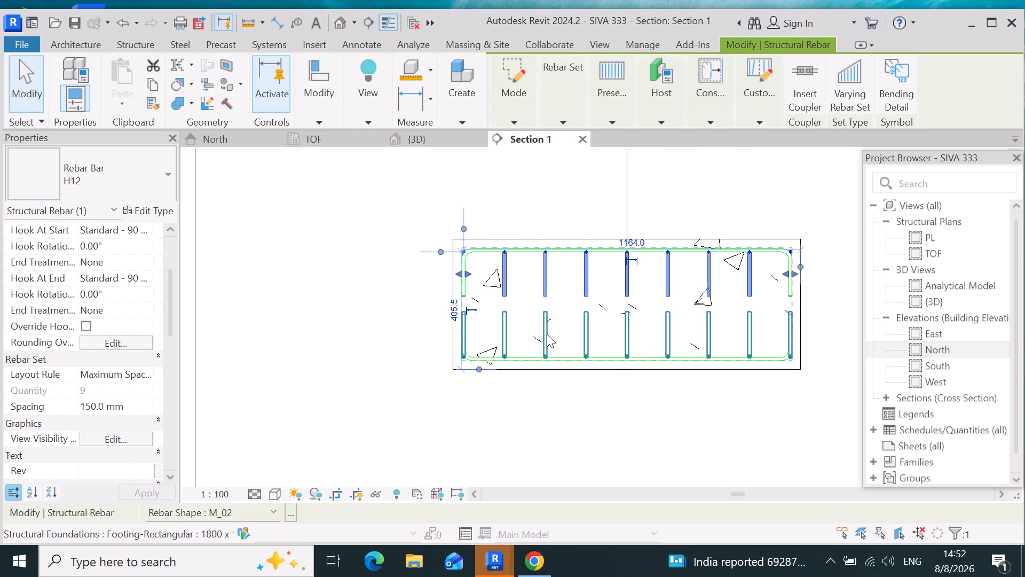
# Make the bottom bar set perpendicular to the section show unobscured in the {3D} and TOF views, then clear the selection.
pyautogui.click(504, 342)
pyautogui.click(136, 440)
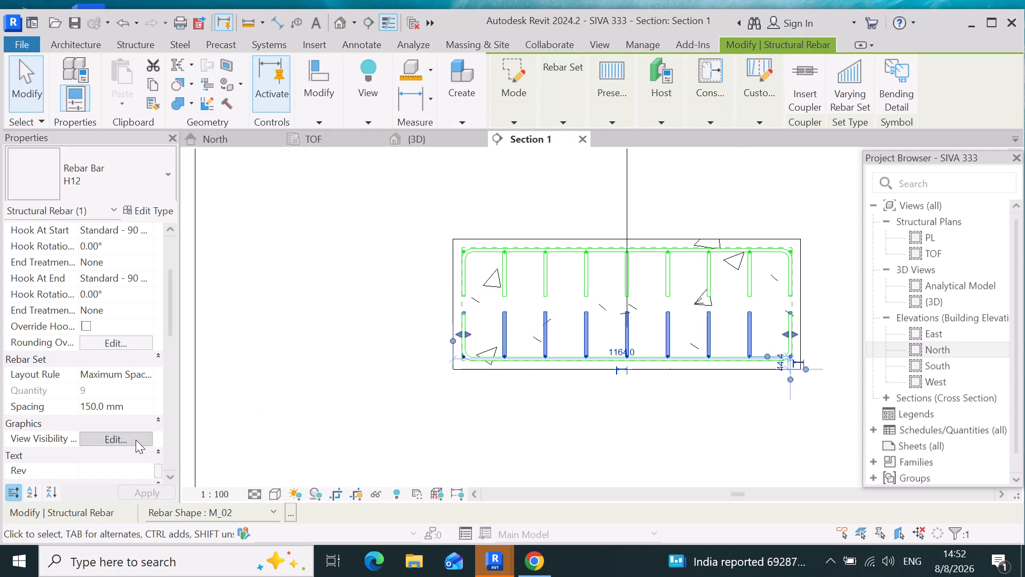
pyautogui.click(657, 252)
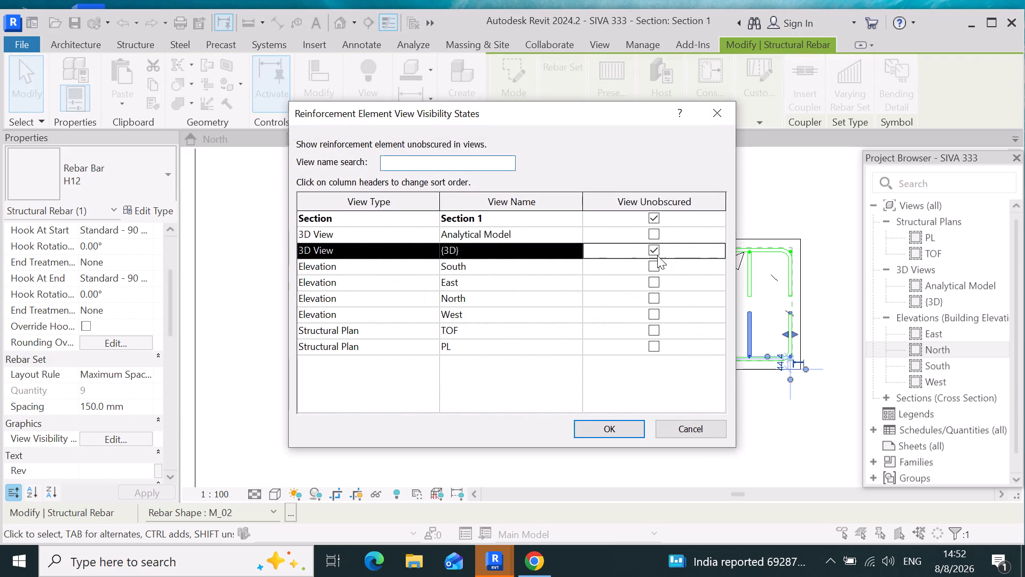
pyautogui.click(655, 324)
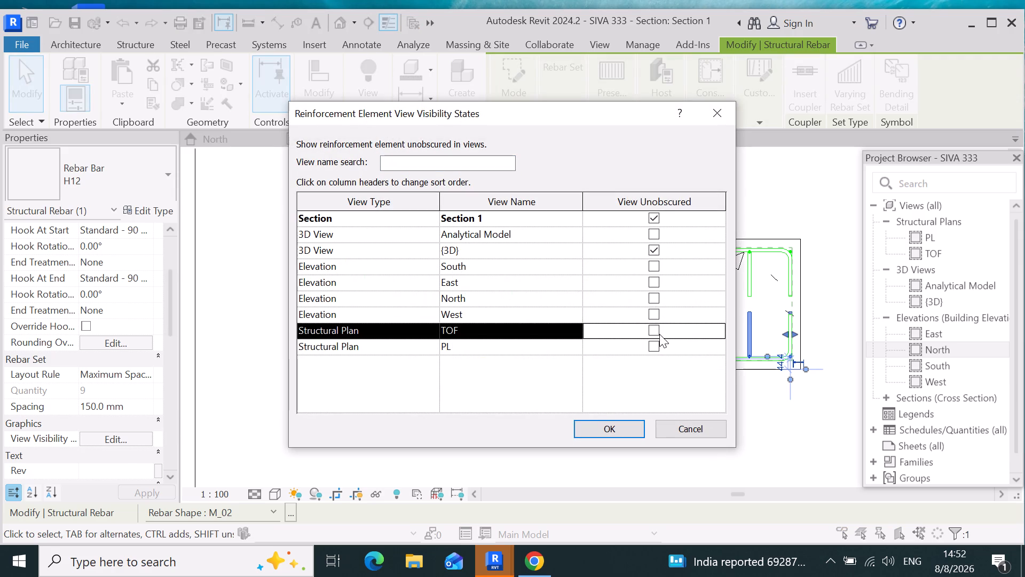
pyautogui.click(658, 330)
pyautogui.click(625, 432)
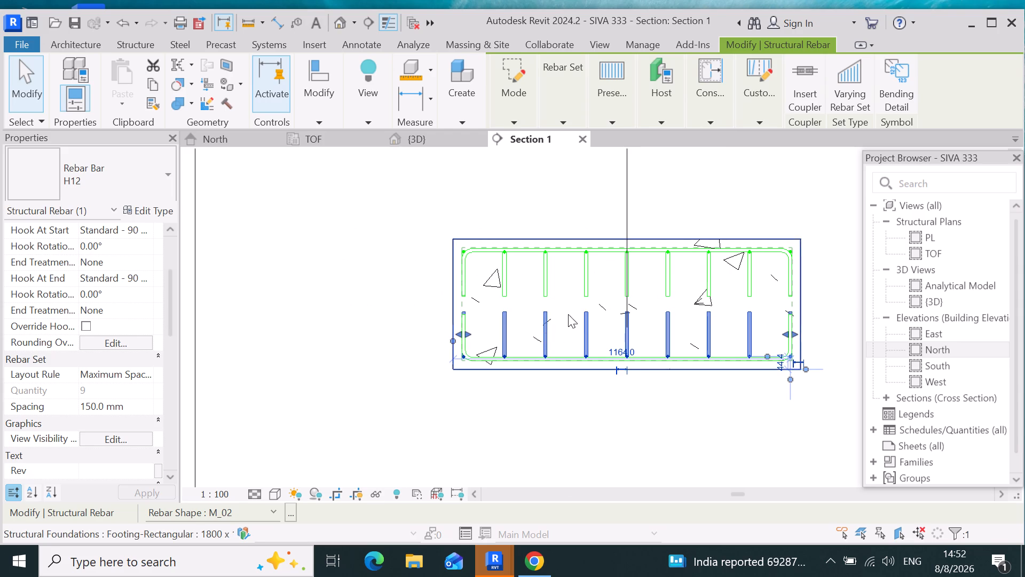
pyautogui.scroll(1, 549, 337)
pyautogui.click(452, 425)
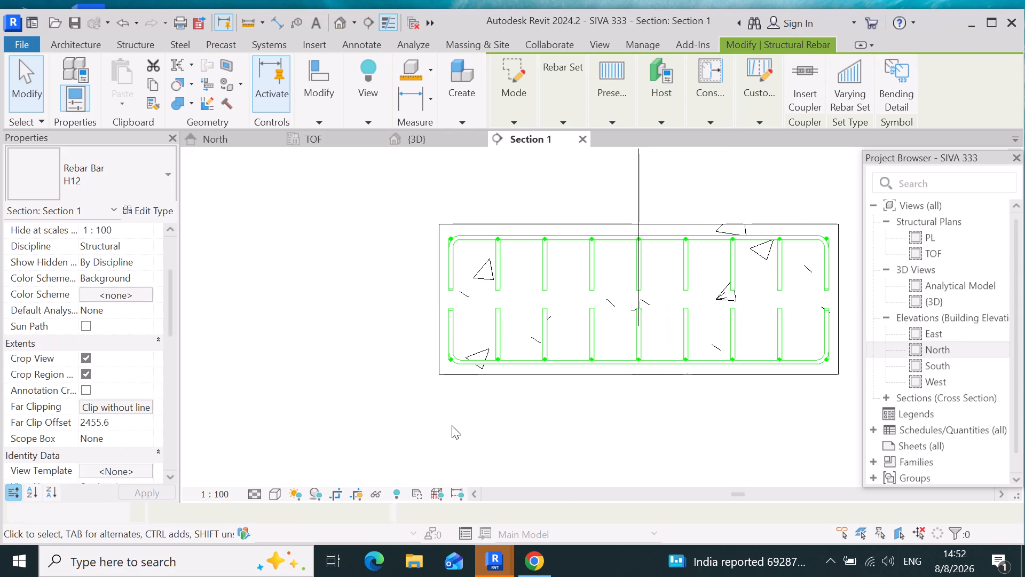
# Open the {3D} view and set its detail level to Fine.
pyautogui.scroll(-2, 435, 377)
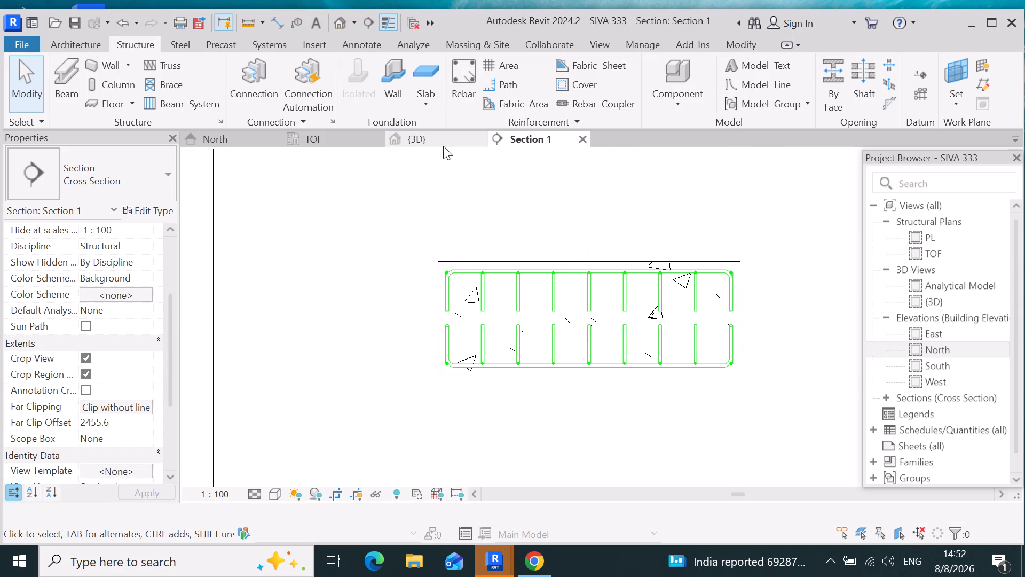
pyautogui.click(441, 143)
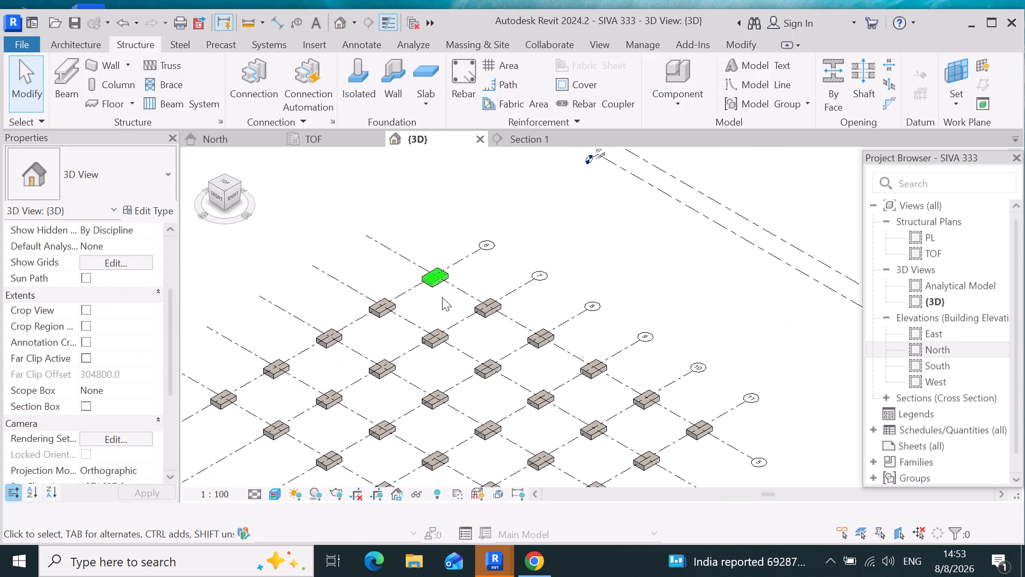
pyautogui.scroll(3, 442, 297)
pyautogui.click(257, 498)
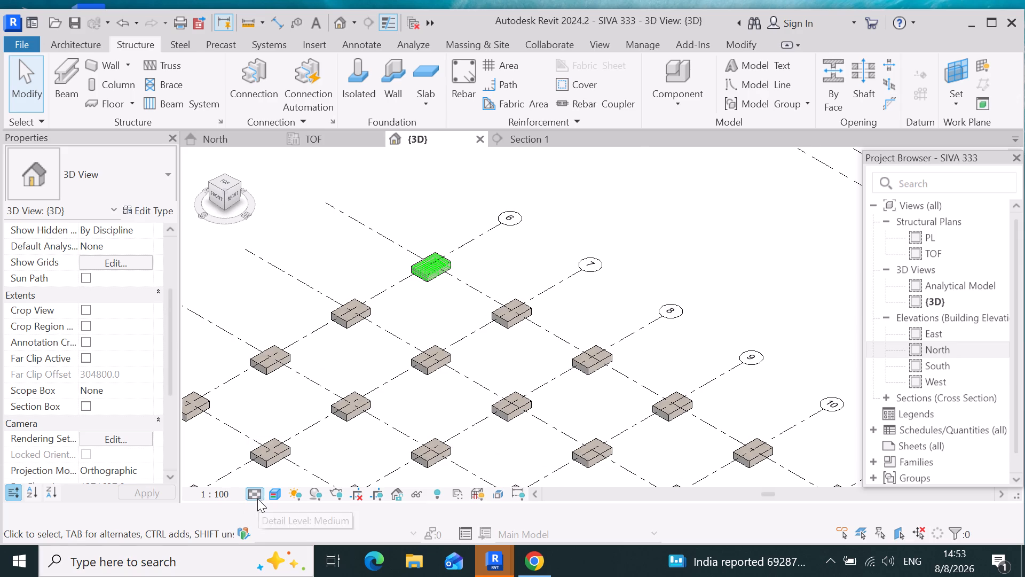
pyautogui.click(272, 477)
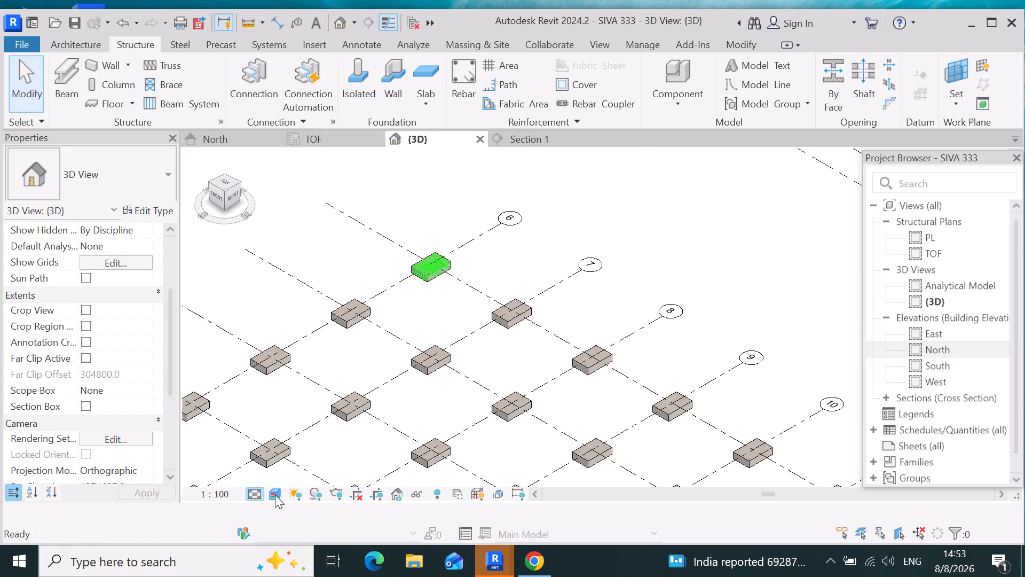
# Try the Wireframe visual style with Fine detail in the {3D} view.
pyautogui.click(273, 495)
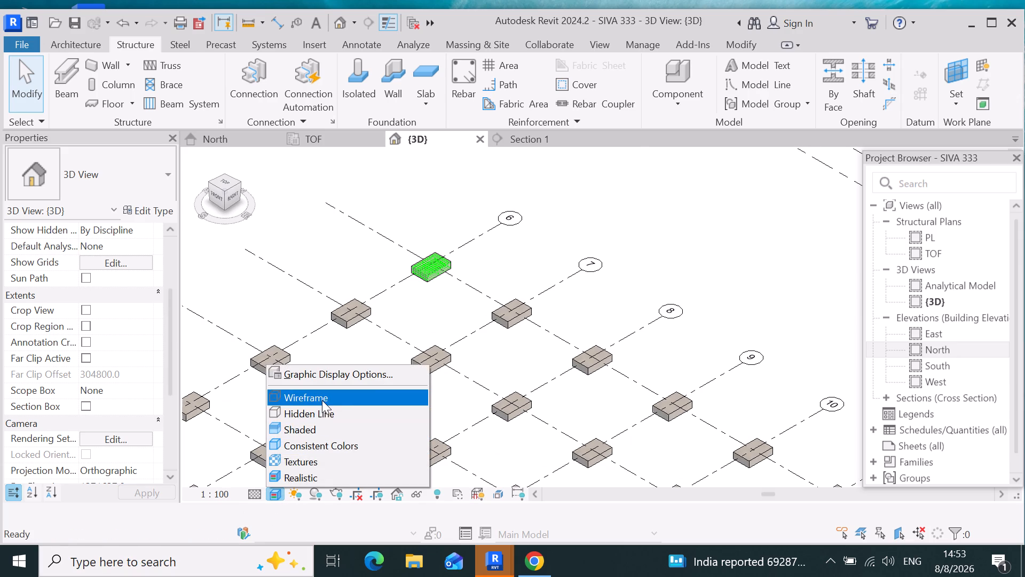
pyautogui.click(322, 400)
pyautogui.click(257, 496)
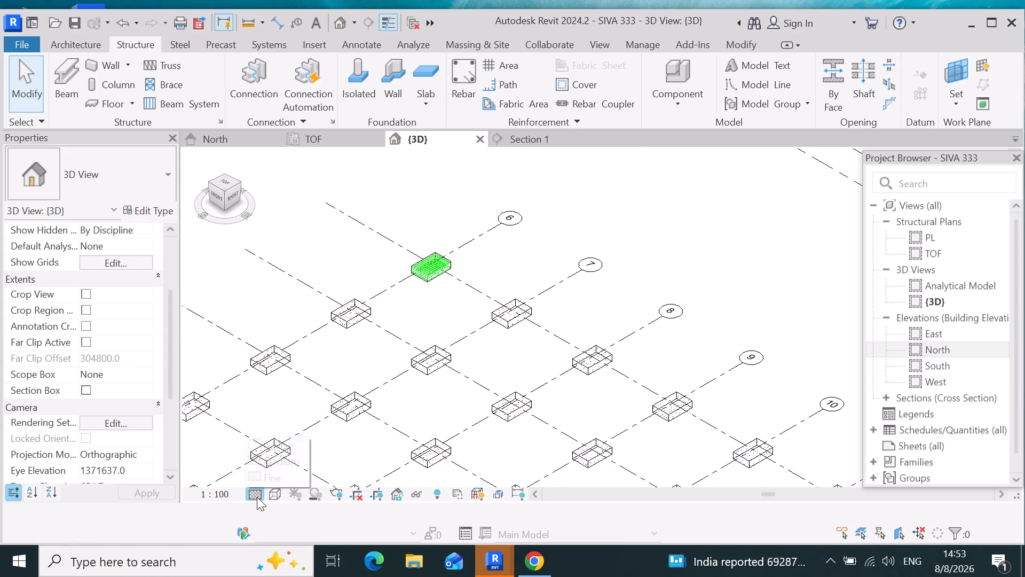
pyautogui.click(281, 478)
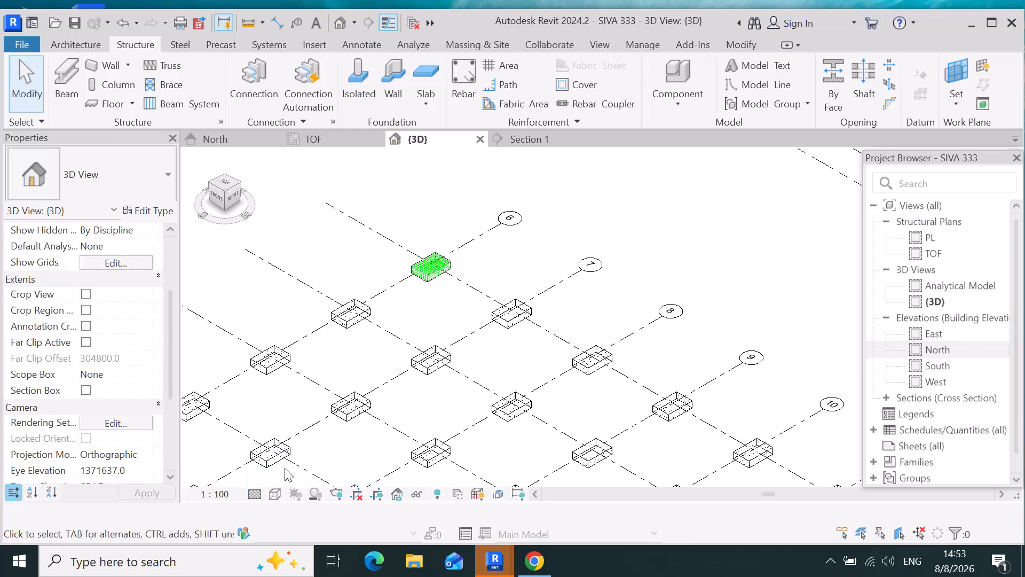
# Set the {3D} view to the Realistic visual style, keeping the detail level at Fine.
pyautogui.click(274, 494)
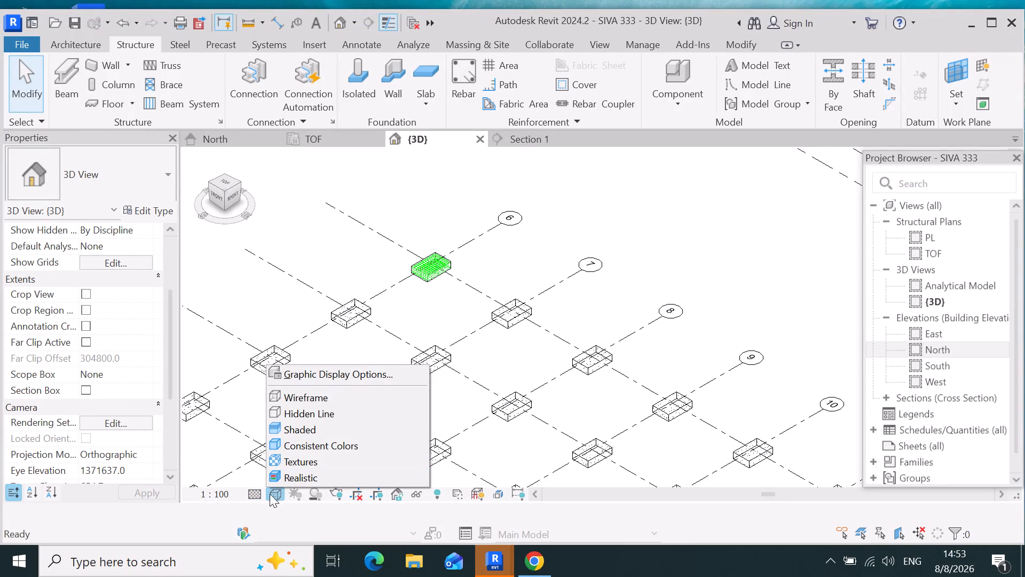
pyautogui.click(257, 497)
pyautogui.click(266, 477)
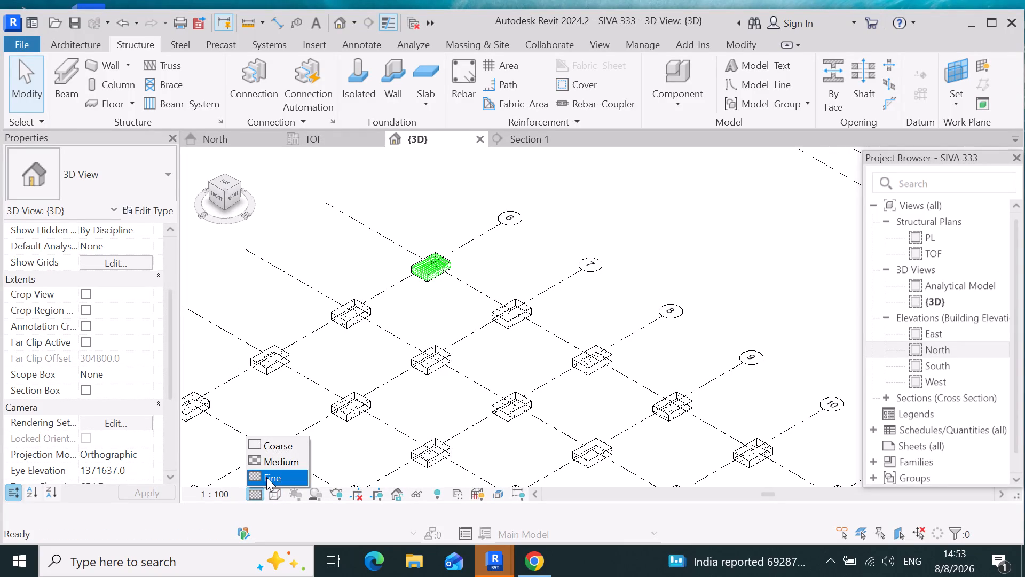
pyautogui.click(275, 493)
pyautogui.click(308, 482)
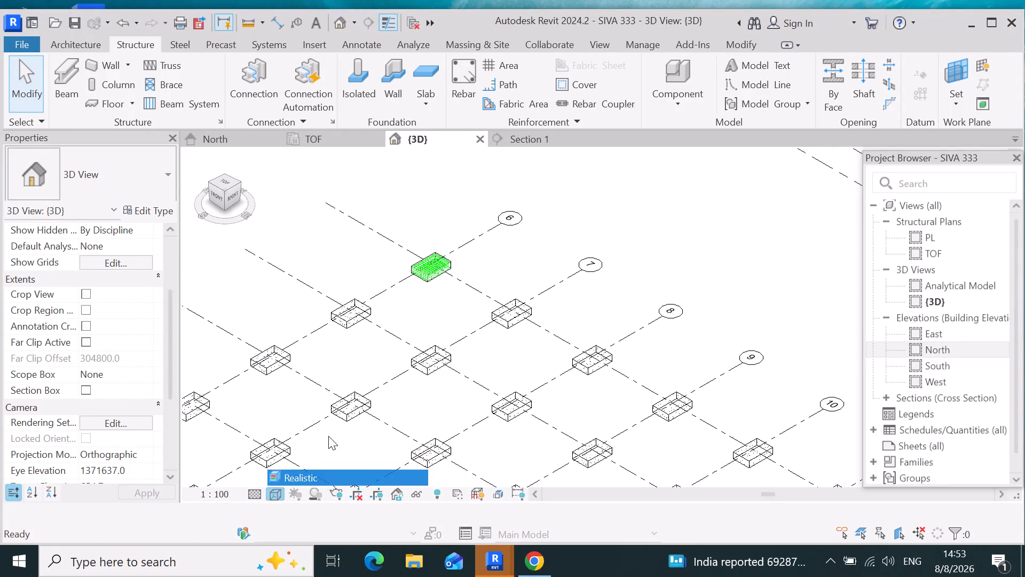
# Examine the top and bottom rebar layout and bar spacing inside the reinforced footing in 3D.
pyautogui.scroll(10, 415, 271)
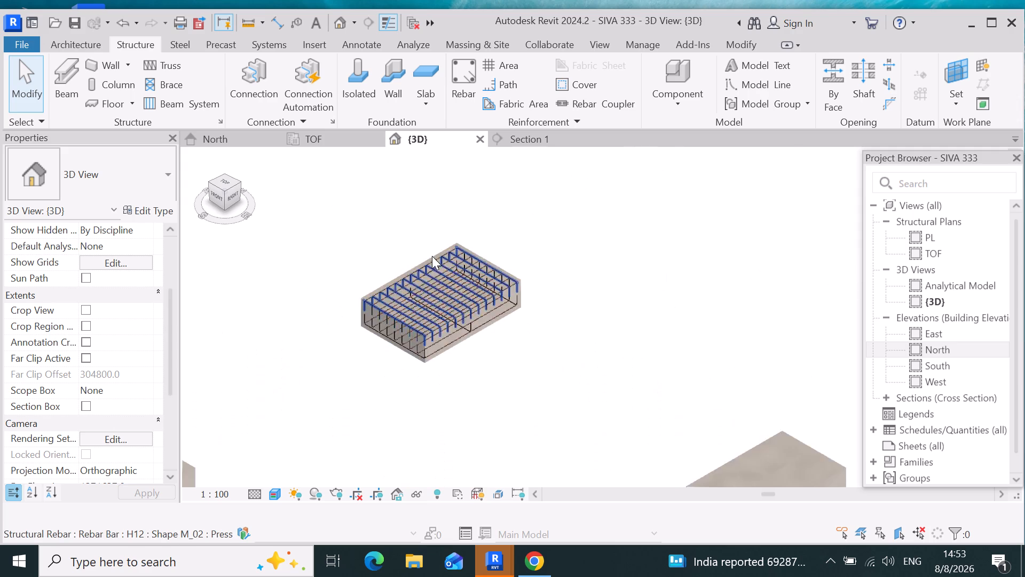
pyautogui.scroll(4, 432, 256)
pyautogui.scroll(4, 467, 314)
pyautogui.scroll(4, 384, 378)
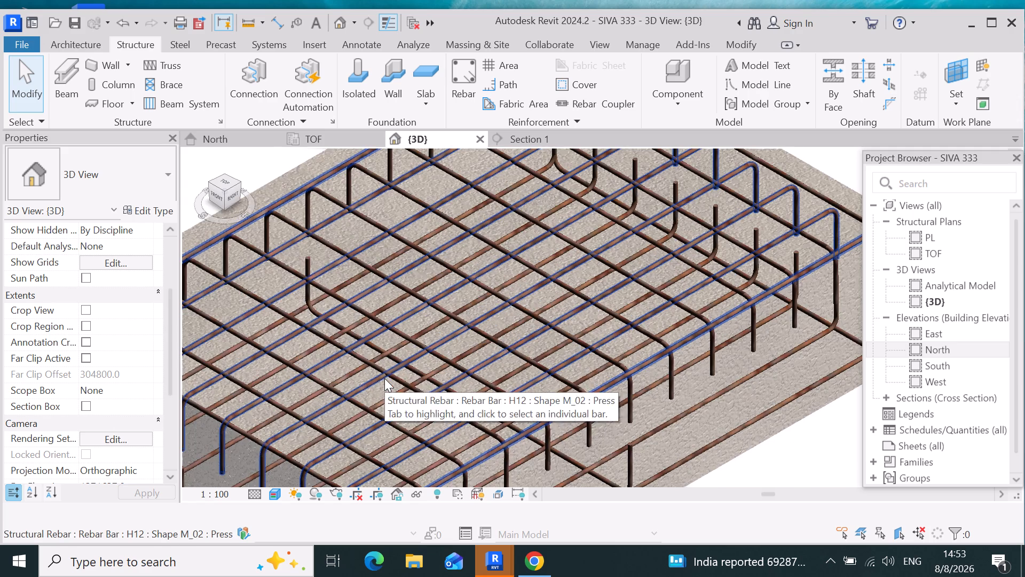
pyautogui.scroll(-4, 414, 347)
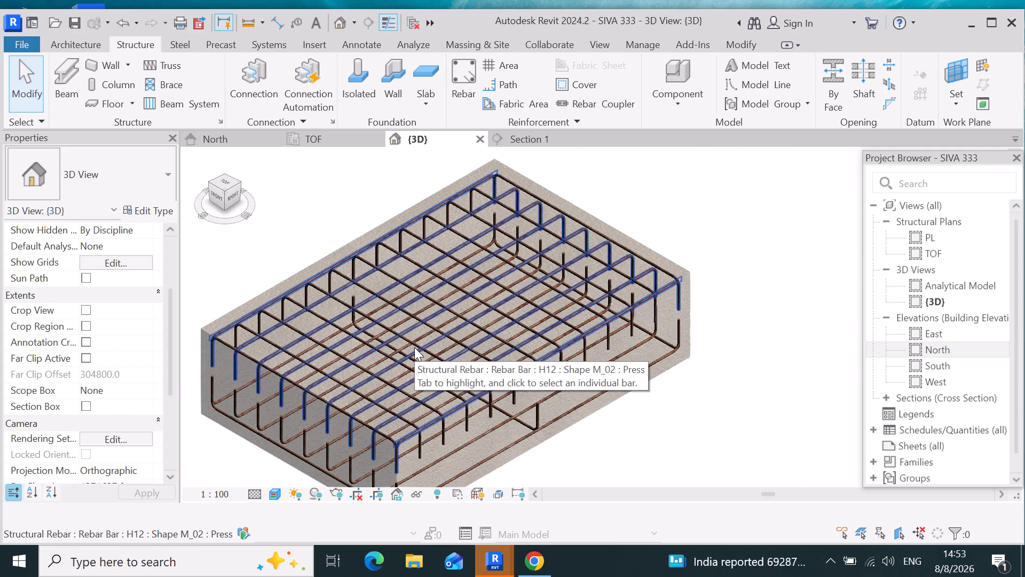
pyautogui.scroll(2, 404, 333)
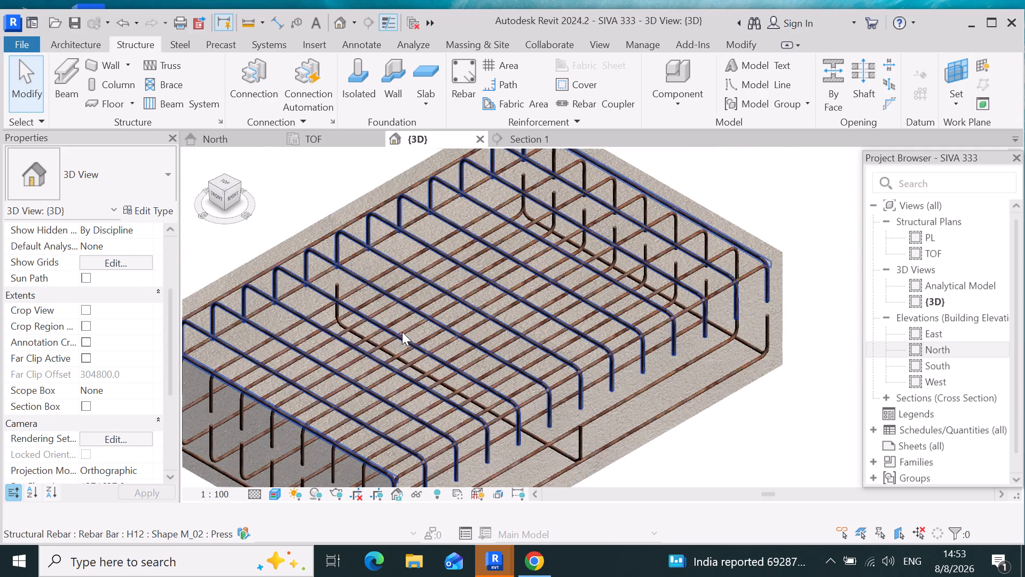
pyautogui.scroll(17, 336, 305)
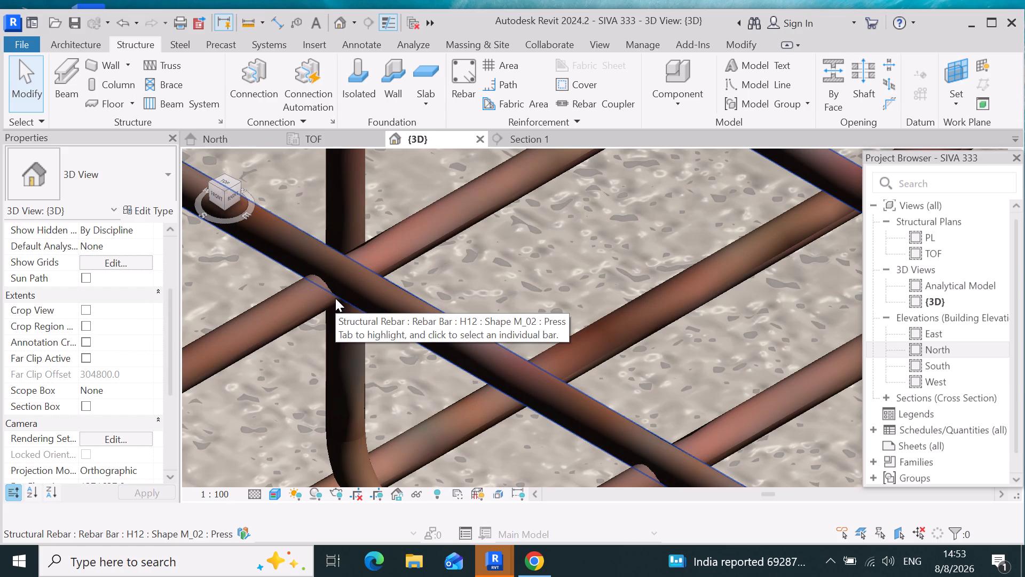
pyautogui.scroll(-20, 334, 294)
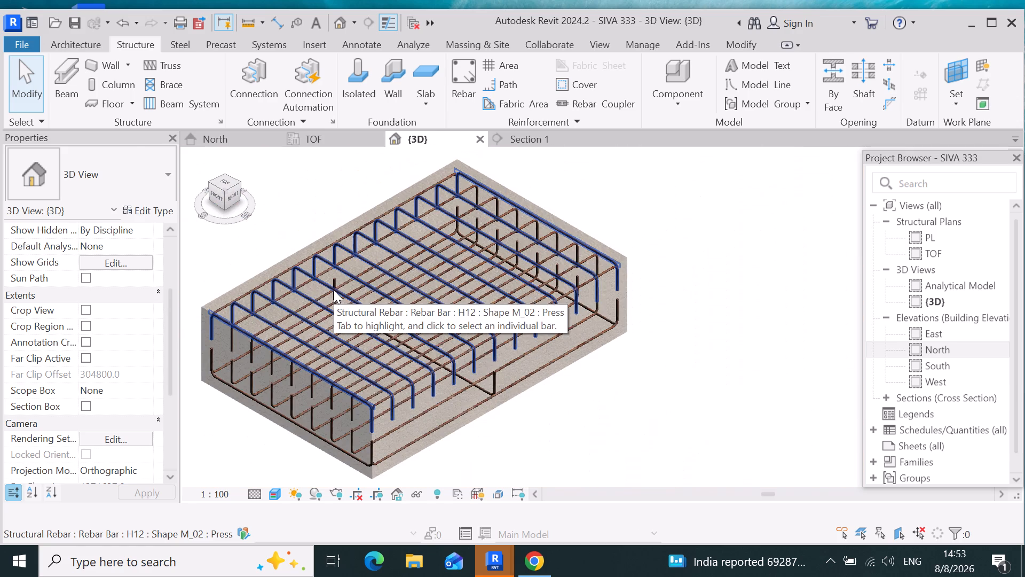
pyautogui.scroll(9, 471, 415)
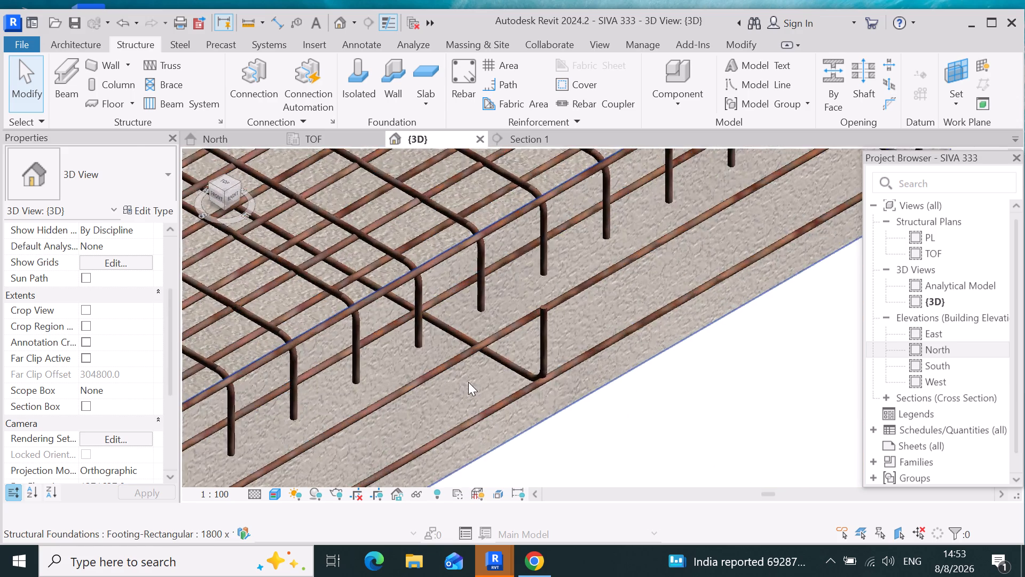
pyautogui.scroll(15, 468, 382)
pyautogui.scroll(-5, 467, 380)
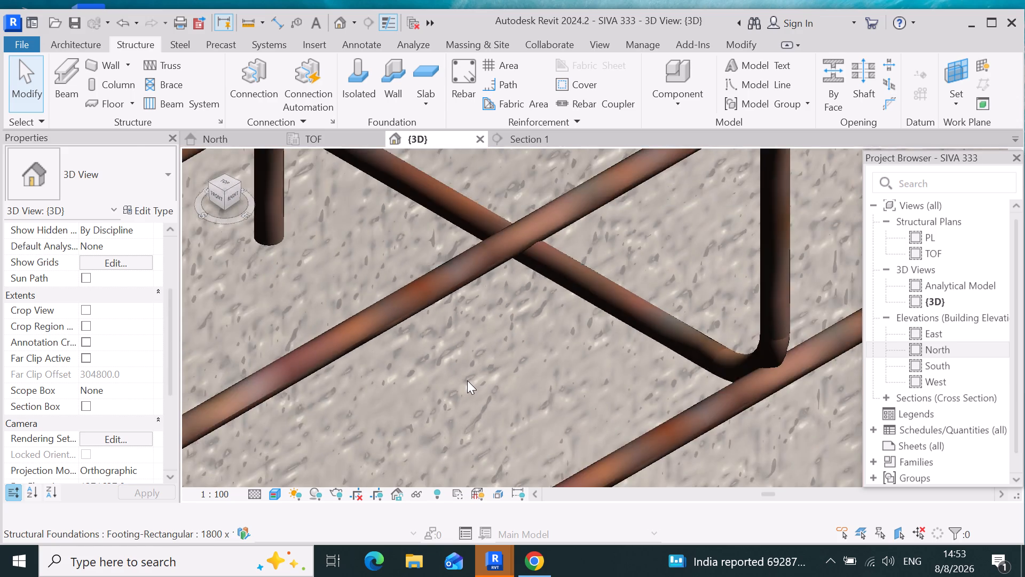
pyautogui.scroll(-7, 467, 380)
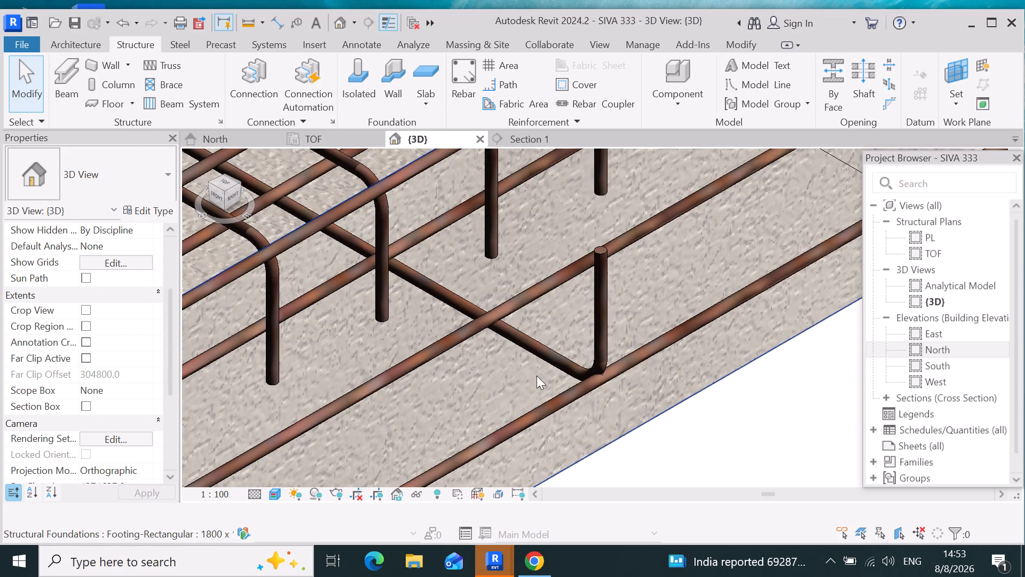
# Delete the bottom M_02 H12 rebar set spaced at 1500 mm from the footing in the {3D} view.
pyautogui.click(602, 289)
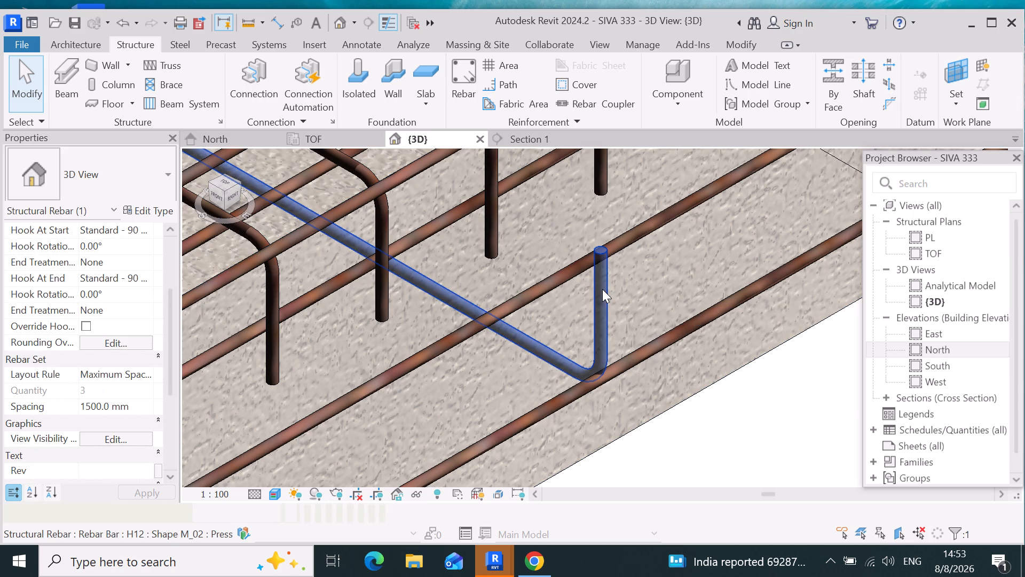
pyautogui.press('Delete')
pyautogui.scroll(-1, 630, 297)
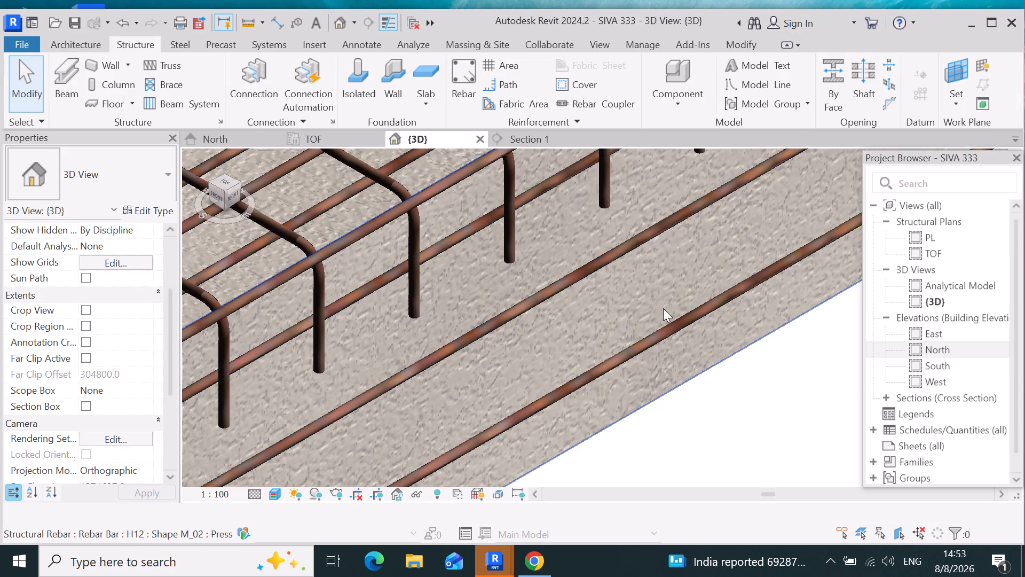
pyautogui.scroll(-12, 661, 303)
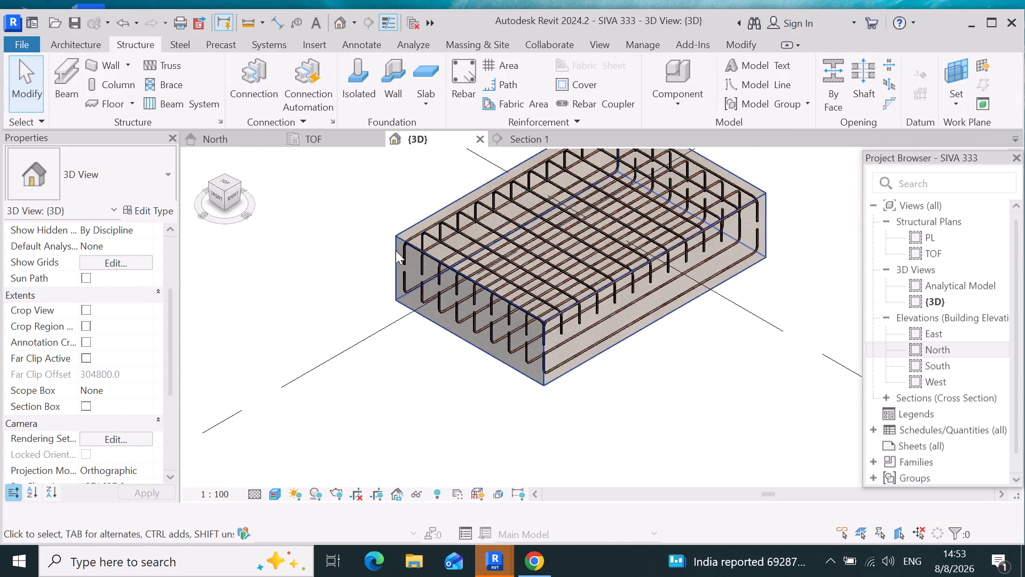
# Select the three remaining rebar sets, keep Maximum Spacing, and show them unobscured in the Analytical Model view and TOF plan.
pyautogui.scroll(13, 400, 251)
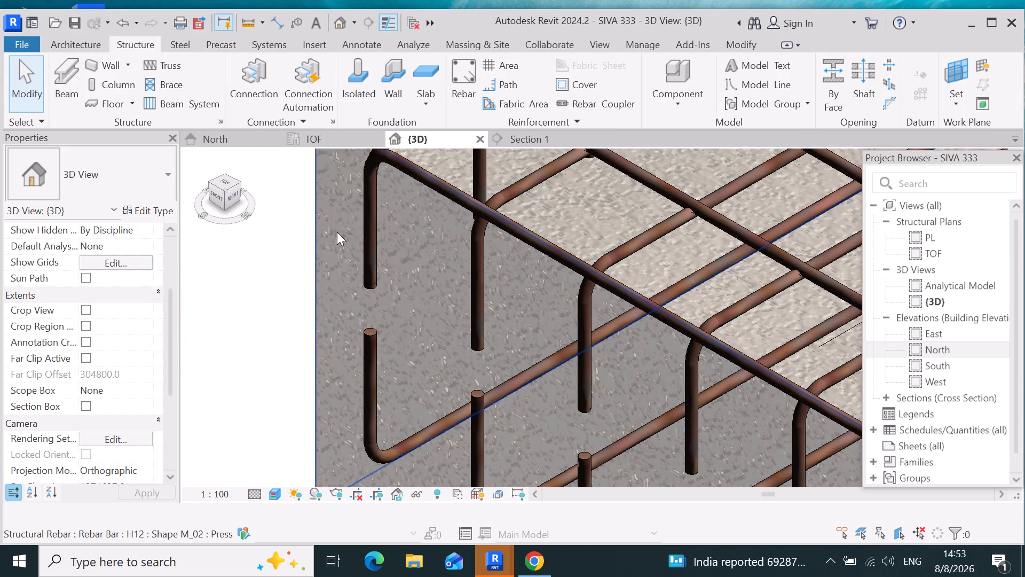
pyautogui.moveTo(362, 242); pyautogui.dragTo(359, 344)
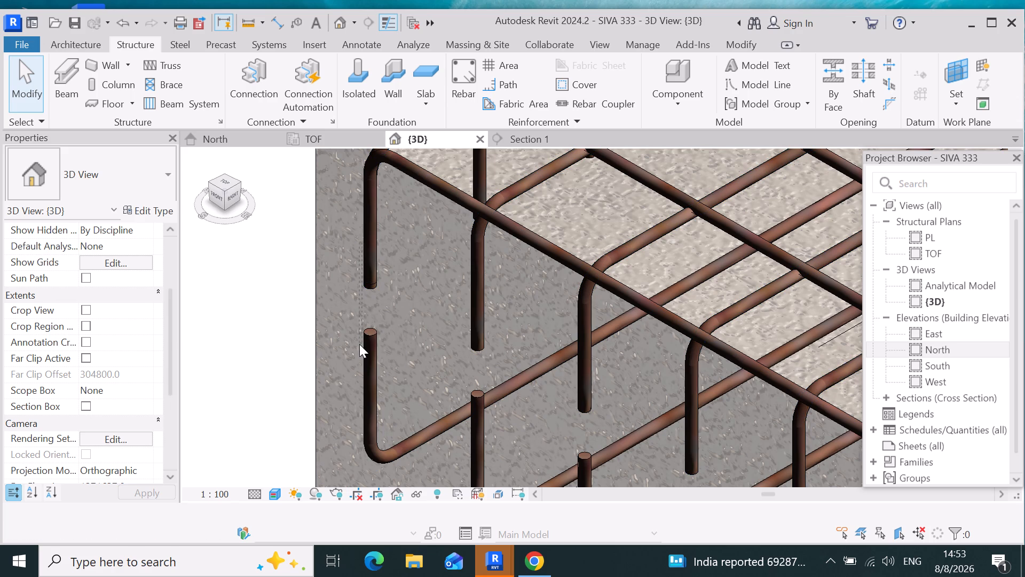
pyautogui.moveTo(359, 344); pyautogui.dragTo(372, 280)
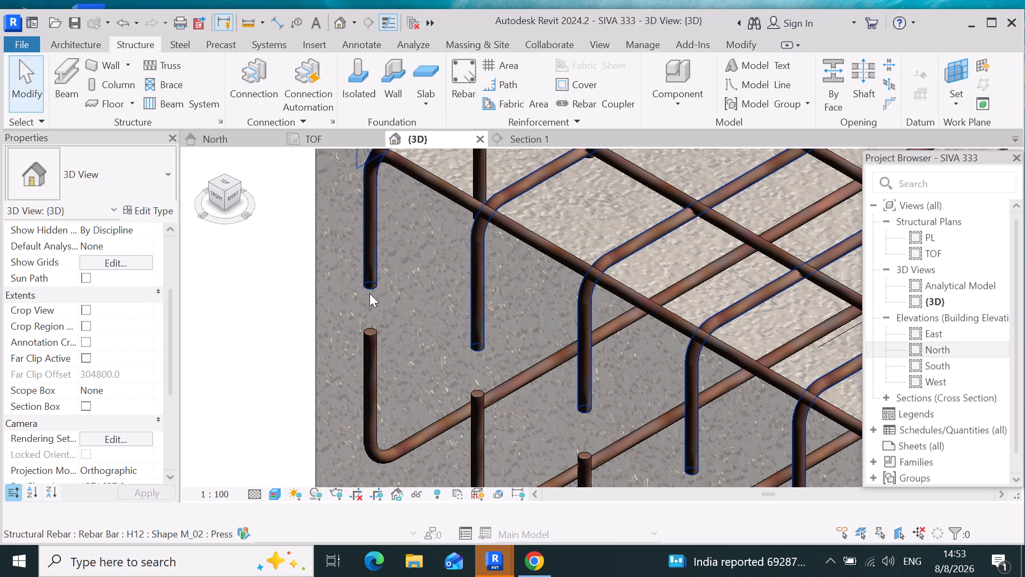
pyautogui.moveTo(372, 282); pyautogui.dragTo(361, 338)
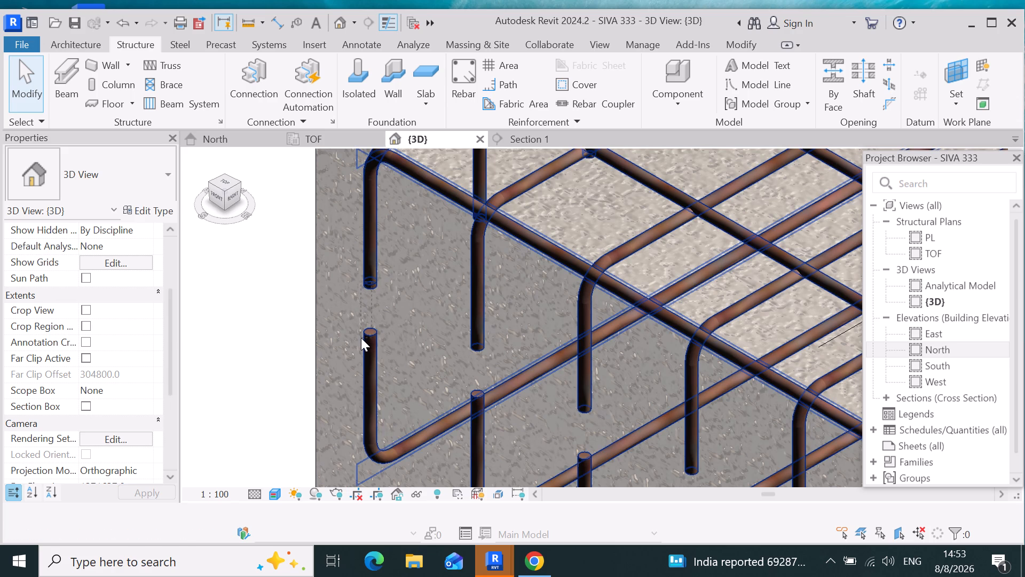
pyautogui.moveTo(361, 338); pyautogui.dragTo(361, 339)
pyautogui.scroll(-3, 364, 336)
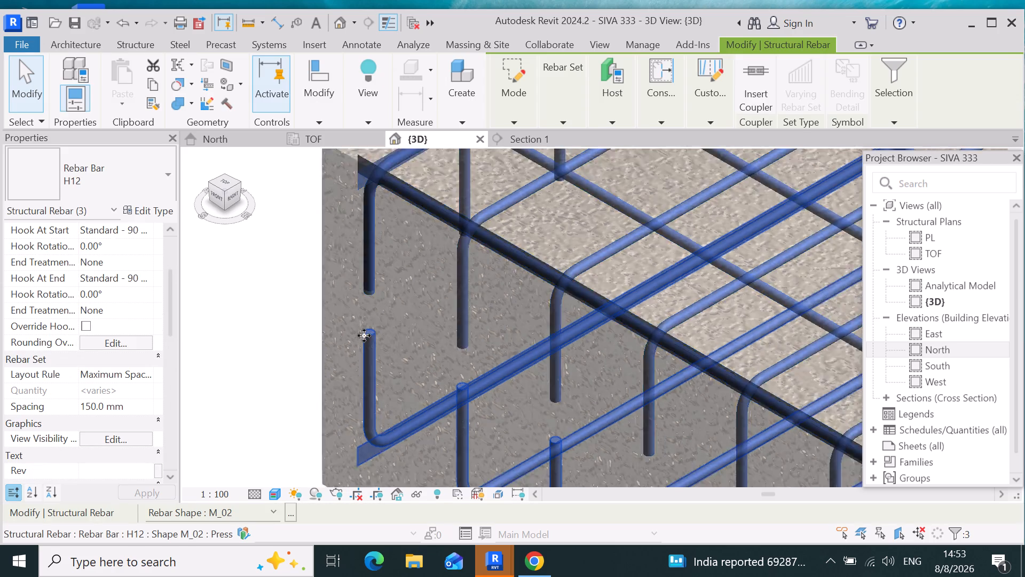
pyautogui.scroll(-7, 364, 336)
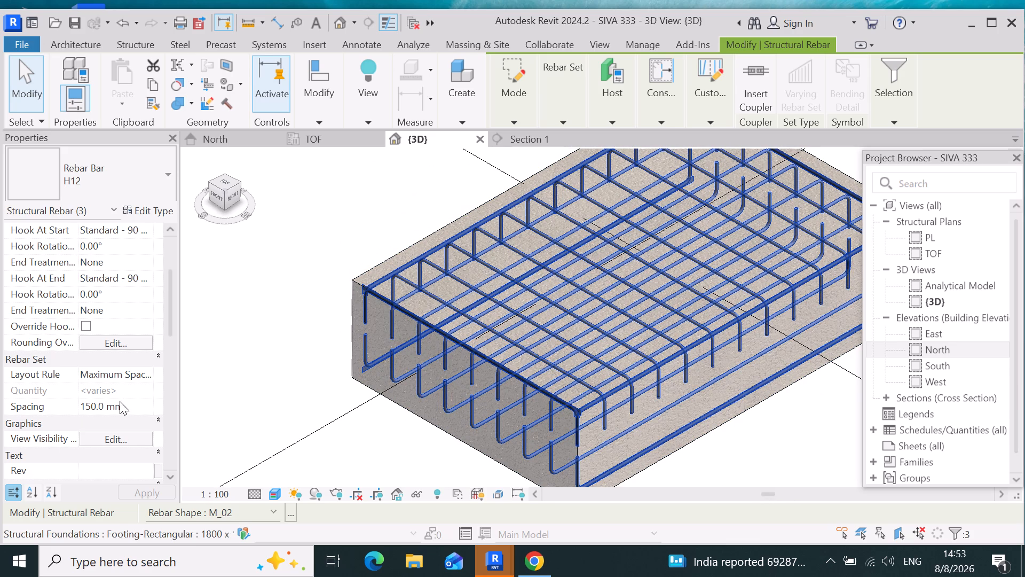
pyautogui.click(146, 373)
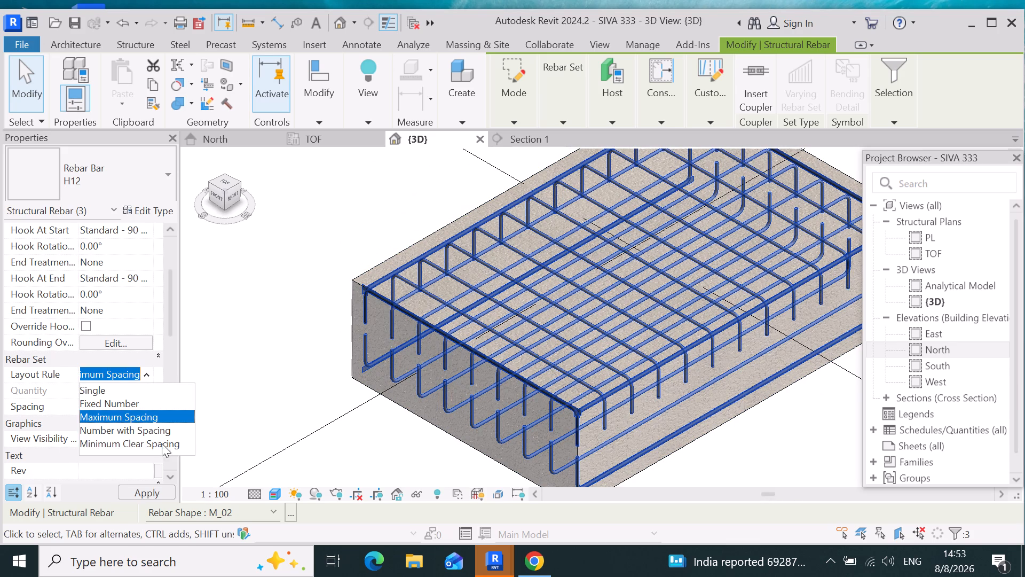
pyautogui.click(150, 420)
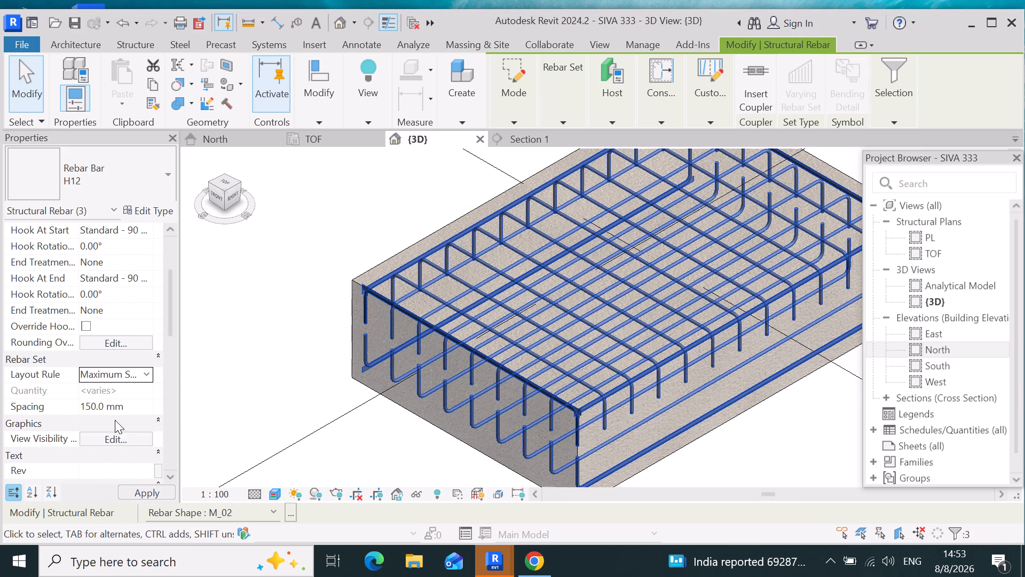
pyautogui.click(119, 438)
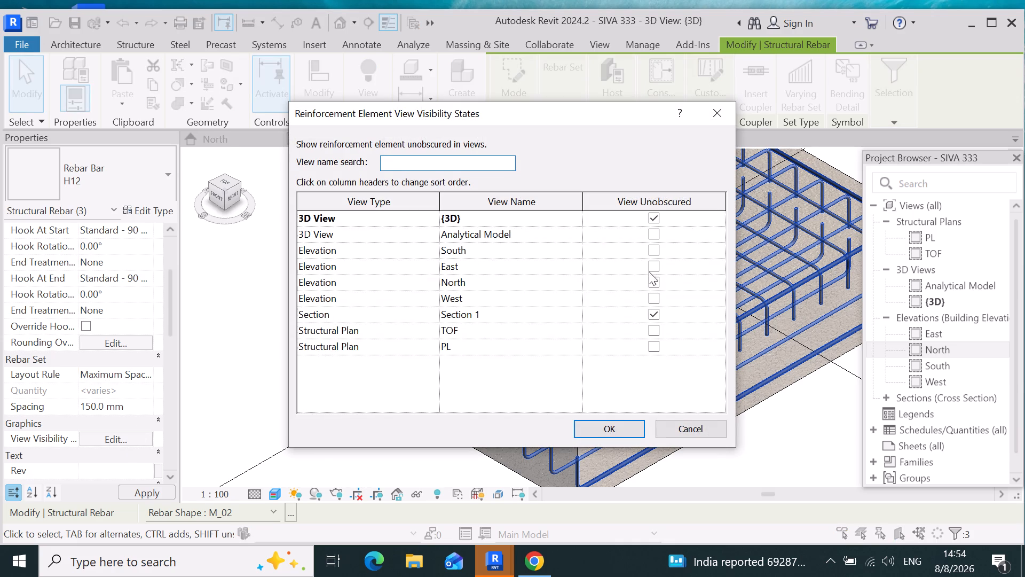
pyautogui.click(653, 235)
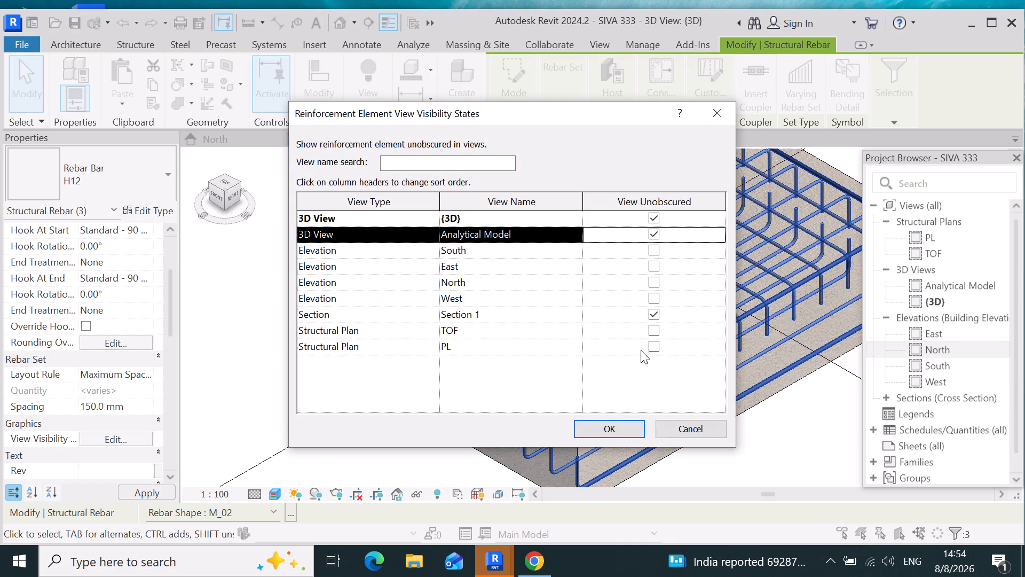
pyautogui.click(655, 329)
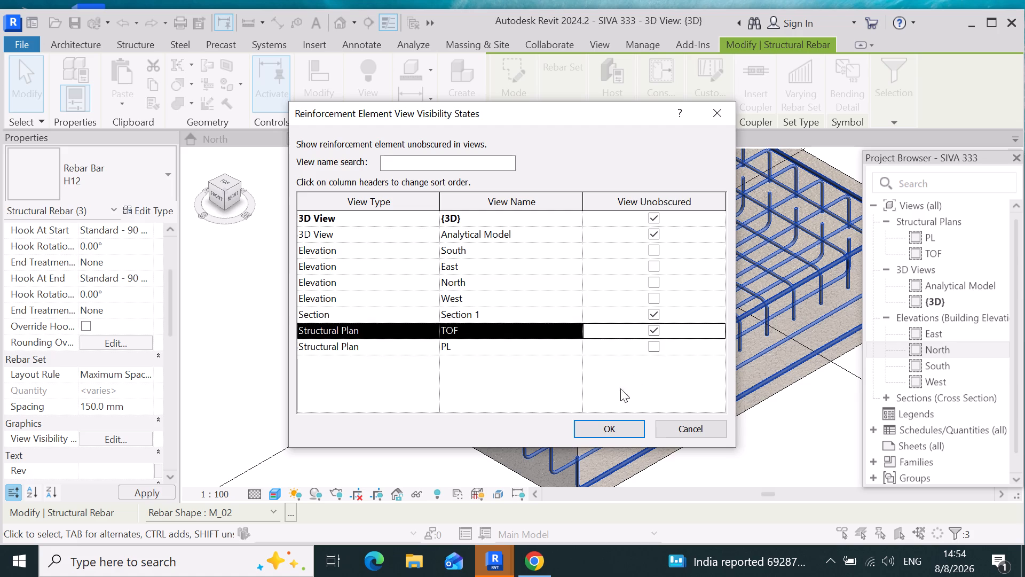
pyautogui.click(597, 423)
# Examine the footing's remaining top and bottom rebar sets and their hooked ends in the {3D} view.
pyautogui.scroll(5, 546, 349)
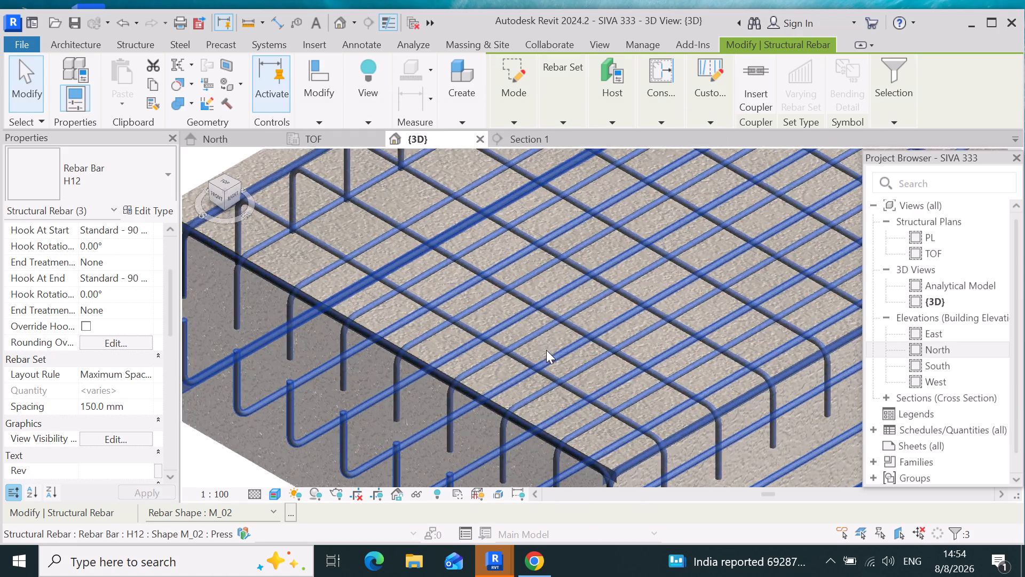
pyautogui.scroll(14, 544, 355)
pyautogui.scroll(-3, 546, 336)
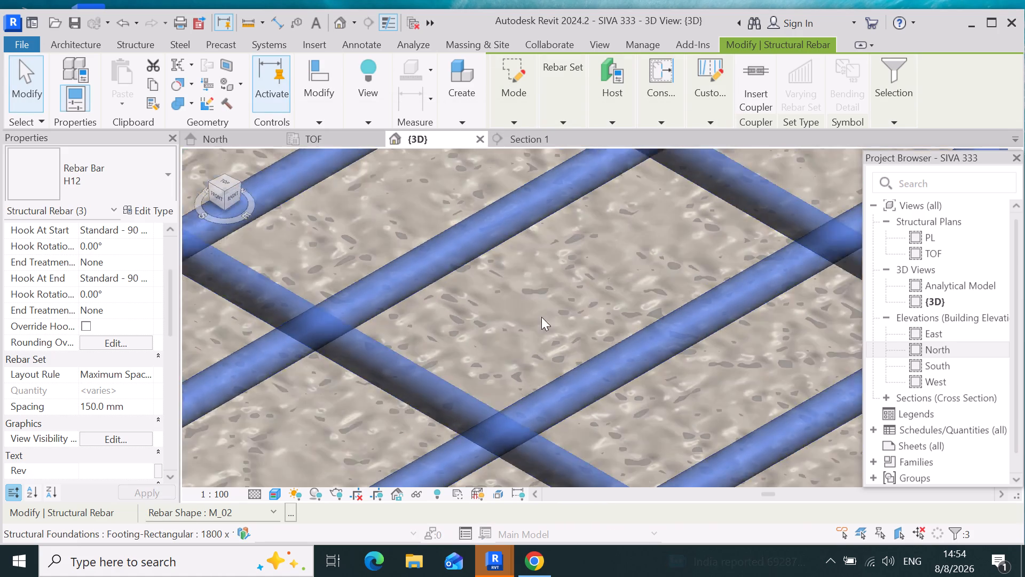
pyautogui.scroll(-19, 541, 317)
pyautogui.scroll(3, 685, 347)
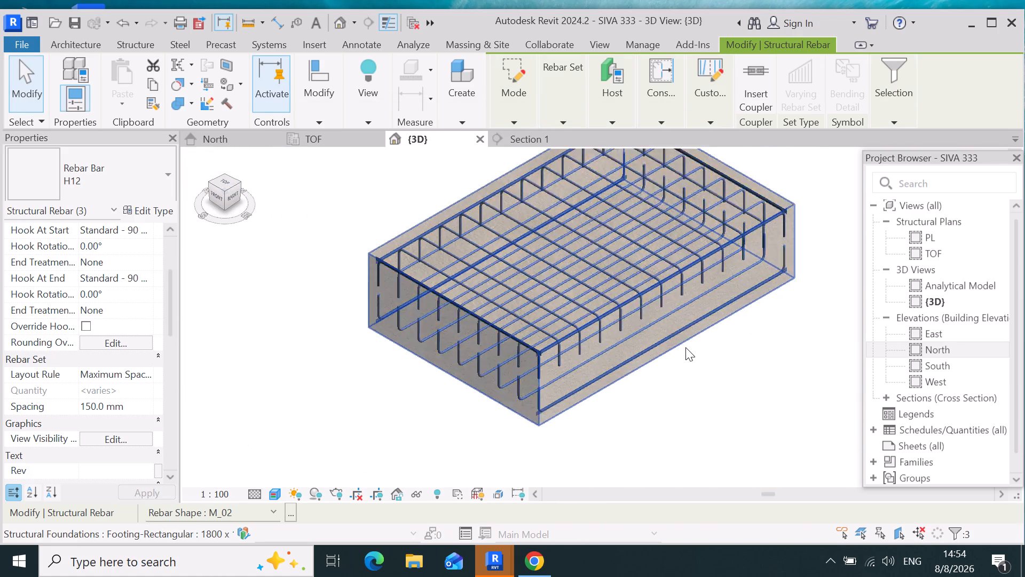
pyautogui.scroll(1, 685, 347)
pyautogui.scroll(-5, 638, 341)
pyautogui.scroll(5, 730, 215)
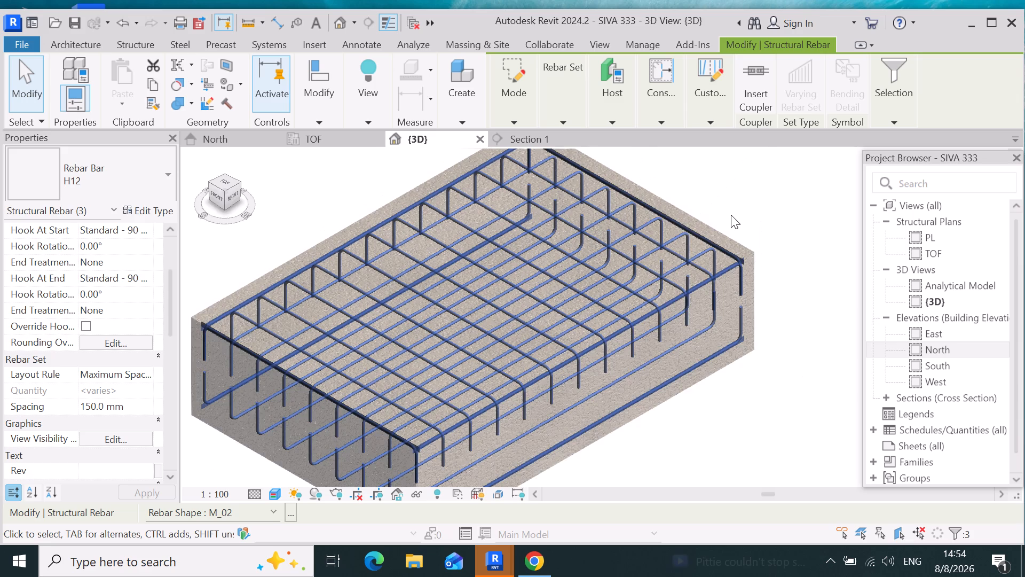
pyautogui.scroll(4, 731, 215)
pyautogui.scroll(-5, 690, 237)
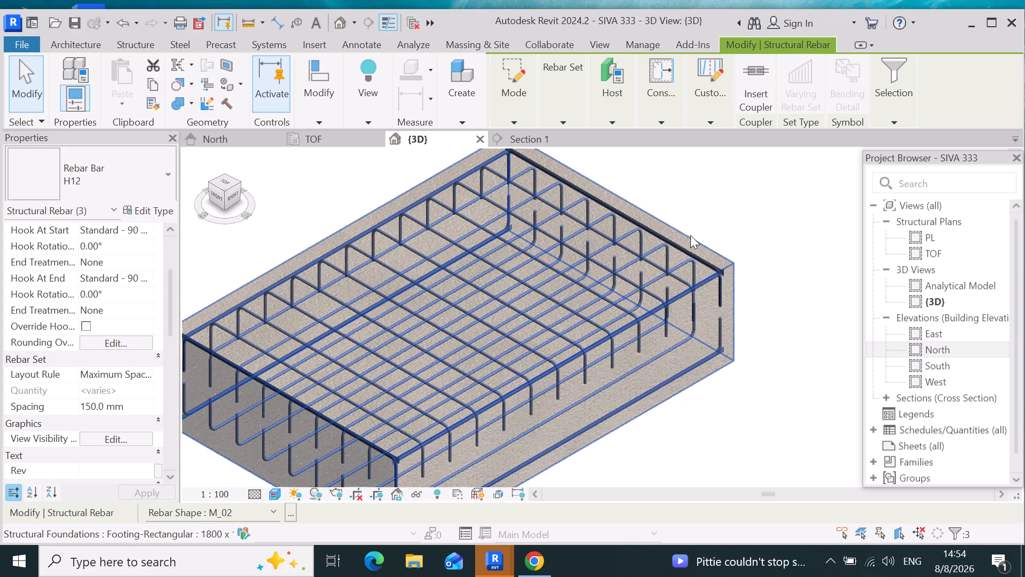
pyautogui.scroll(-2, 691, 237)
pyautogui.scroll(2, 677, 382)
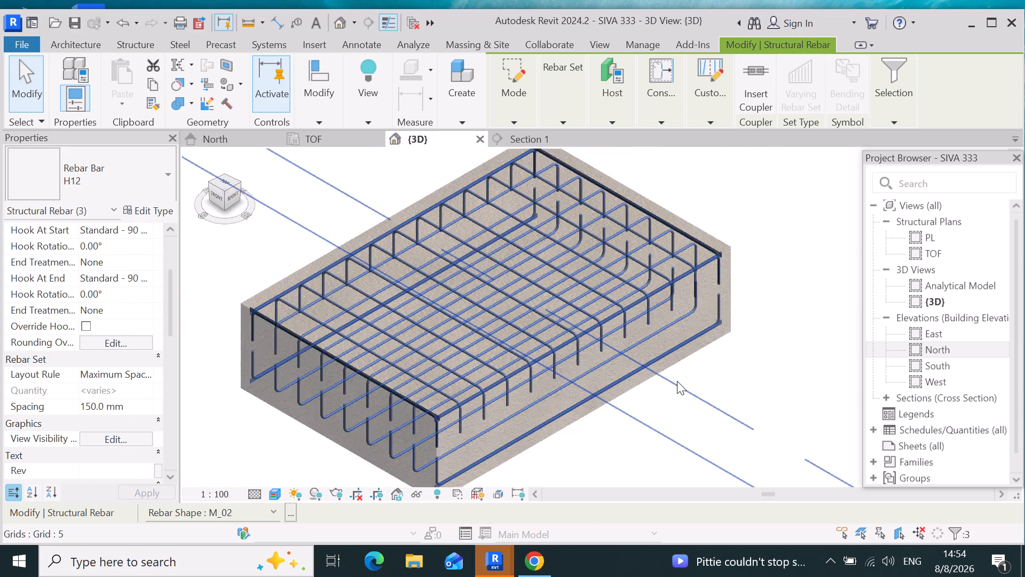
pyautogui.scroll(2, 677, 381)
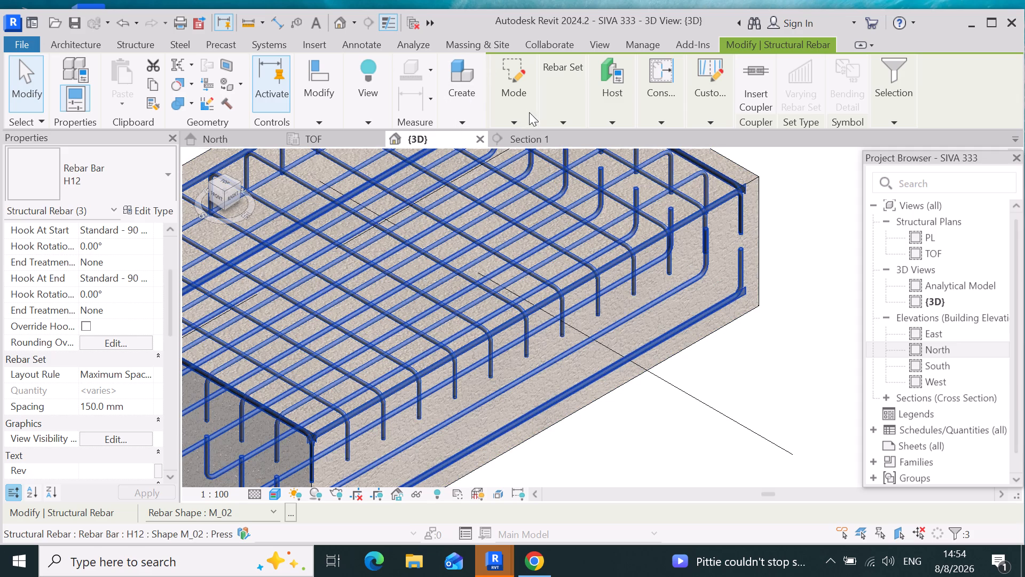
# Open the Section 1 view and examine the footing's bottom bars and concrete cover.
pyautogui.click(546, 142)
pyautogui.scroll(3, 683, 409)
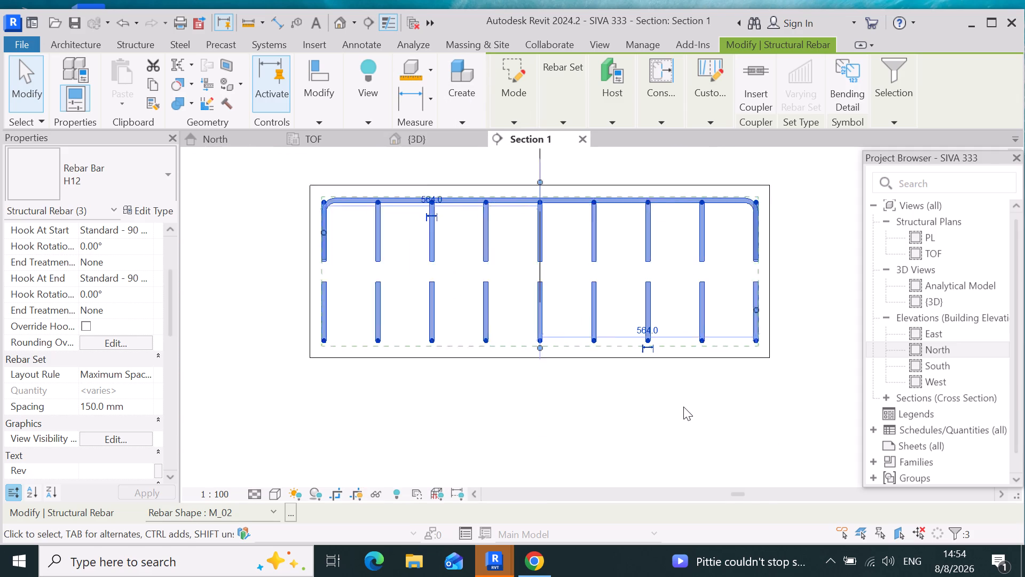
pyautogui.scroll(1, 683, 407)
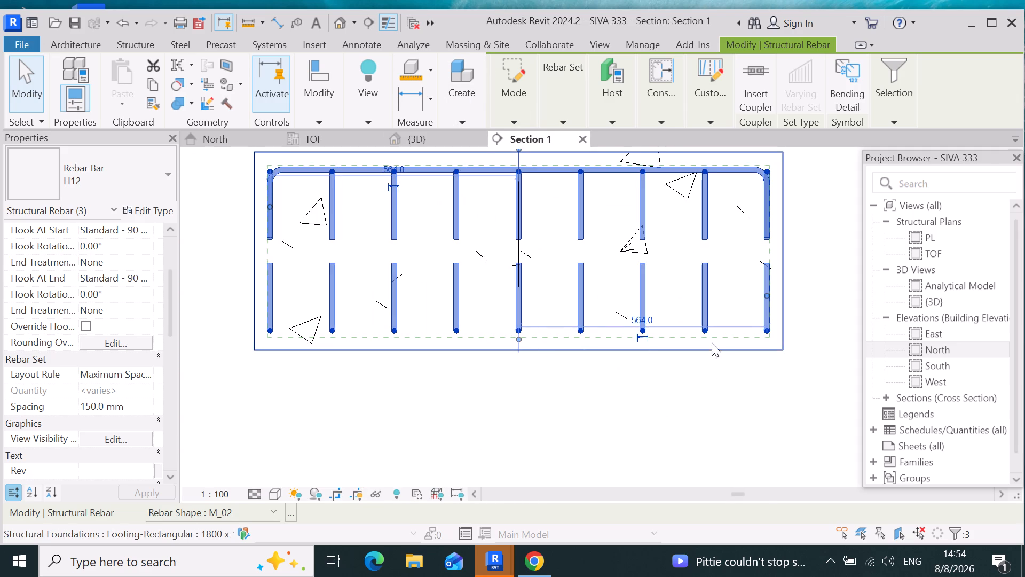
pyautogui.scroll(9, 710, 337)
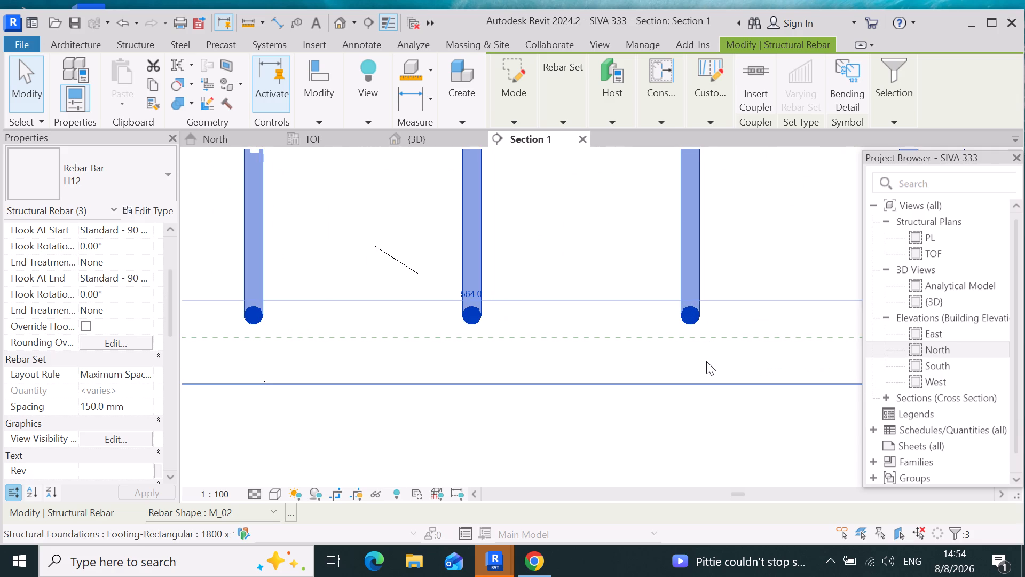
pyautogui.scroll(-15, 706, 359)
pyautogui.scroll(2, 721, 467)
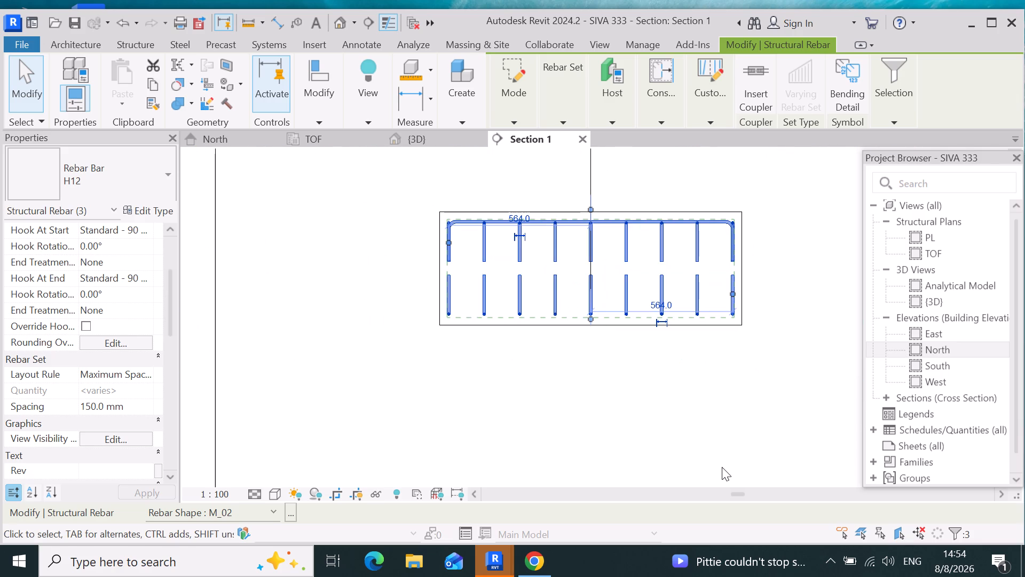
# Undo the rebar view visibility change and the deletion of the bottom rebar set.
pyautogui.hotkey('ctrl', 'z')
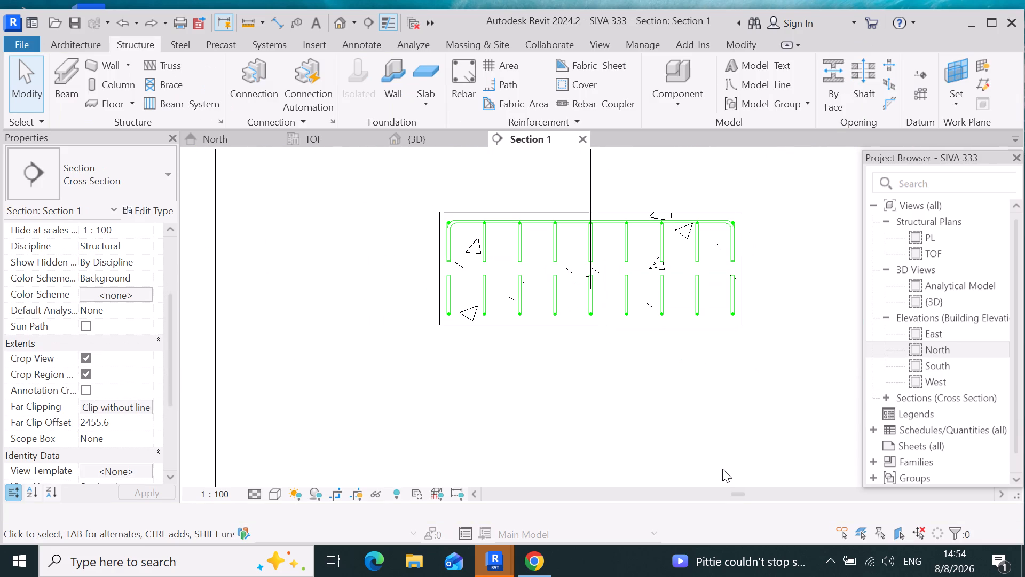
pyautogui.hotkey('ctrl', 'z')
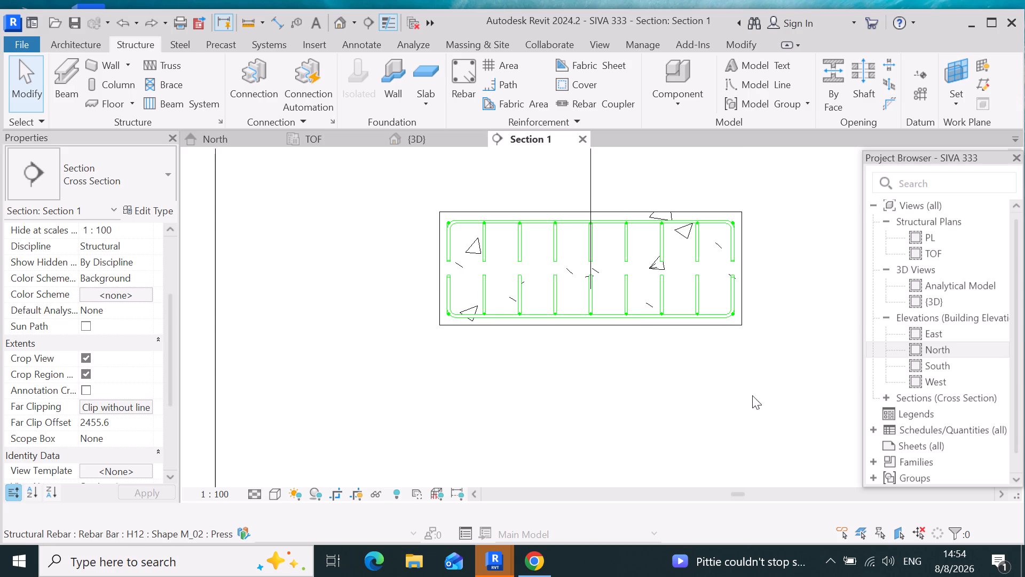
# Select only the four structural rebar sets in Section 1 and keep them shown unobscured in the Section 1 and {3D} views.
pyautogui.moveTo(788, 393); pyautogui.dragTo(259, 174)
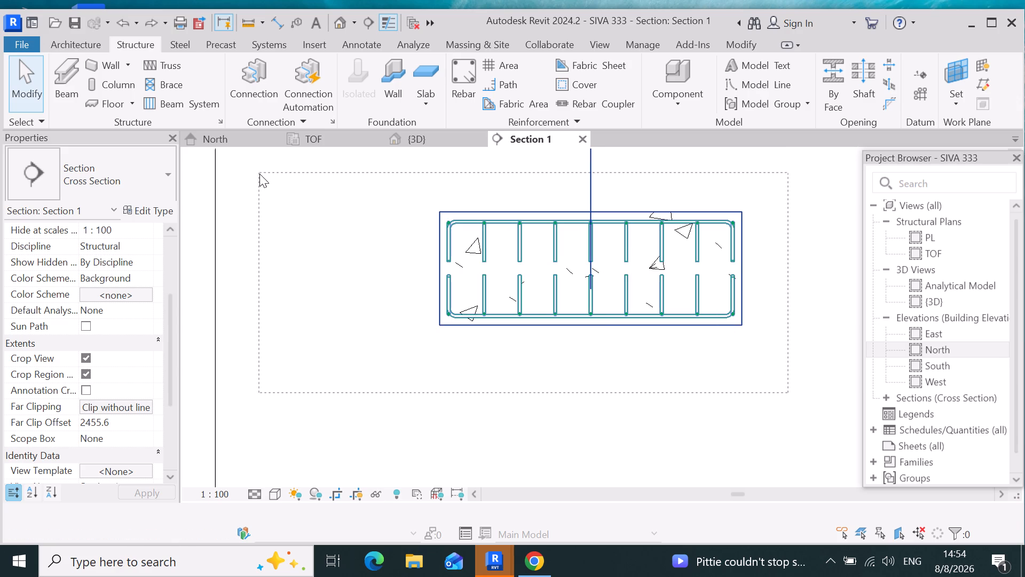
pyautogui.moveTo(259, 174); pyautogui.dragTo(263, 178)
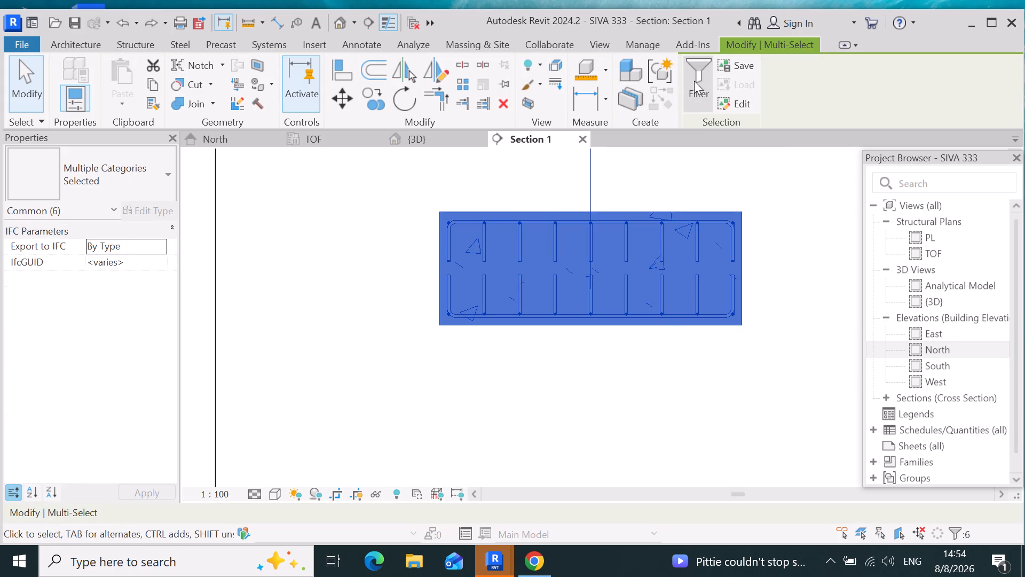
pyautogui.click(699, 72)
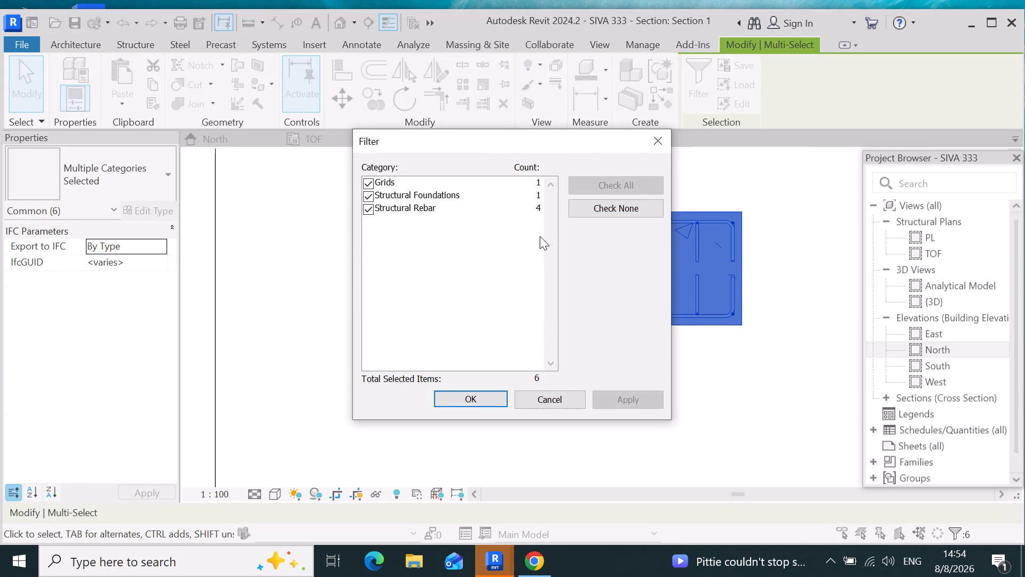
pyautogui.click(632, 206)
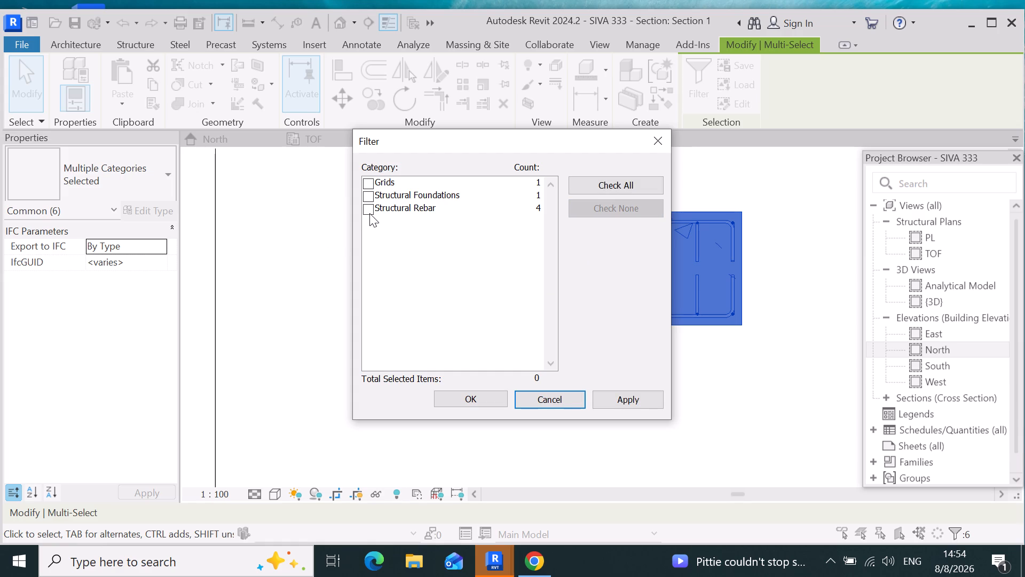
pyautogui.click(366, 208)
pyautogui.click(627, 401)
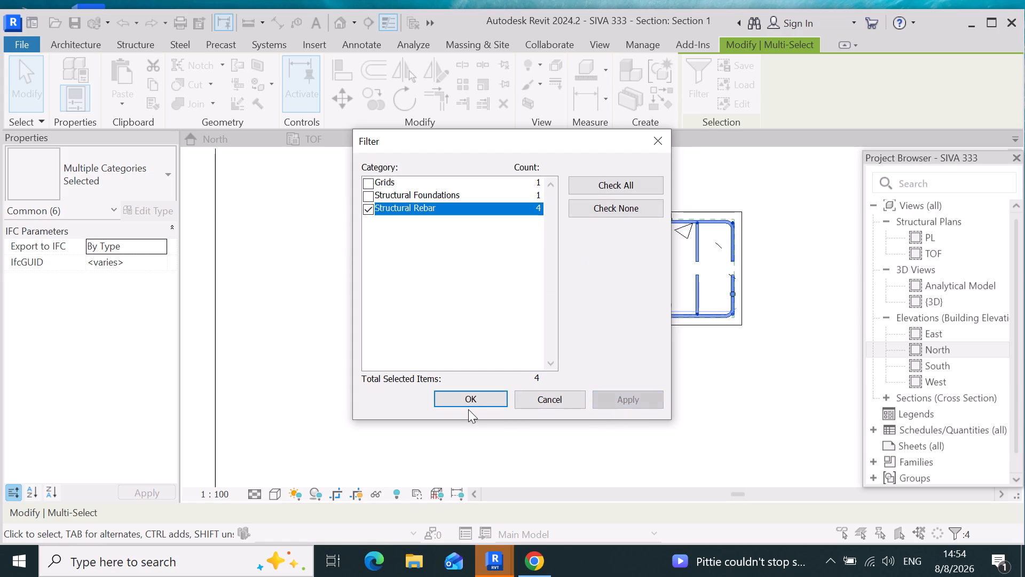
pyautogui.click(469, 402)
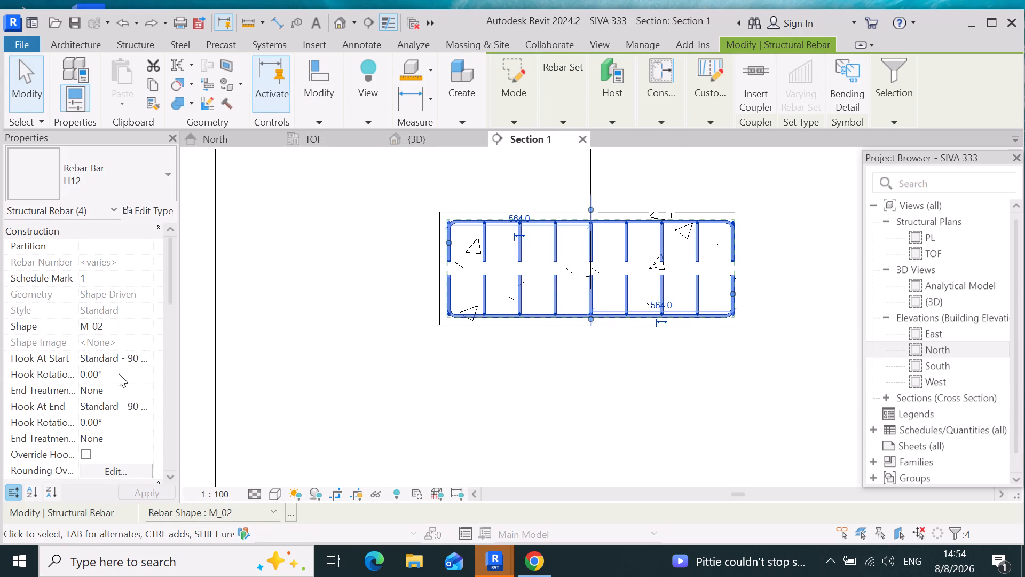
pyautogui.scroll(-2, 133, 413)
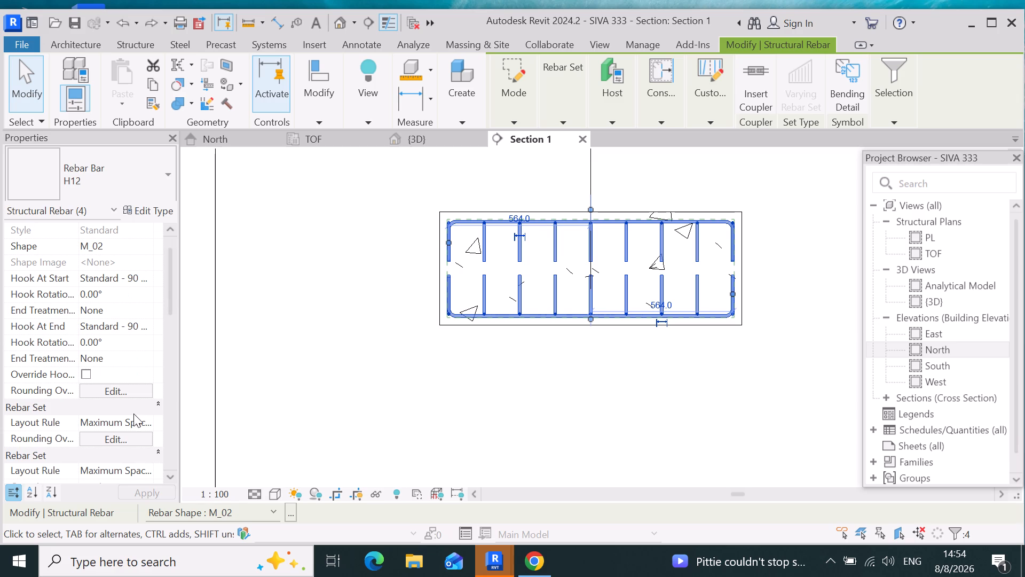
pyautogui.scroll(-3, 118, 410)
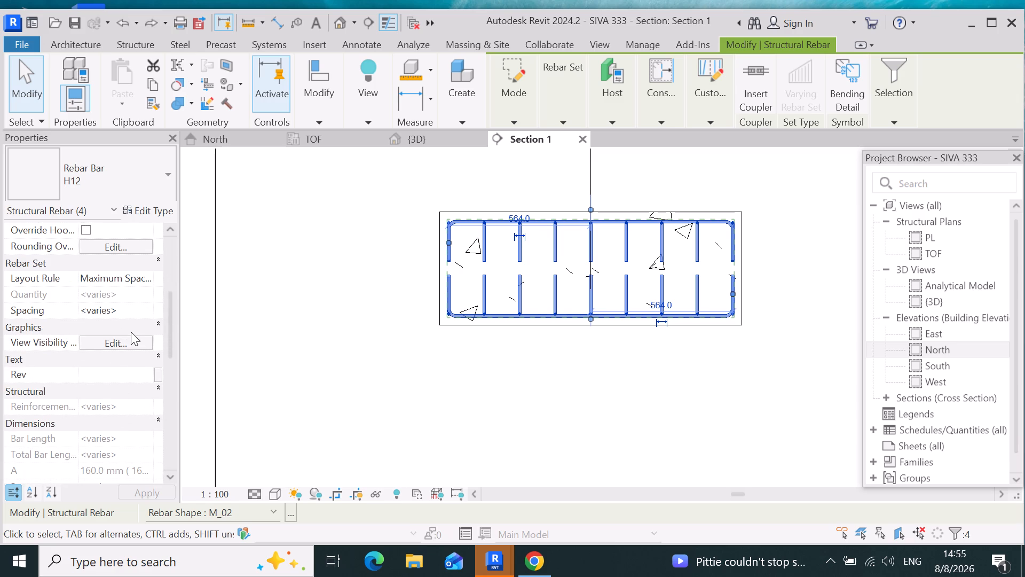
pyautogui.click(131, 338)
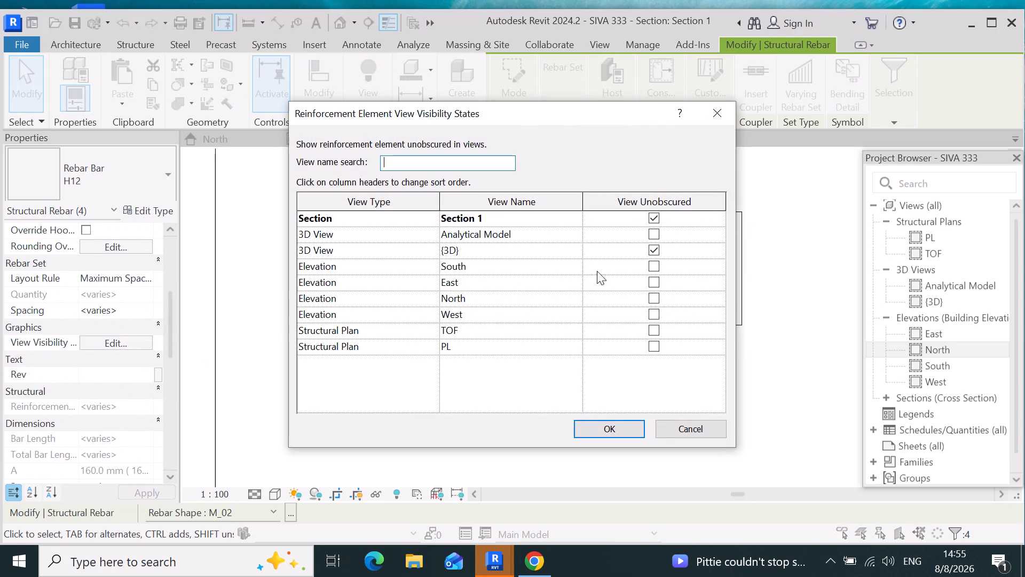
pyautogui.click(652, 251)
pyautogui.click(653, 249)
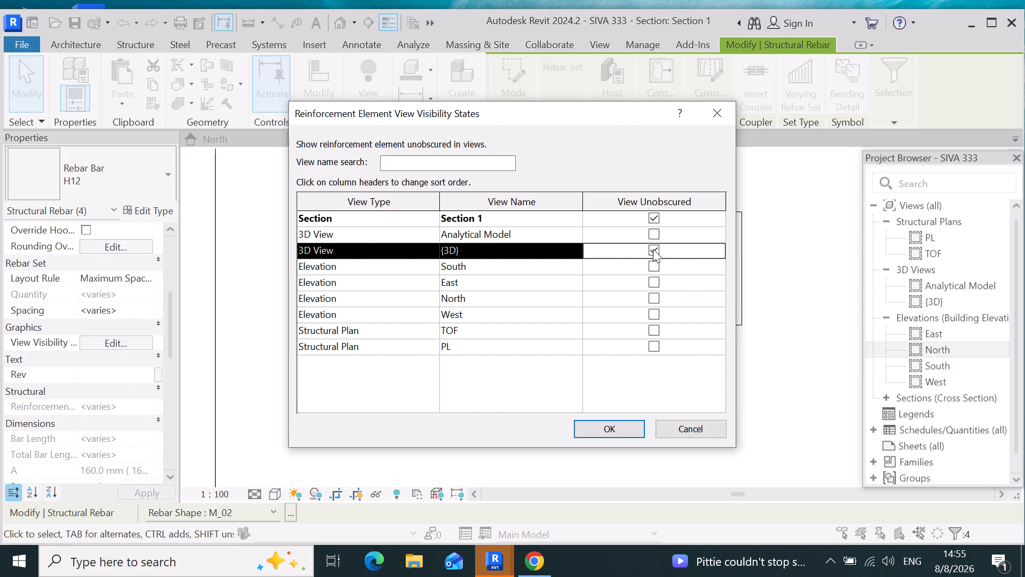
pyautogui.click(628, 430)
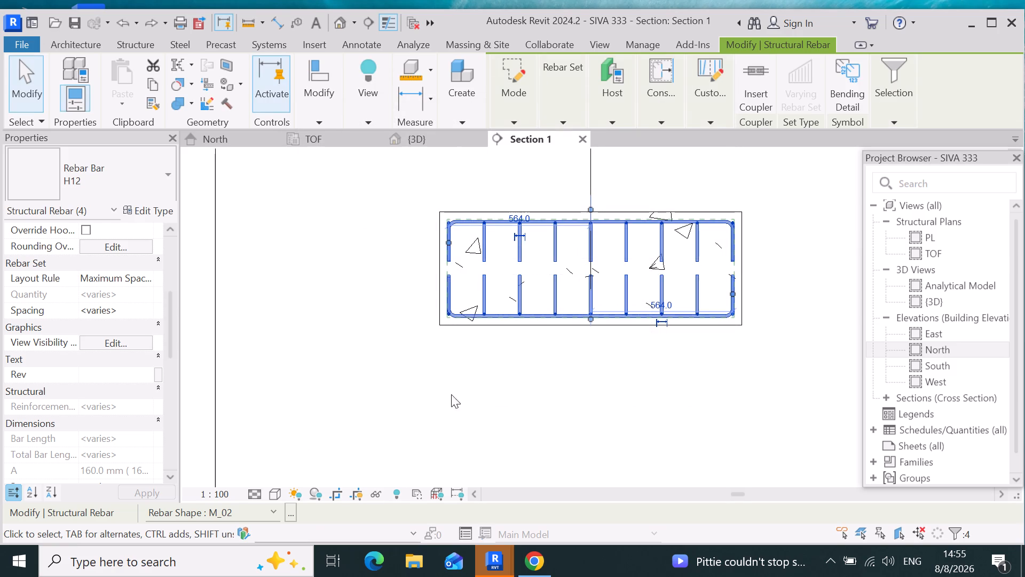
# Open the {3D} view and set its visual style to Wireframe to show the whole footing with its rebar.
pyautogui.click(428, 136)
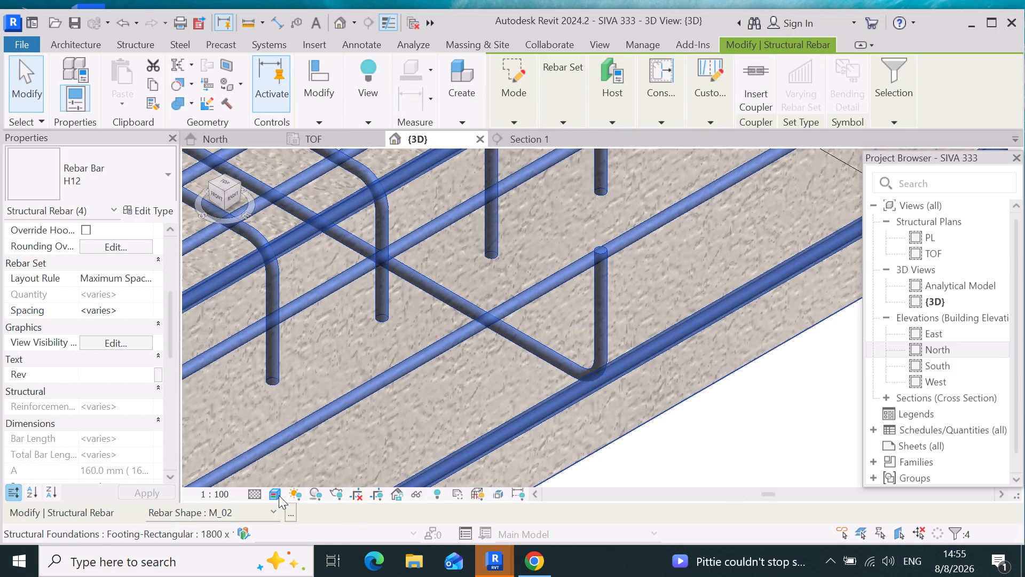
pyautogui.click(278, 495)
pyautogui.click(330, 392)
pyautogui.scroll(-2, 589, 363)
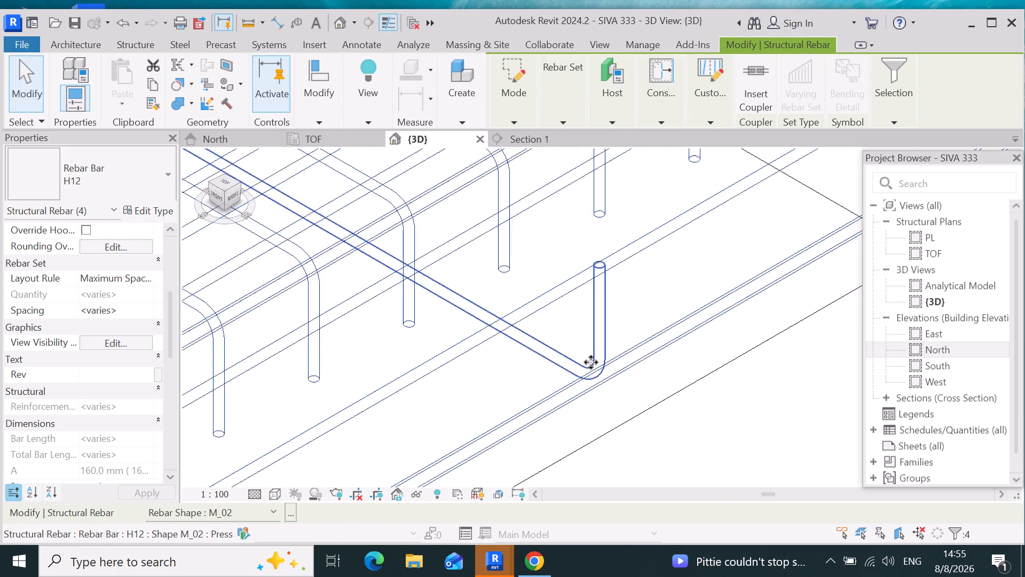
pyautogui.scroll(-8, 591, 362)
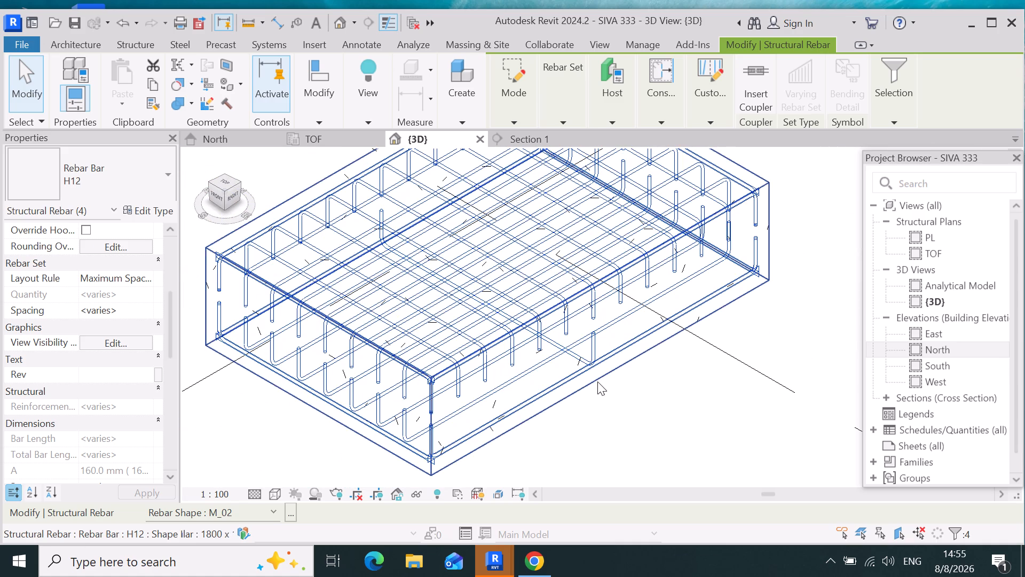
pyautogui.scroll(-3, 598, 369)
pyautogui.scroll(3, 590, 253)
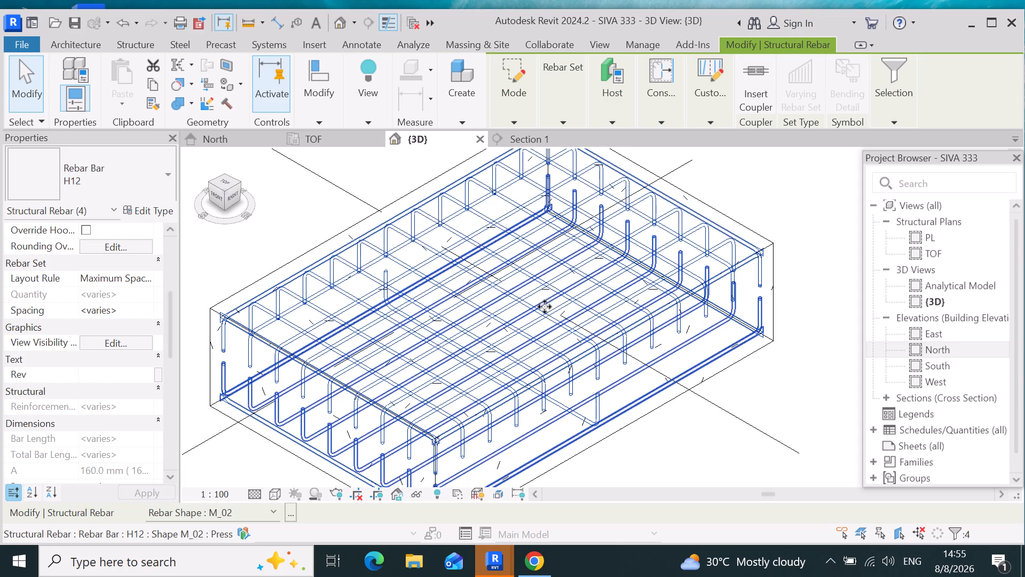
# Select the footing's bottom lengthwise rebar set, keep Maximum Spacing as its layout rule, and review its view visibility states.
pyautogui.click(631, 400)
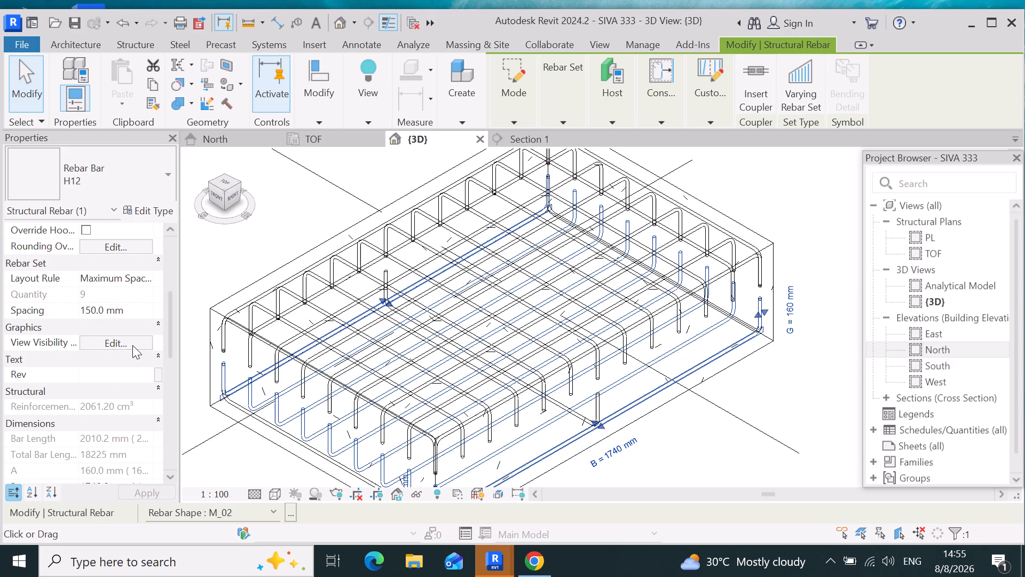
pyautogui.scroll(-2, 125, 388)
pyautogui.scroll(3, 127, 384)
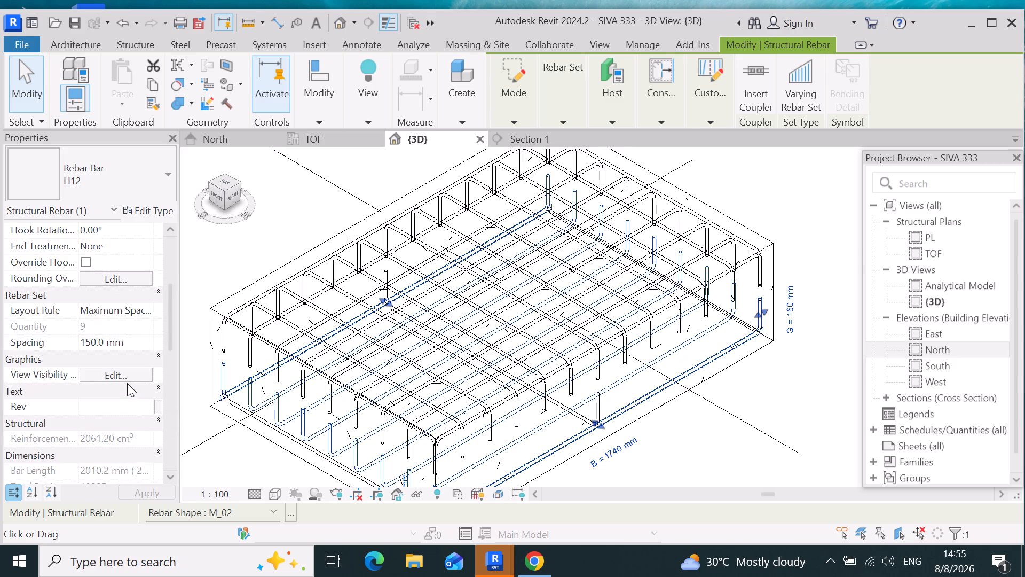
pyautogui.click(133, 310)
pyautogui.click(146, 307)
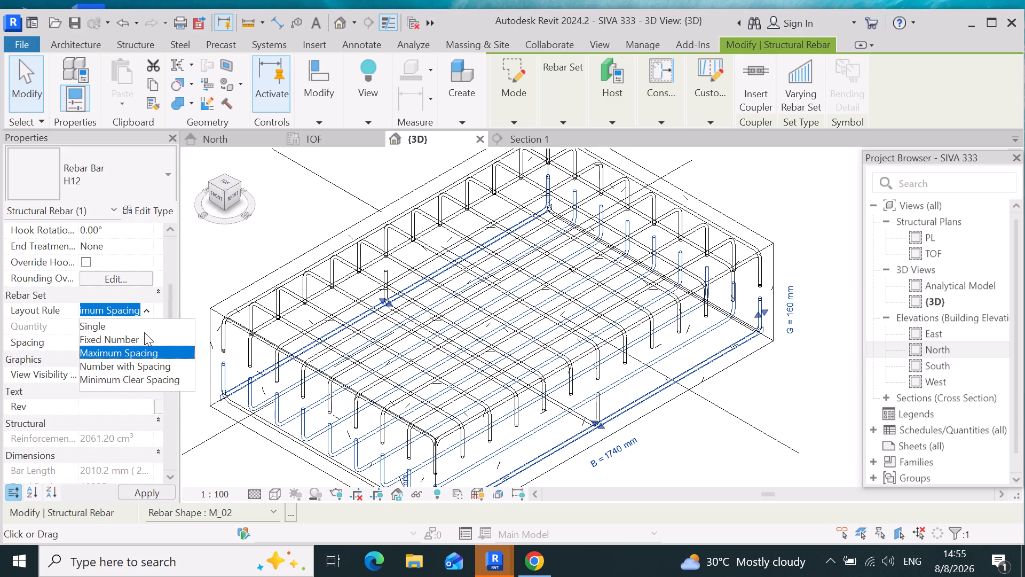
pyautogui.click(141, 350)
pyautogui.click(131, 370)
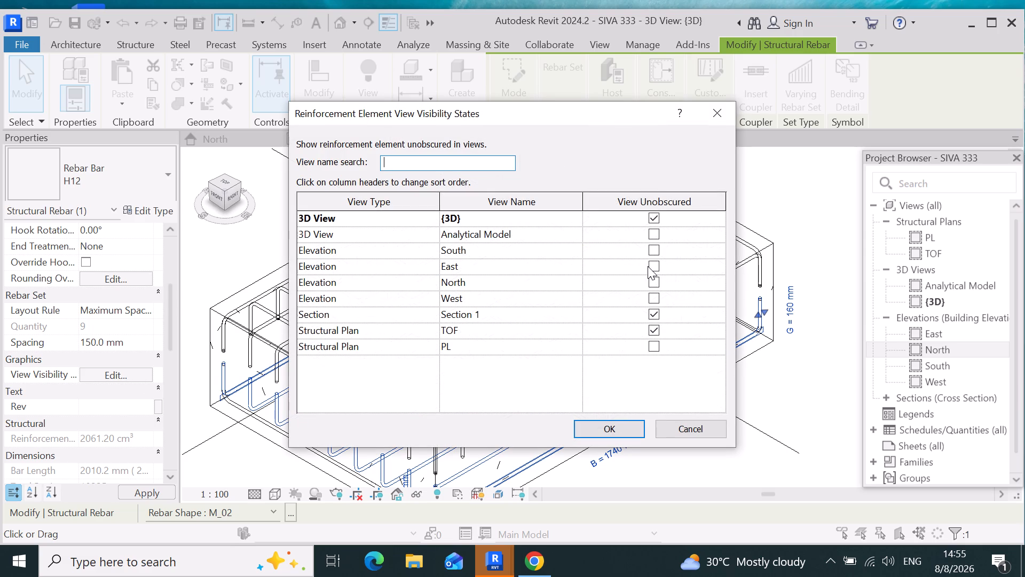
pyautogui.click(612, 426)
# Reshape the bottom lengthwise rebar set by moving its hooked end so that segment B is about 1725 mm.
pyautogui.scroll(4, 522, 239)
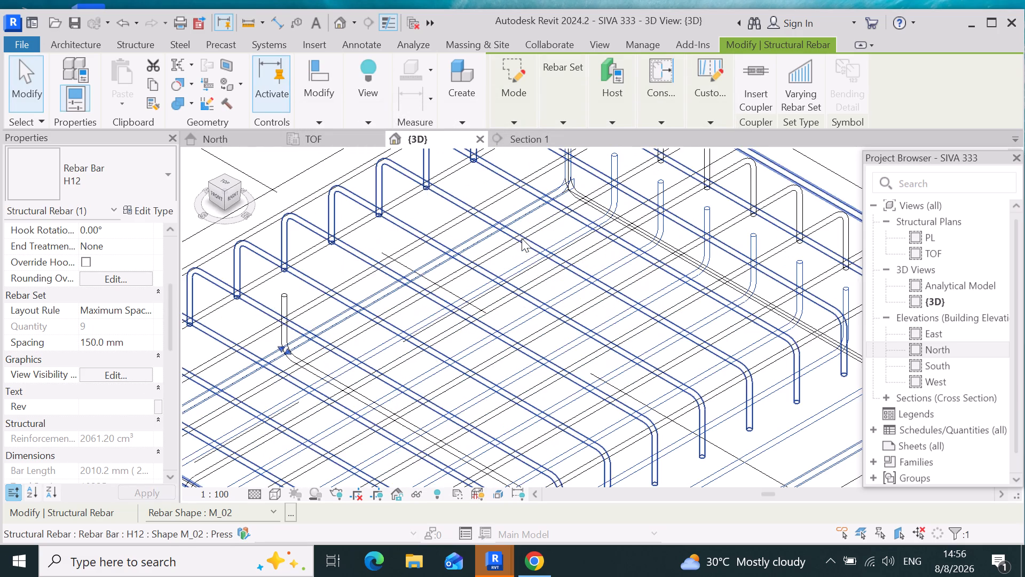
pyautogui.scroll(3, 357, 228)
pyautogui.scroll(-10, 504, 342)
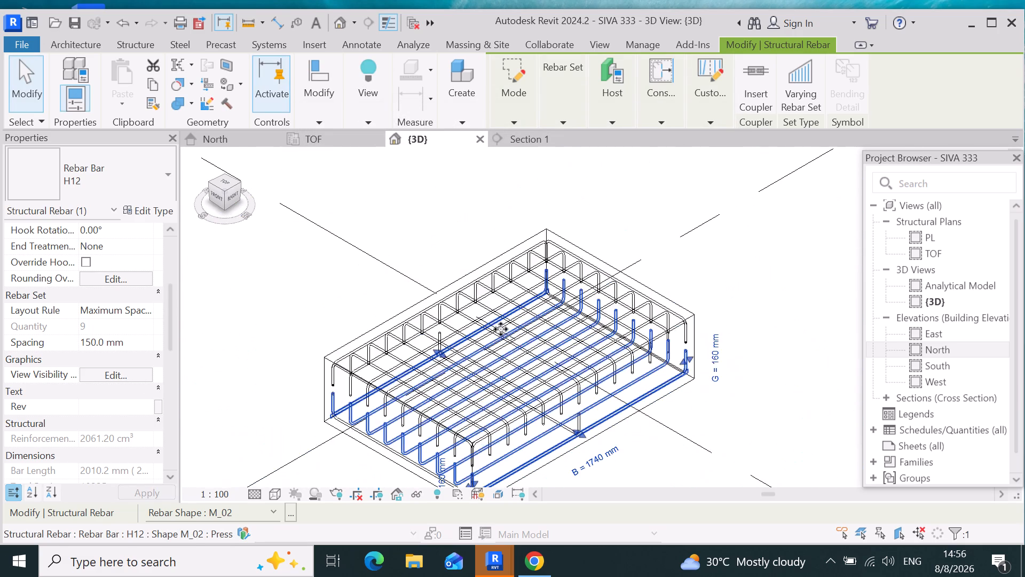
pyautogui.scroll(-4, 501, 328)
pyautogui.scroll(3, 512, 403)
pyautogui.scroll(2, 647, 339)
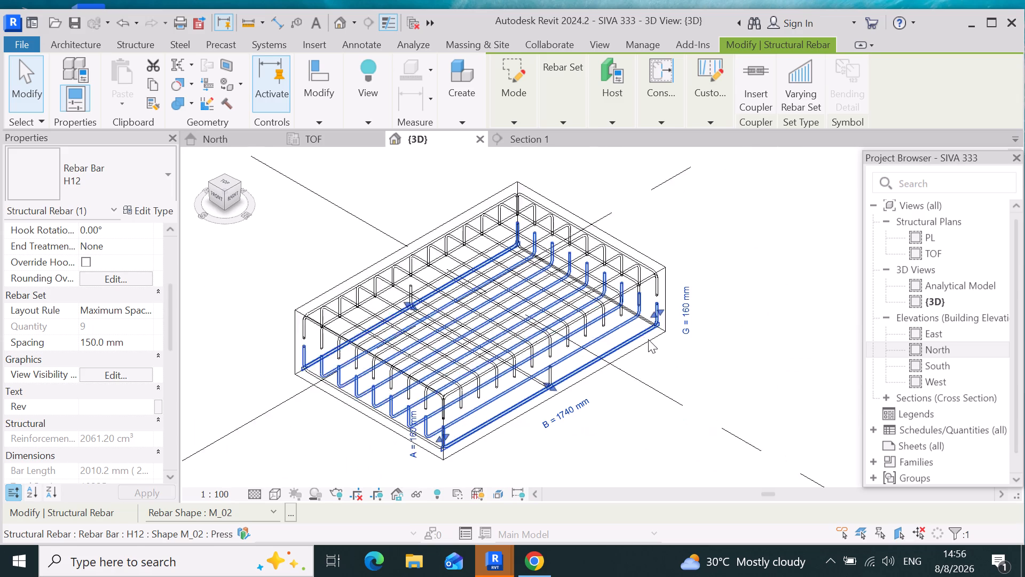
pyautogui.scroll(2, 648, 339)
pyautogui.moveTo(662, 308); pyautogui.dragTo(657, 299)
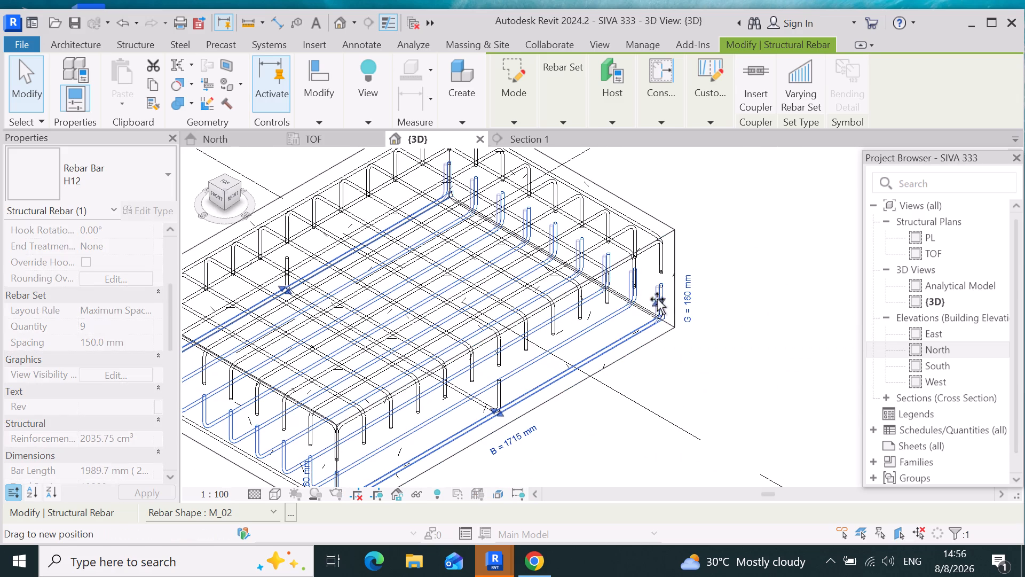
pyautogui.moveTo(657, 299); pyautogui.dragTo(656, 235)
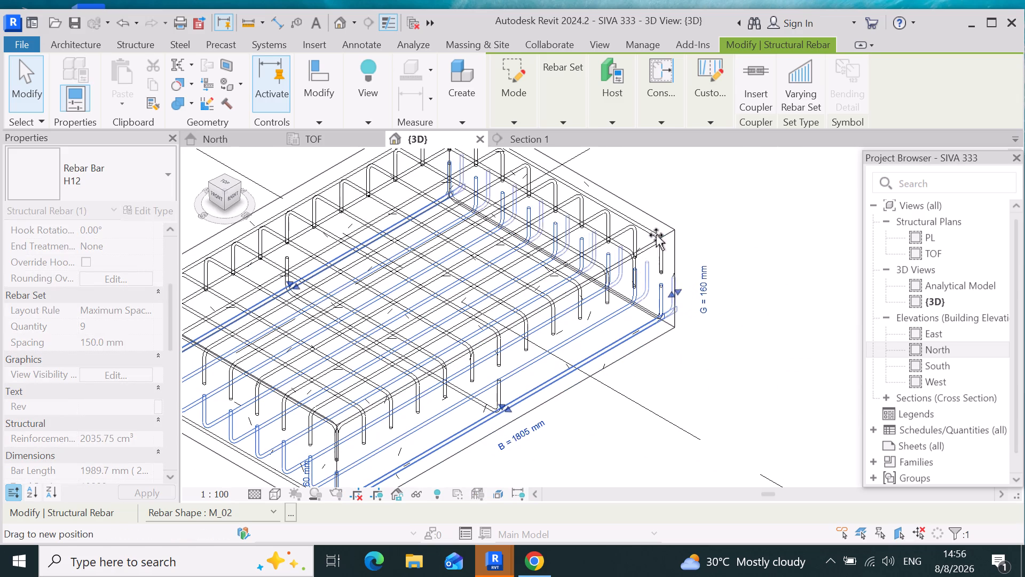
pyautogui.moveTo(656, 235); pyautogui.dragTo(657, 231)
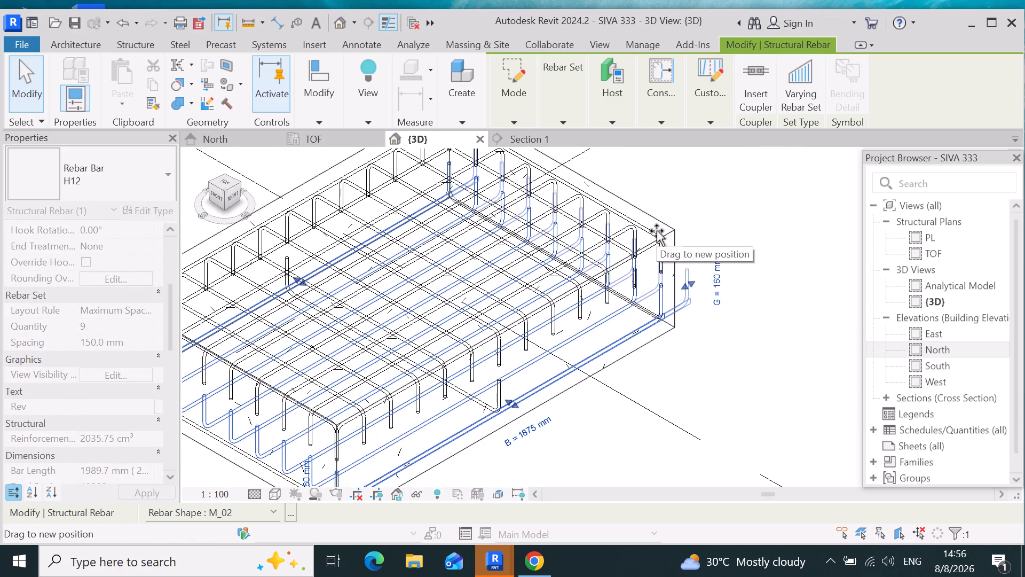
pyautogui.moveTo(657, 231); pyautogui.dragTo(638, 244)
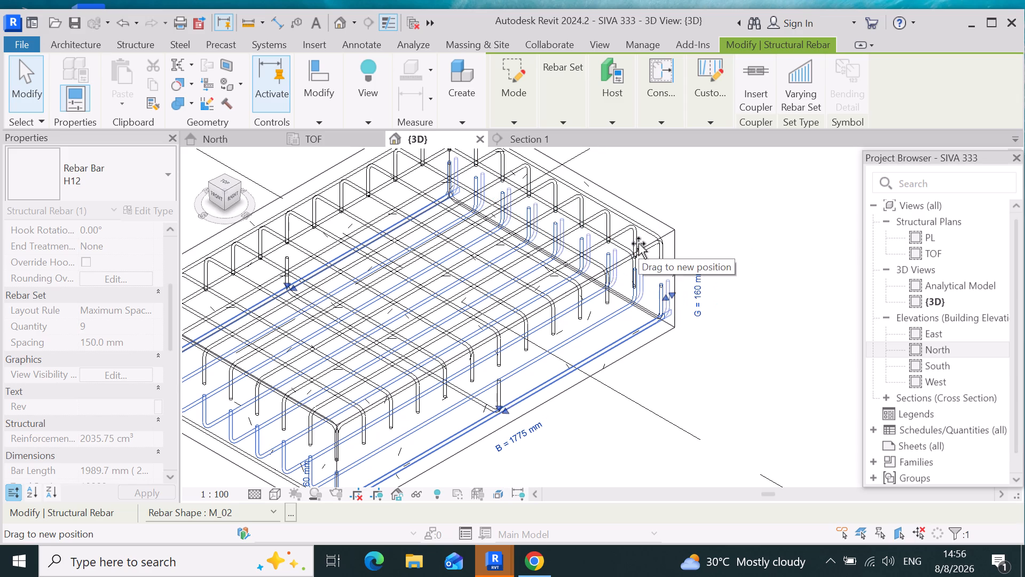
pyautogui.moveTo(638, 244); pyautogui.dragTo(631, 252)
# Select the top lengthwise rebar set and open its segment B length for editing.
pyautogui.click(631, 252)
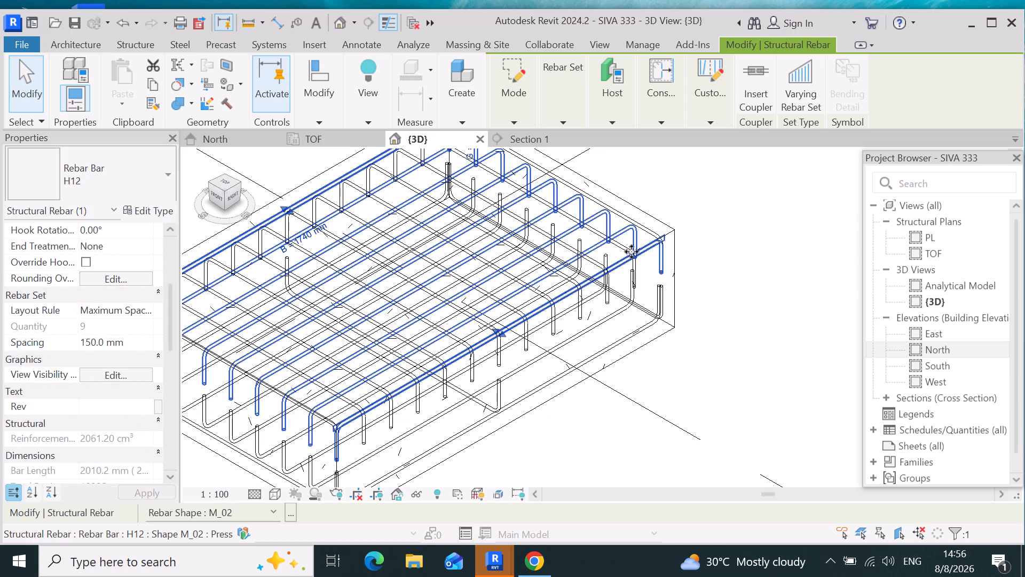
pyautogui.scroll(-1, 650, 317)
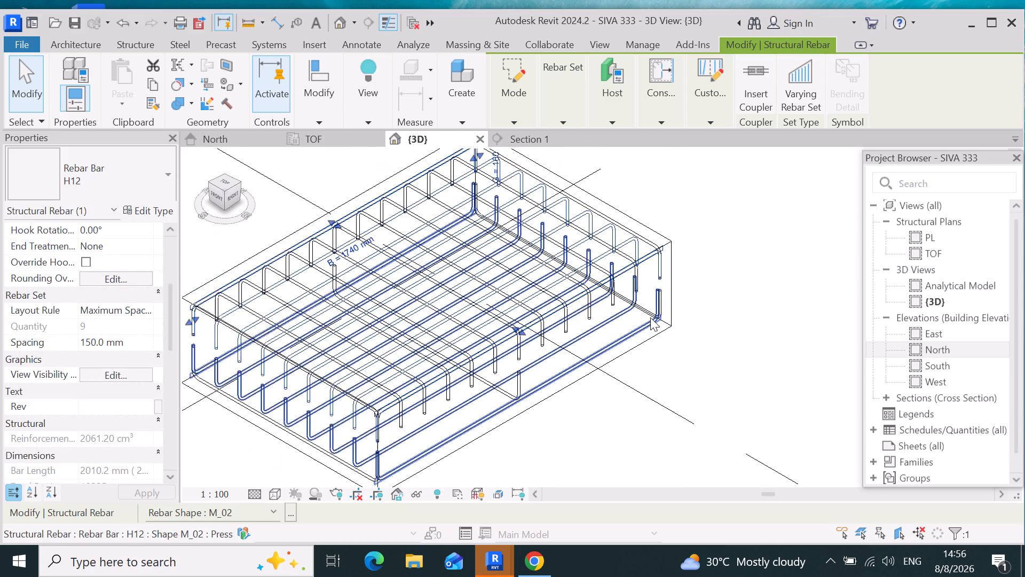
pyautogui.scroll(-1, 650, 317)
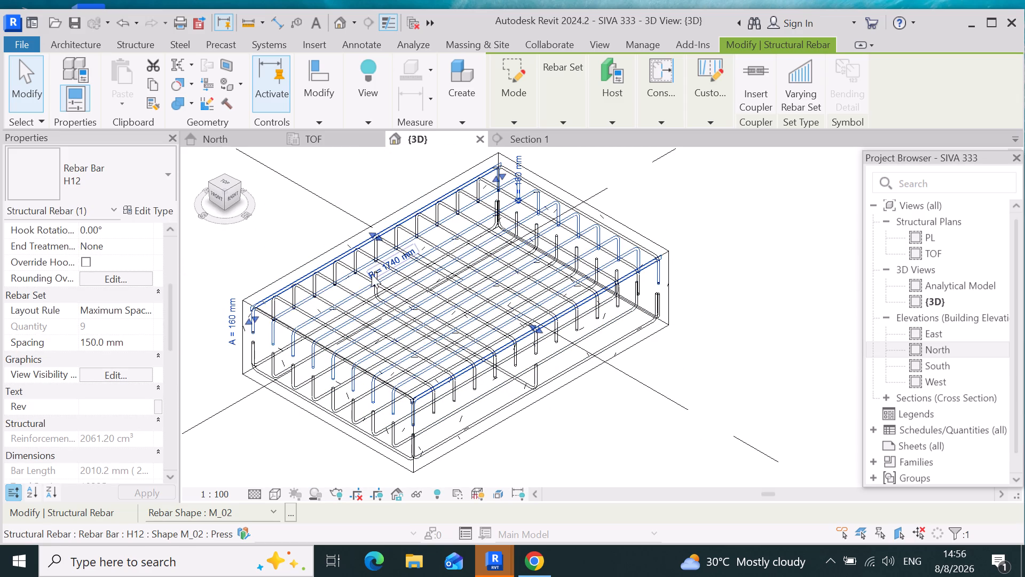
pyautogui.click(373, 274)
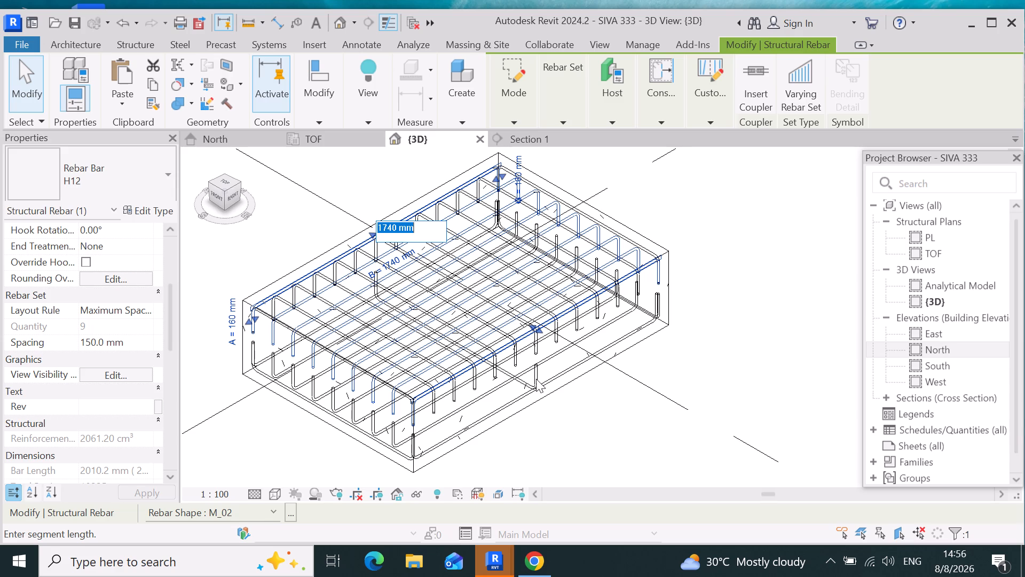
pyautogui.click(535, 377)
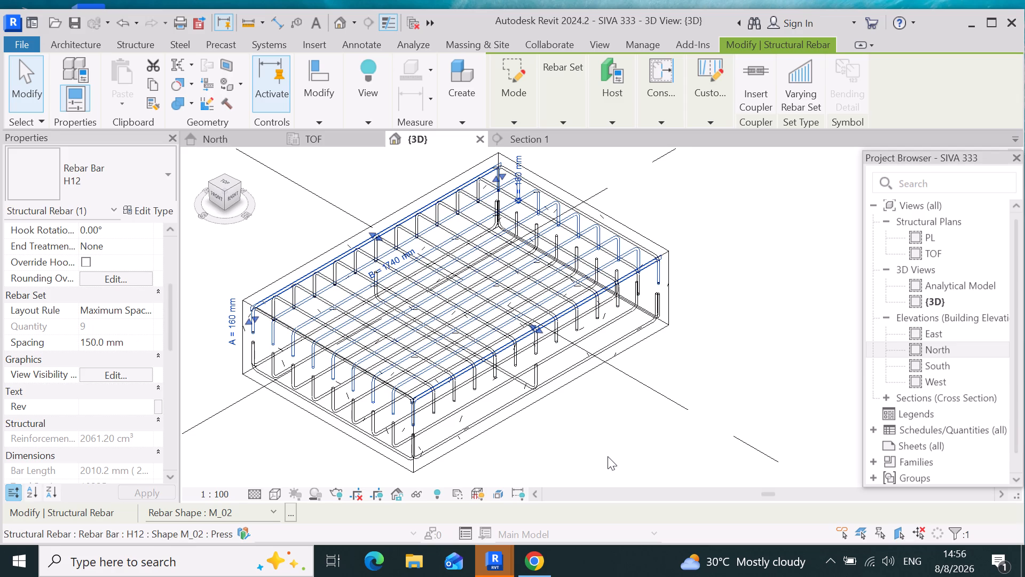
# Select the bottom lengthwise rebar set and review its view visibility states.
pyautogui.click(616, 339)
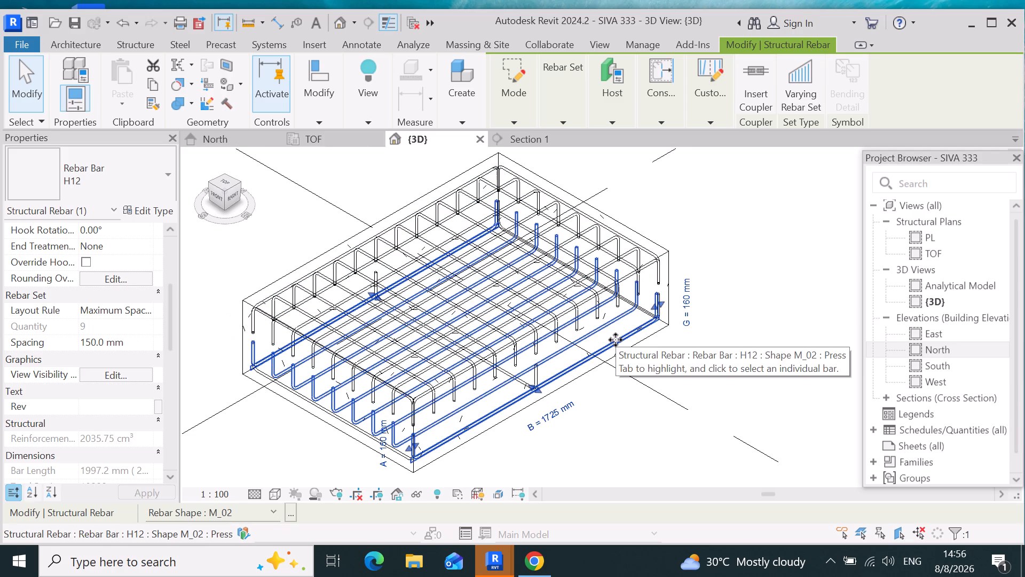
pyautogui.click(111, 377)
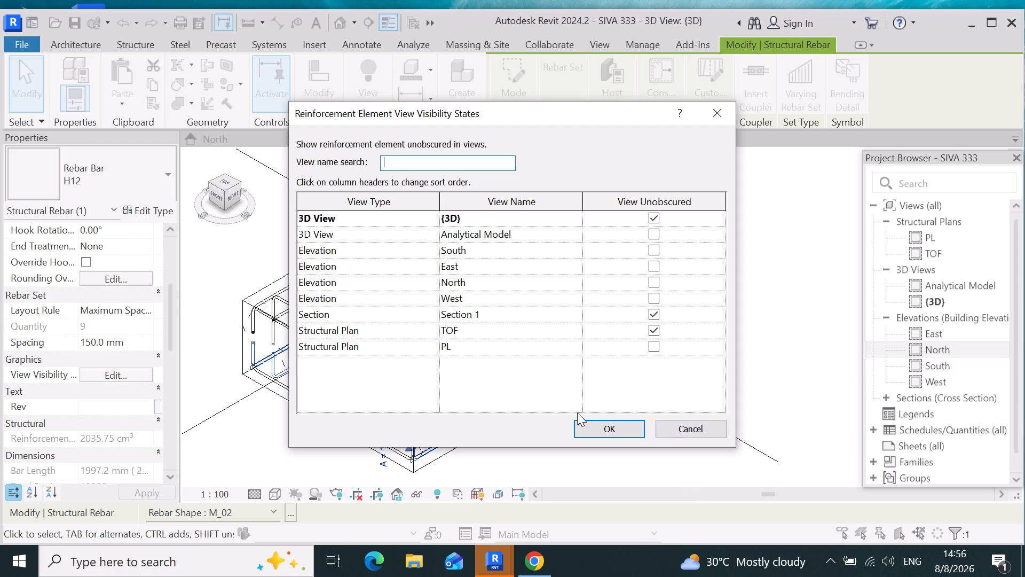
pyautogui.click(591, 425)
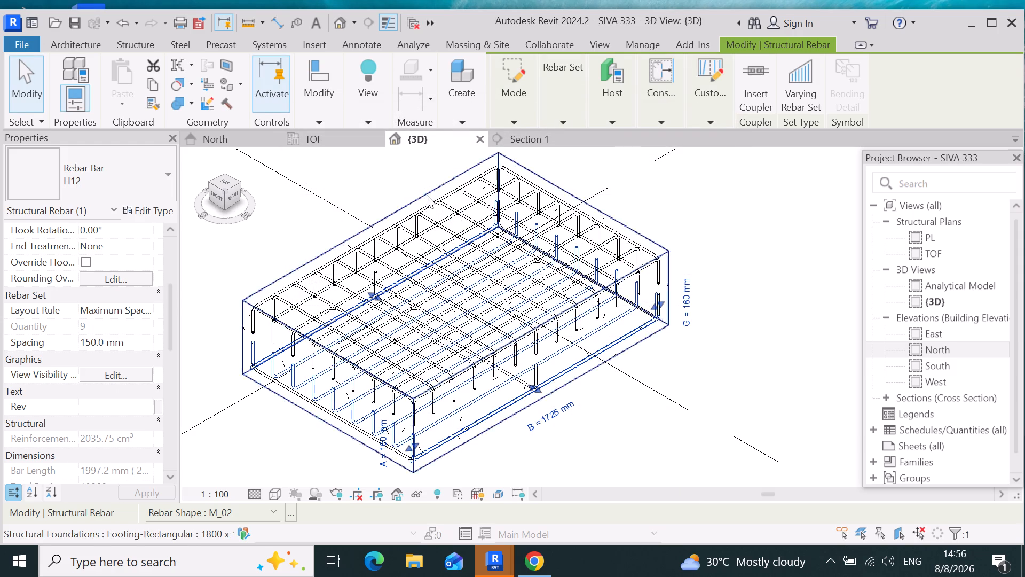
# Select the footing's top lengthwise rebar set in the 3D view and review its view visibility states.
pyautogui.click(429, 205)
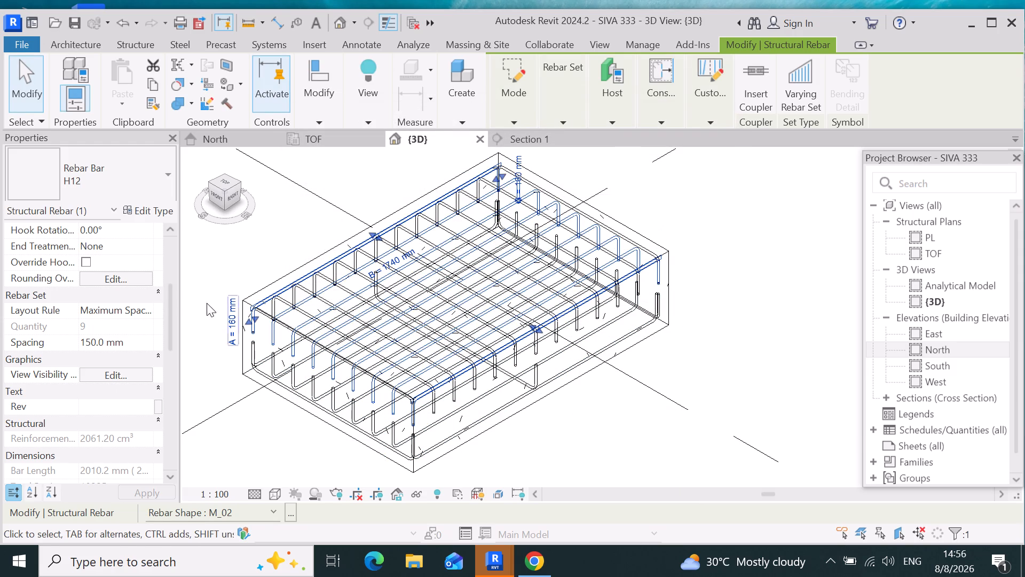
pyautogui.click(138, 371)
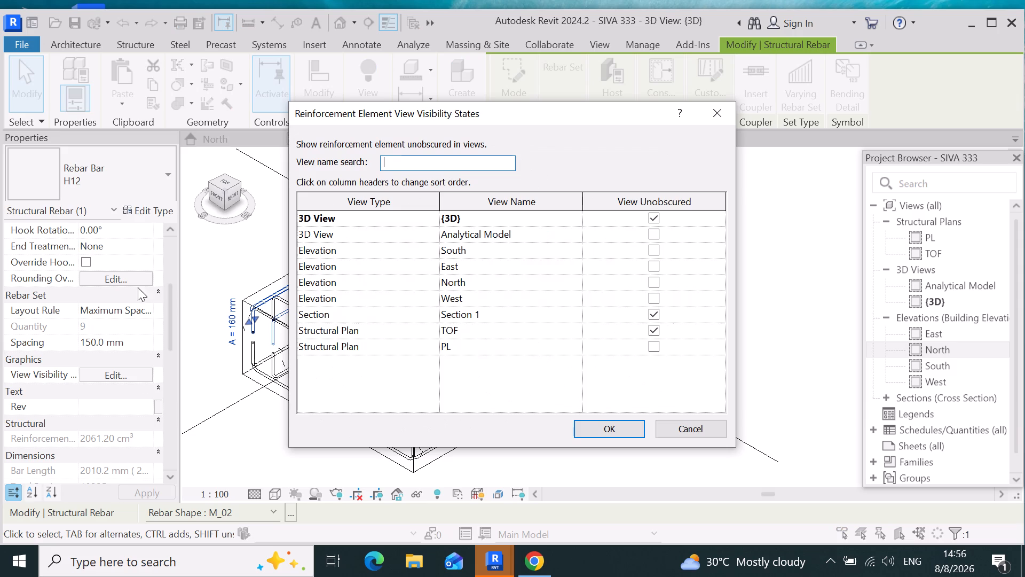
pyautogui.click(611, 419)
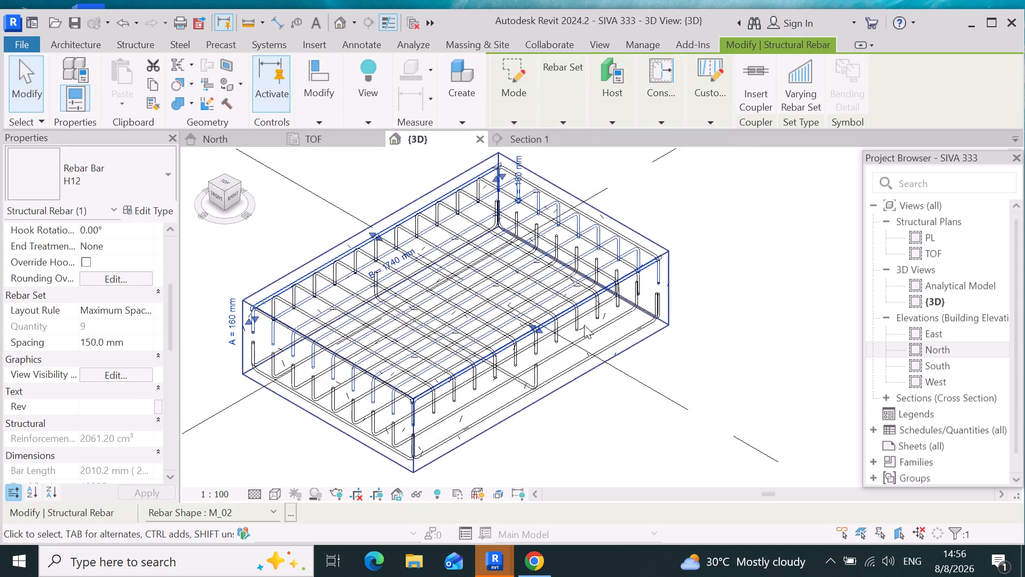
pyautogui.click(724, 297)
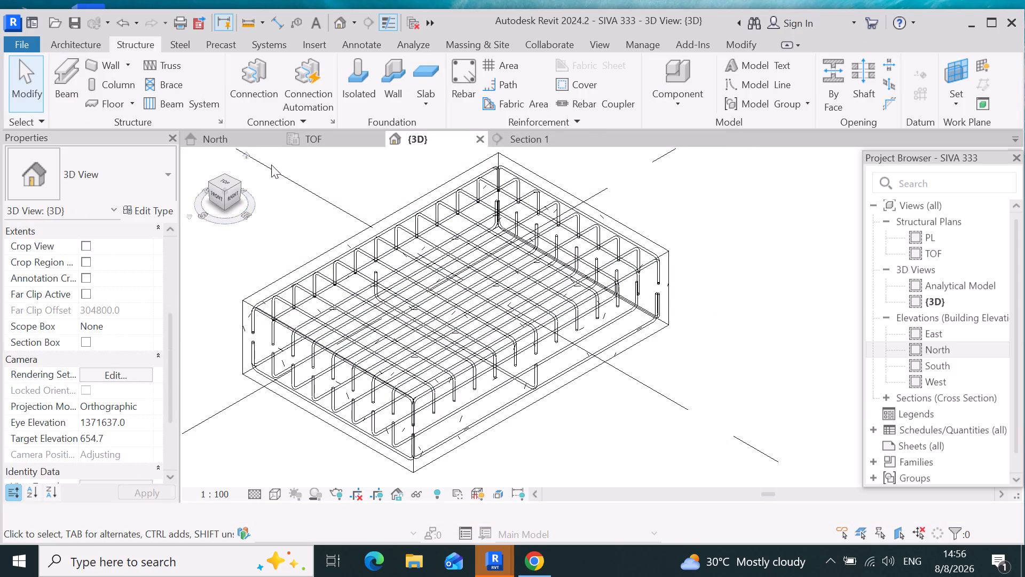
# Examine the reinforced footing in the TOF plan, selecting its crosswise rebar set to inspect its layout.
pyautogui.click(313, 131)
pyautogui.scroll(3, 488, 256)
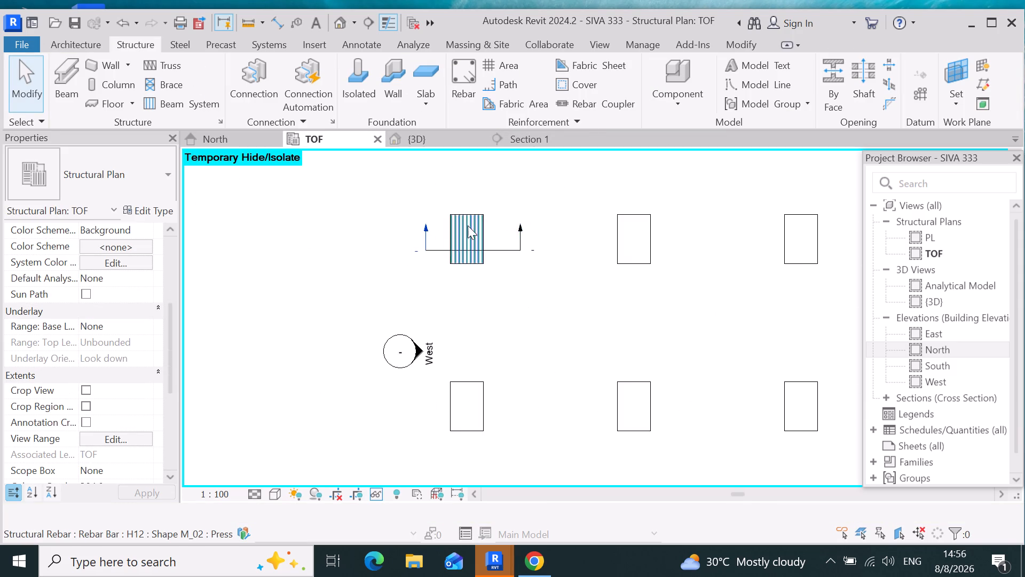
pyautogui.scroll(8, 464, 221)
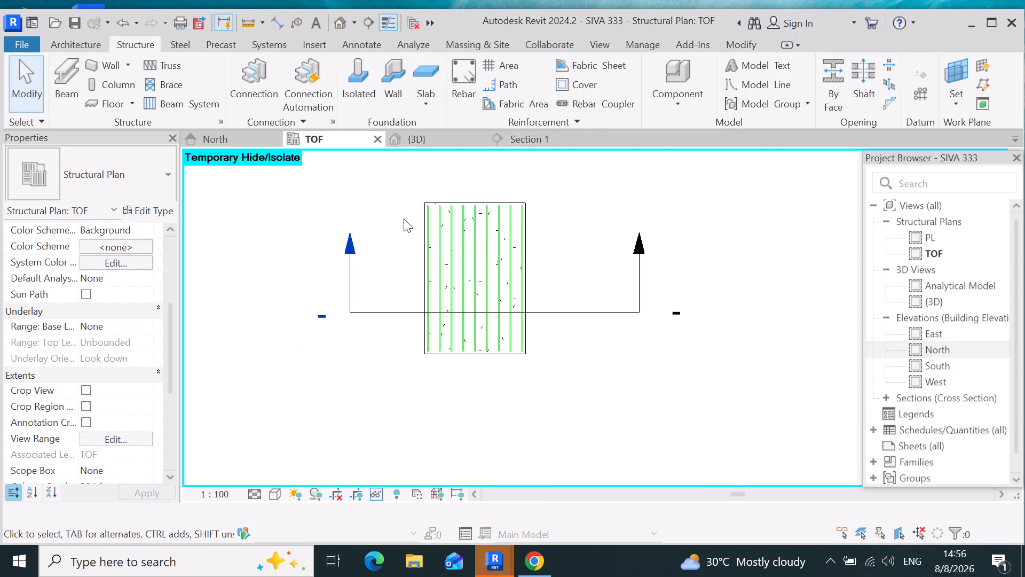
pyautogui.scroll(7, 457, 233)
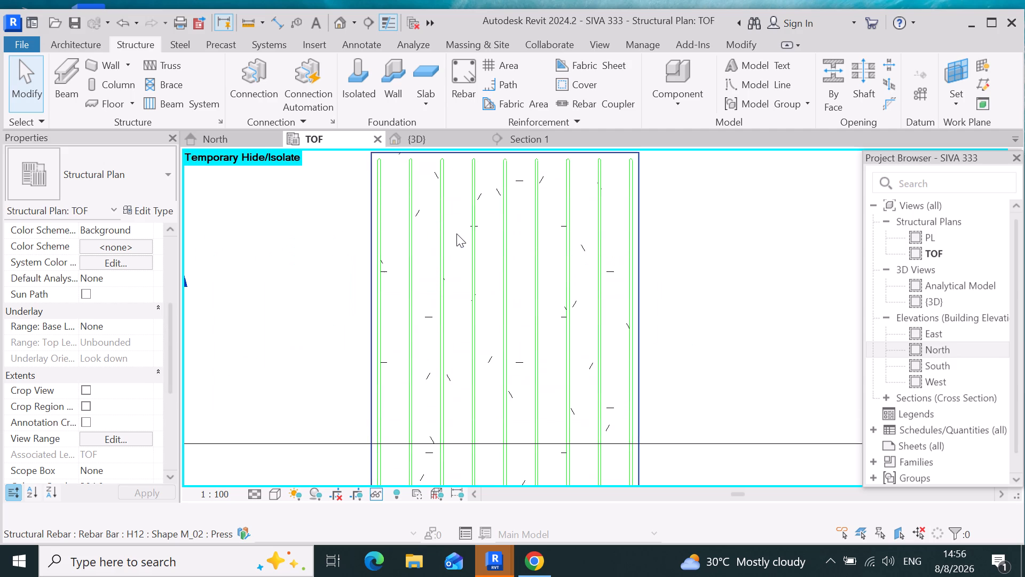
pyautogui.click(422, 295)
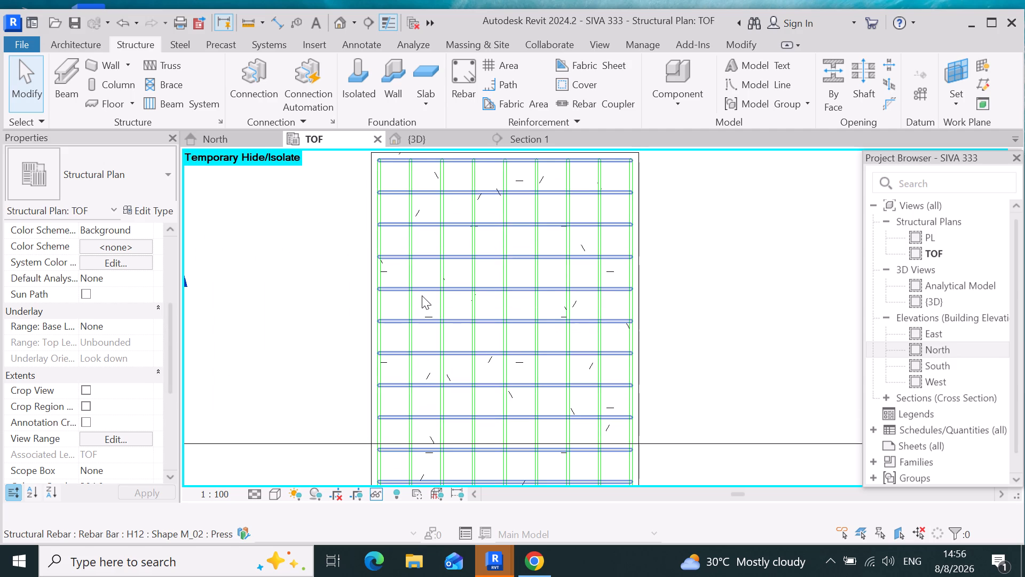
pyautogui.scroll(-7, 477, 283)
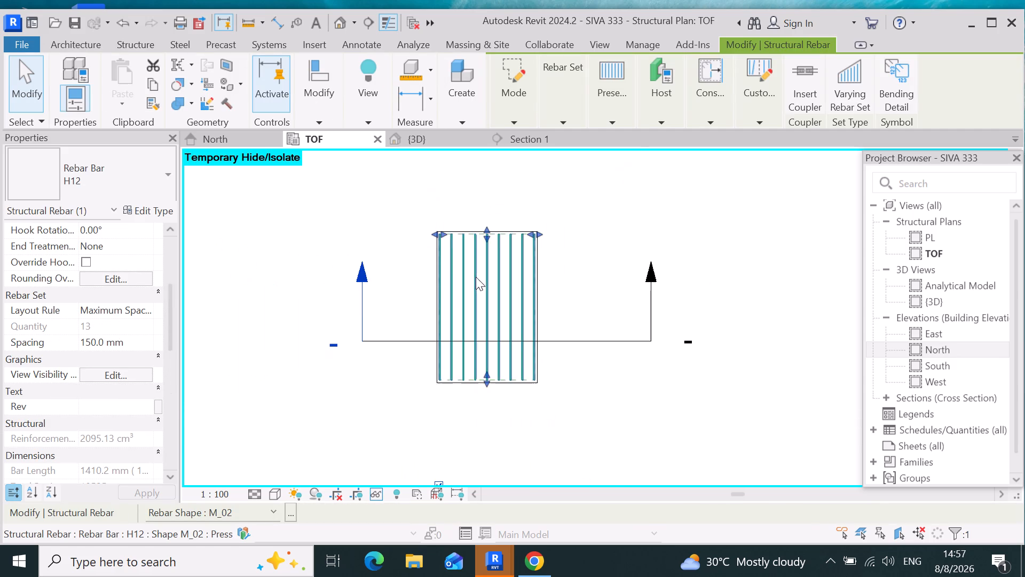
pyautogui.click(289, 331)
# Select the footings in the TOF plan, filter the selection to Structural Rebar only, and review the rebar's view visibility states.
pyautogui.scroll(-4, 419, 226)
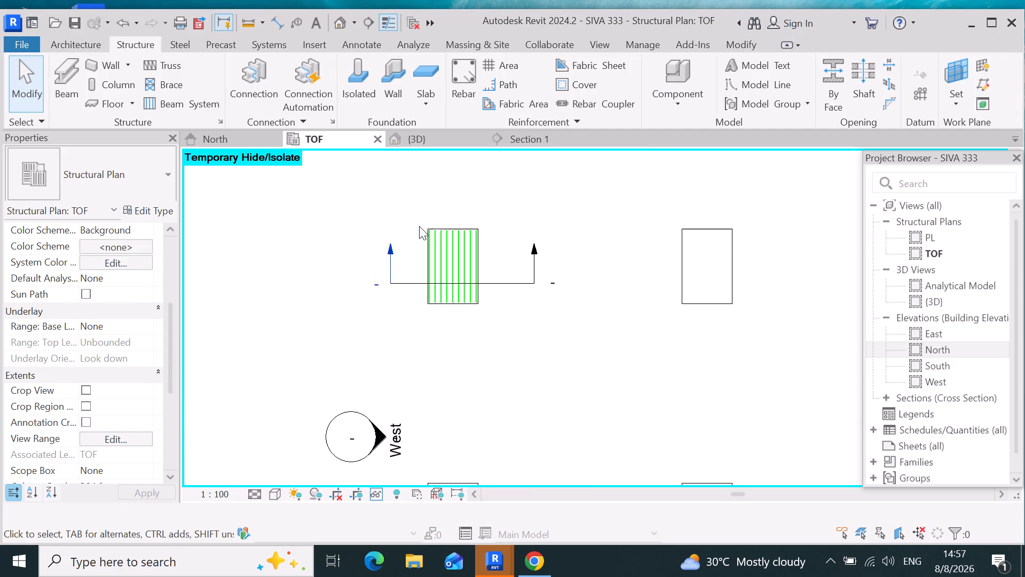
pyautogui.scroll(-13, 419, 226)
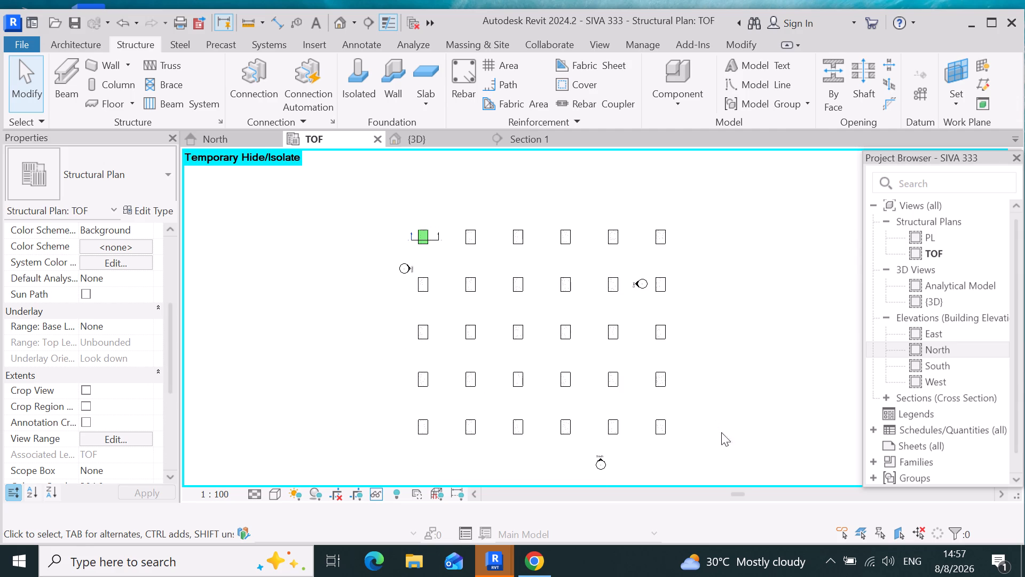
pyautogui.moveTo(732, 448); pyautogui.dragTo(292, 184)
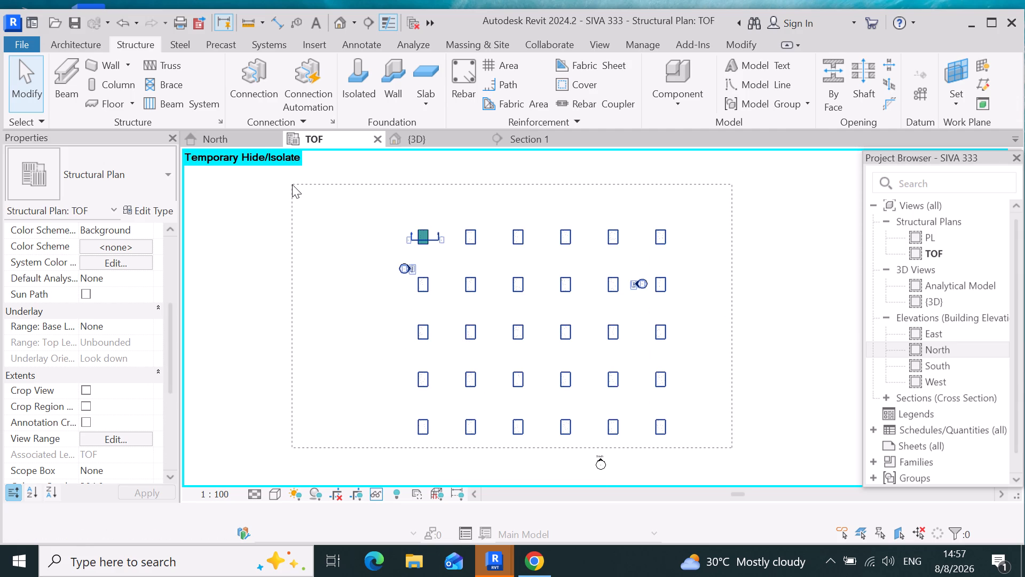
pyautogui.moveTo(292, 184); pyautogui.dragTo(293, 187)
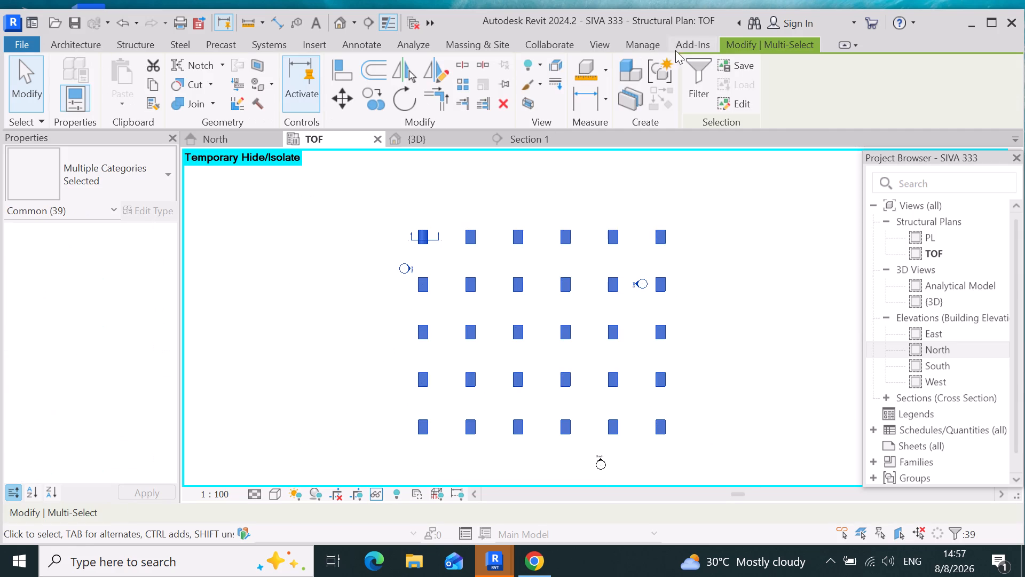
pyautogui.click(703, 80)
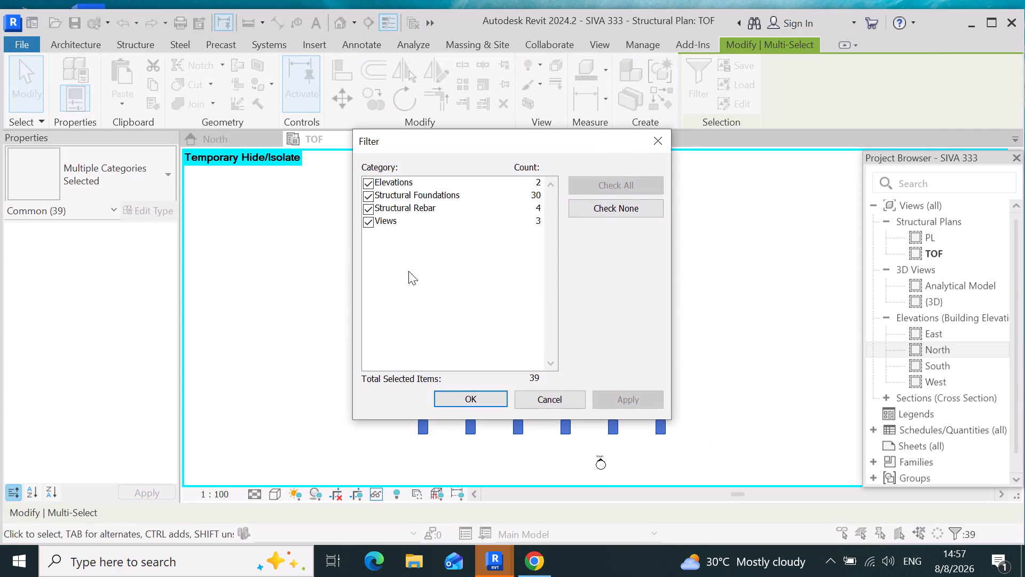
pyautogui.click(602, 208)
pyautogui.click(369, 206)
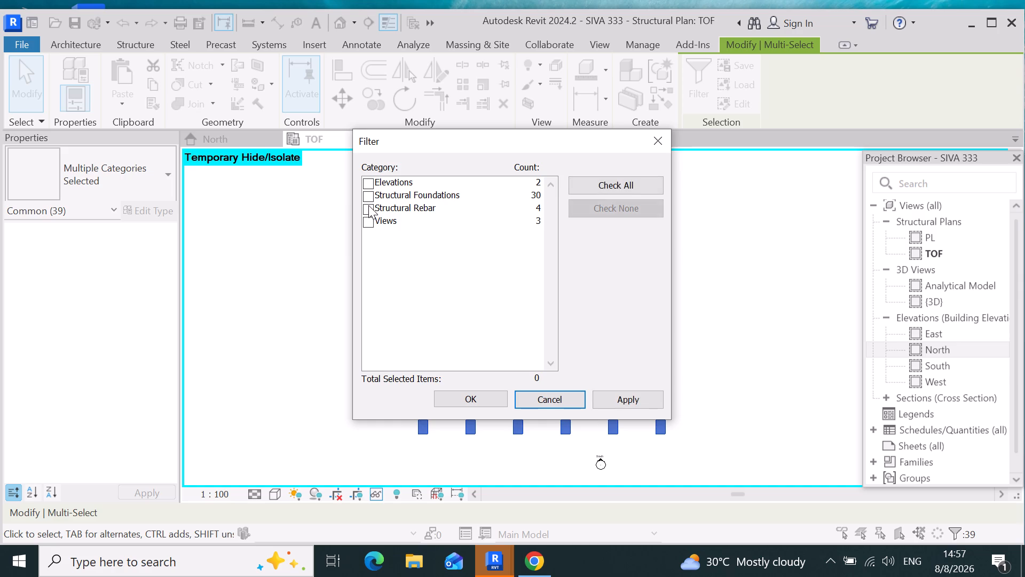
pyautogui.click(656, 401)
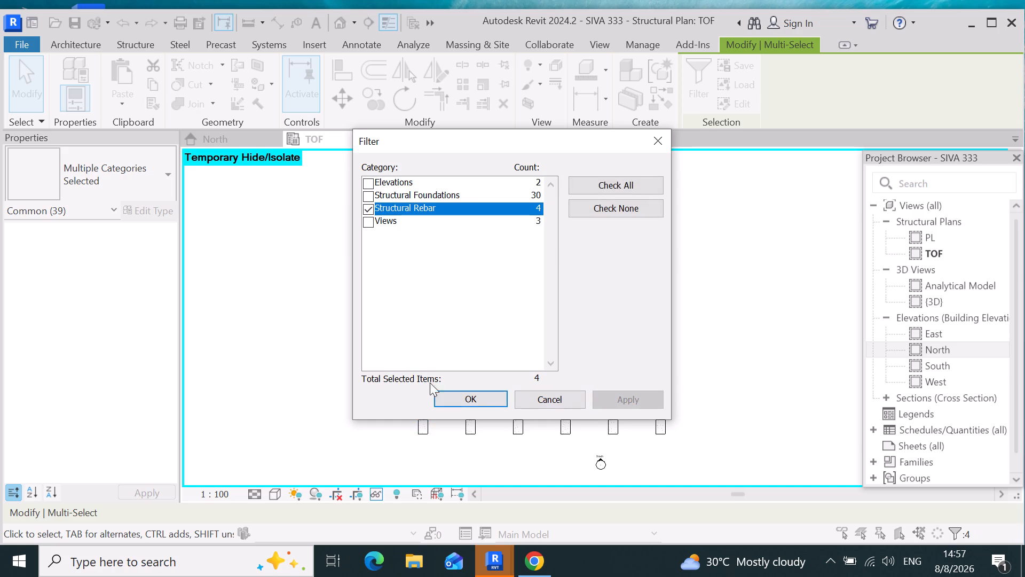
pyautogui.click(491, 395)
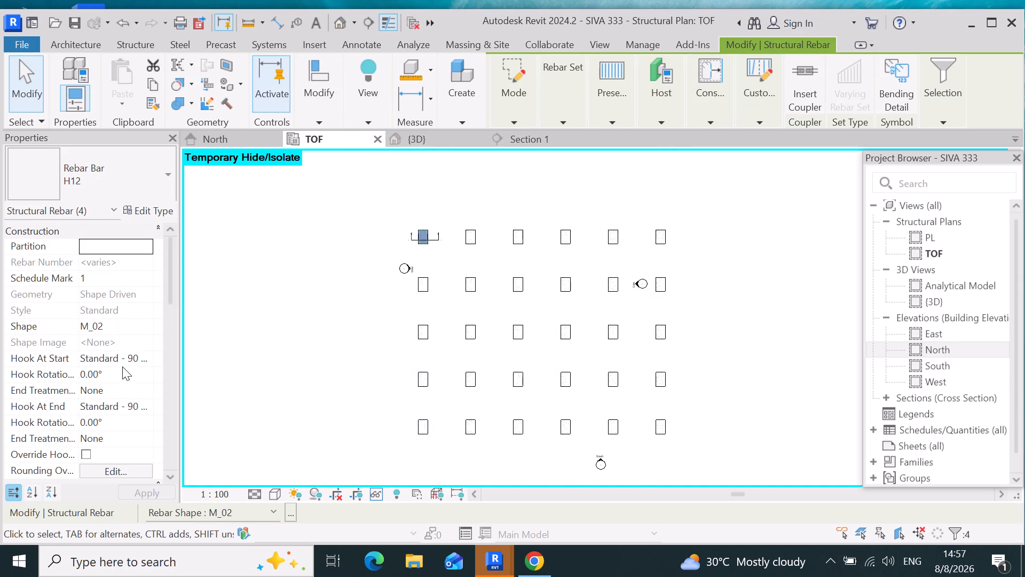
pyautogui.scroll(-5, 122, 372)
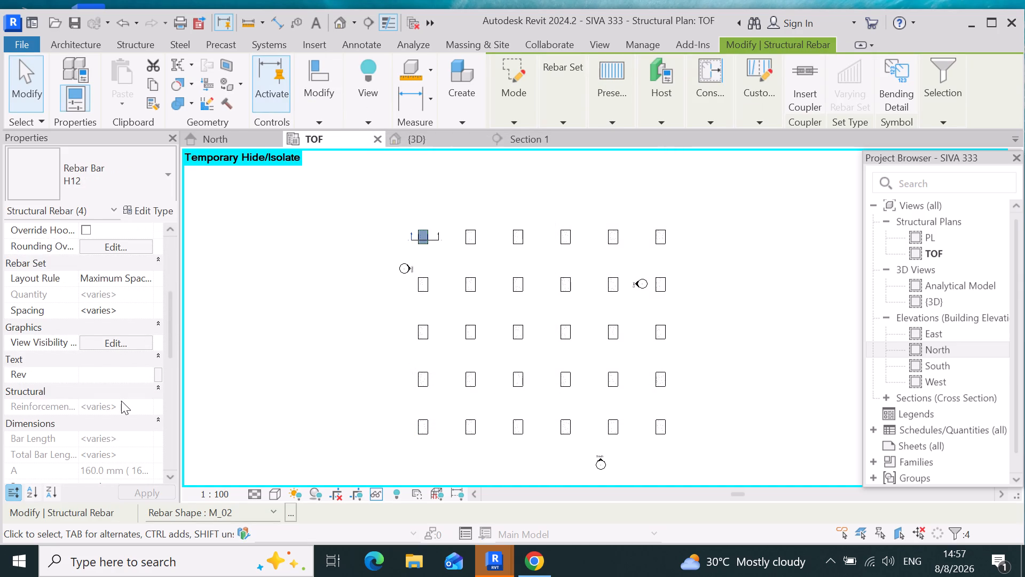
pyautogui.click(116, 344)
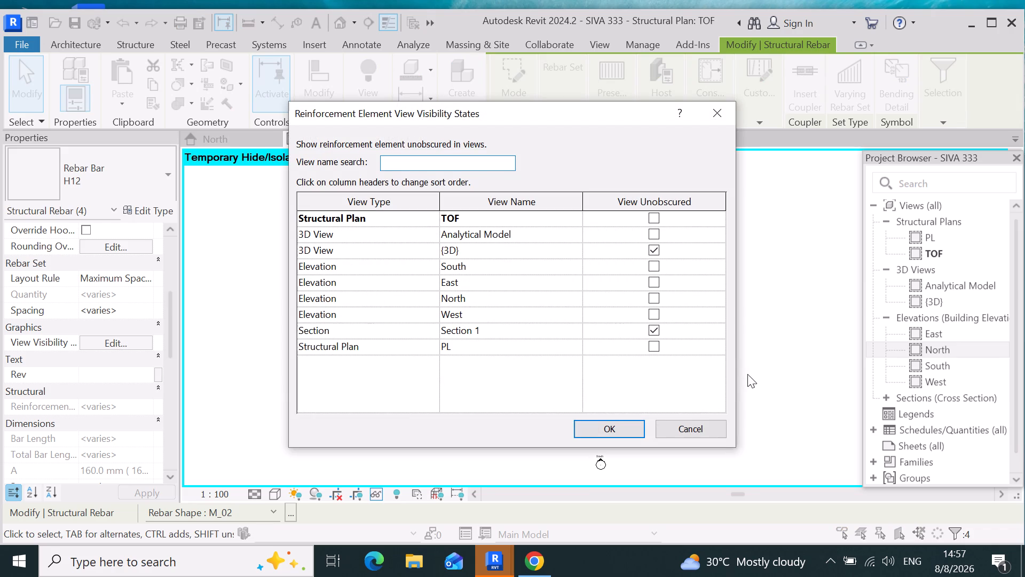
pyautogui.click(623, 430)
# Examine the rebar ends and their position relative to the footing's edges and cover in the TOF plan.
pyautogui.scroll(9, 430, 235)
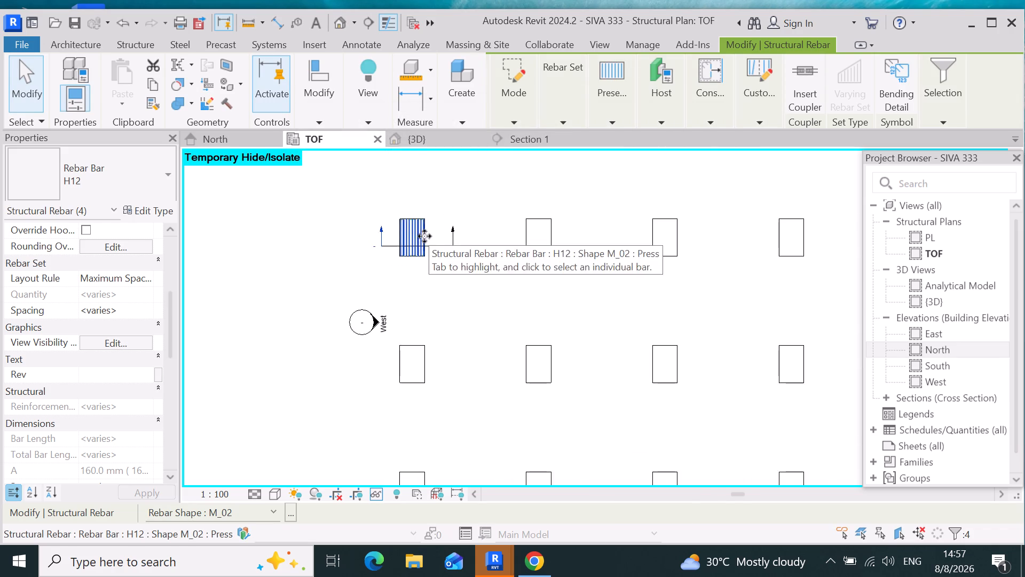
pyautogui.scroll(20, 424, 236)
pyautogui.scroll(2, 424, 236)
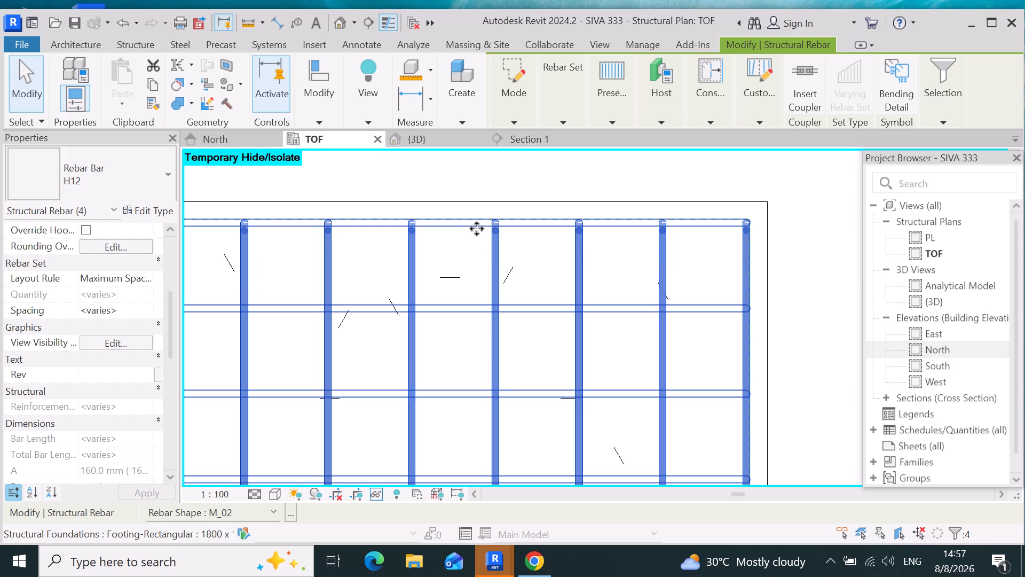
pyautogui.scroll(-13, 477, 228)
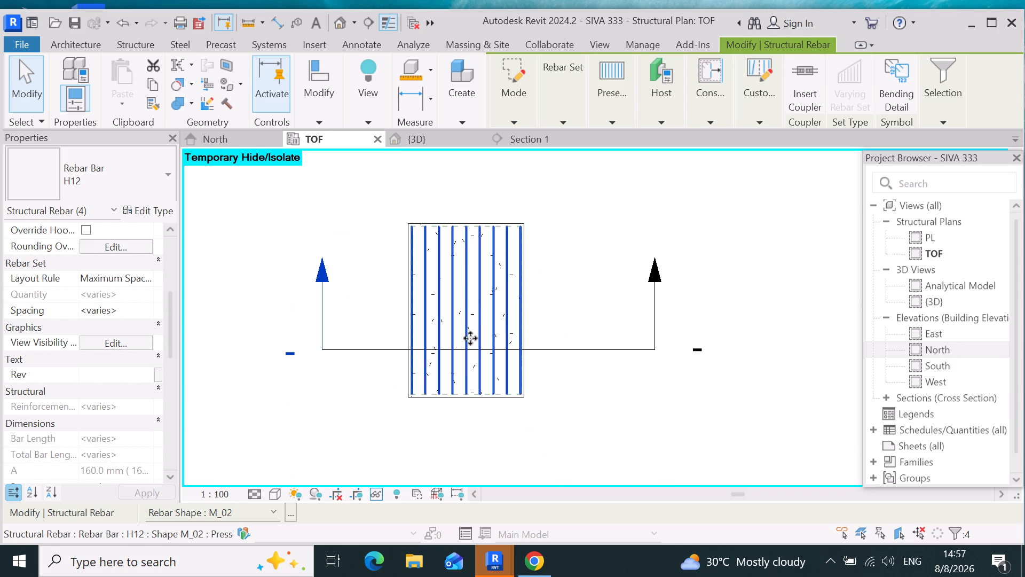
pyautogui.scroll(16, 469, 383)
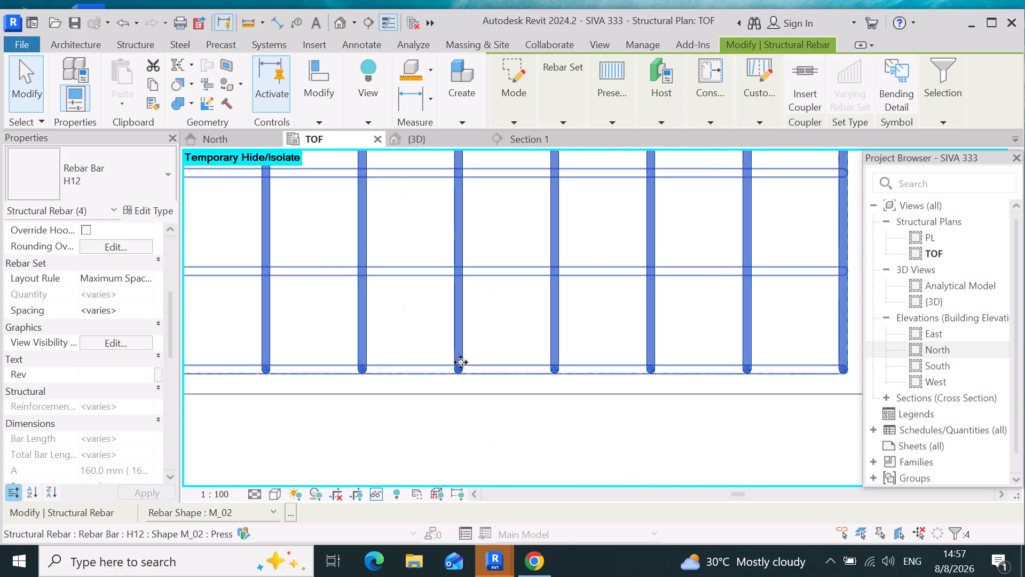
pyautogui.scroll(17, 461, 362)
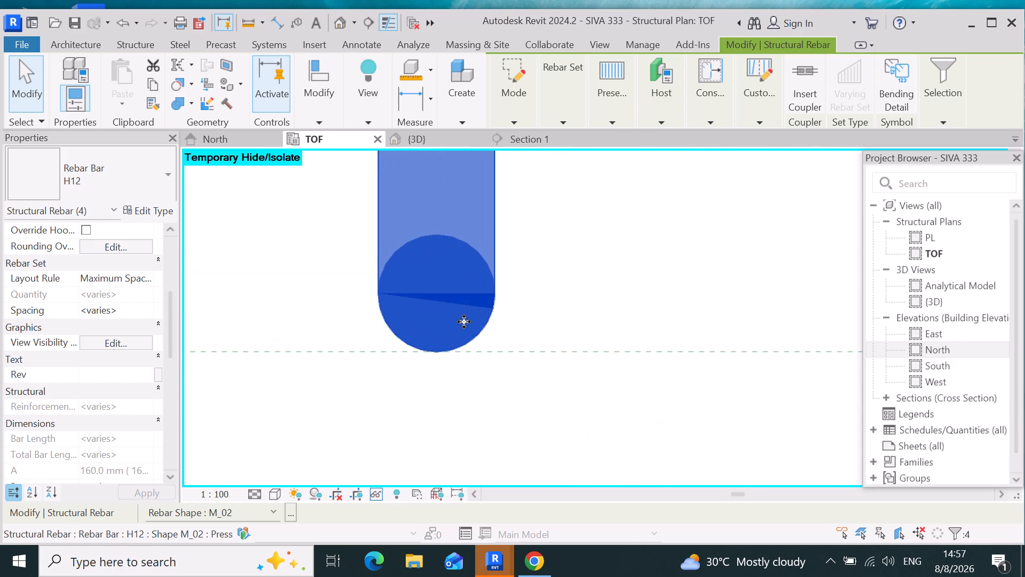
pyautogui.scroll(-12, 463, 345)
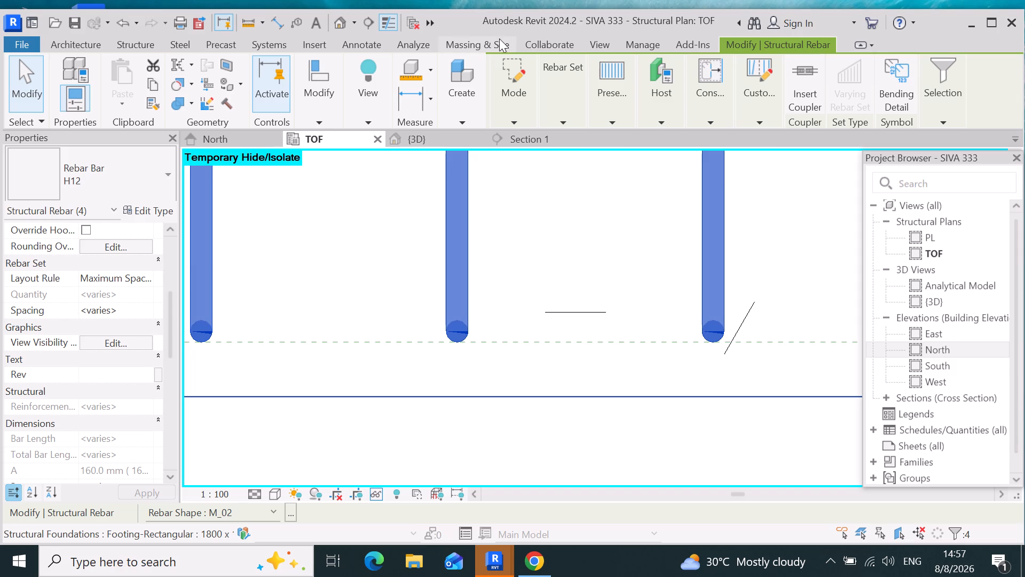
# Select the footing's bottom crosswise rebar set in Section 1 and review its view visibility states.
pyautogui.click(538, 134)
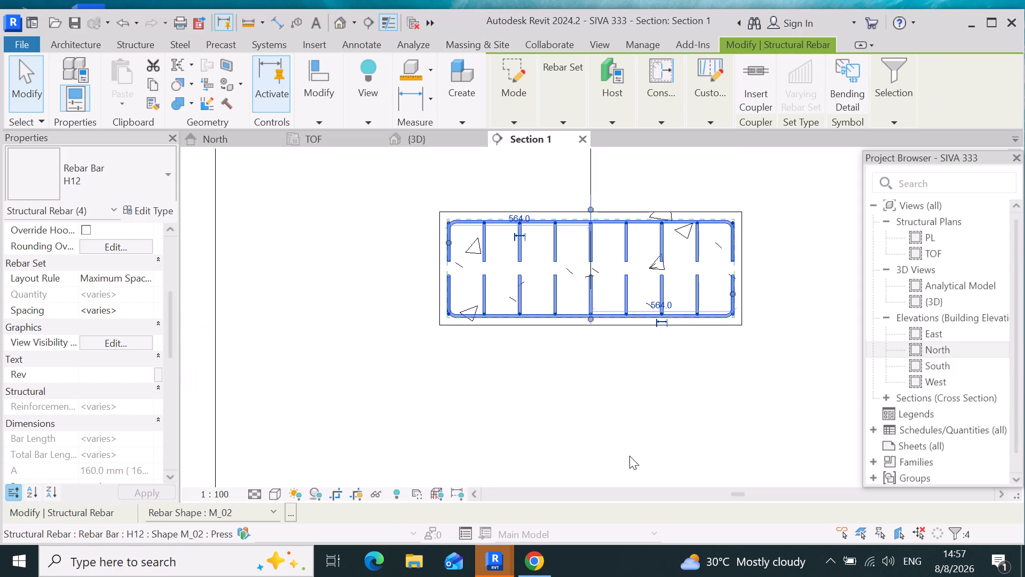
pyautogui.scroll(4, 613, 340)
pyautogui.click(610, 408)
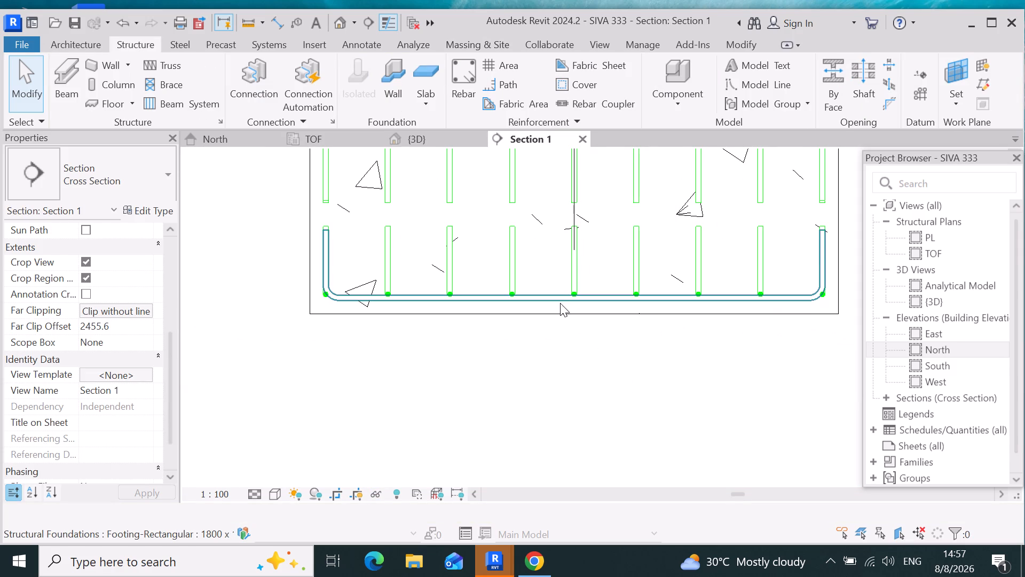
pyautogui.click(559, 302)
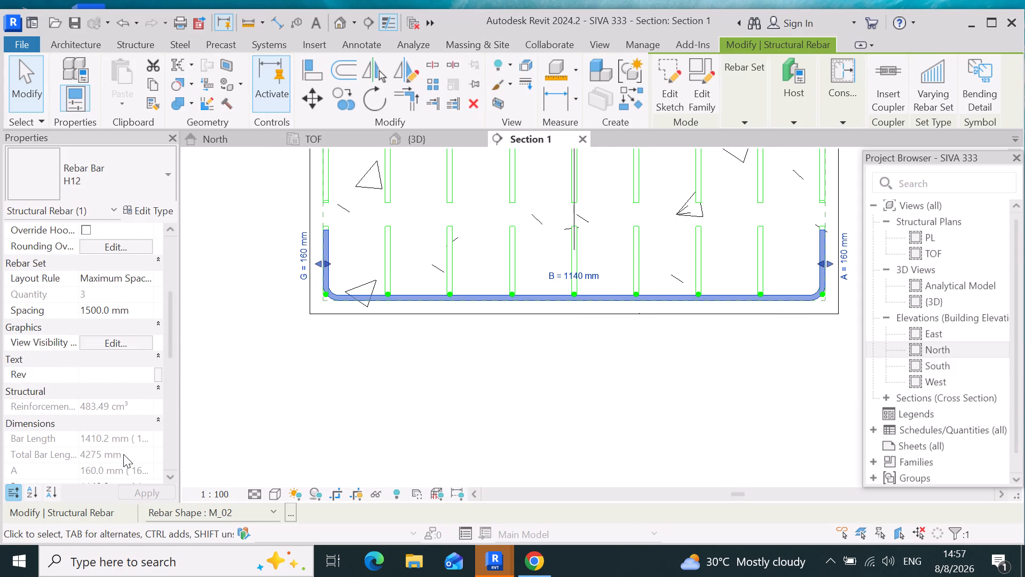
pyautogui.click(118, 339)
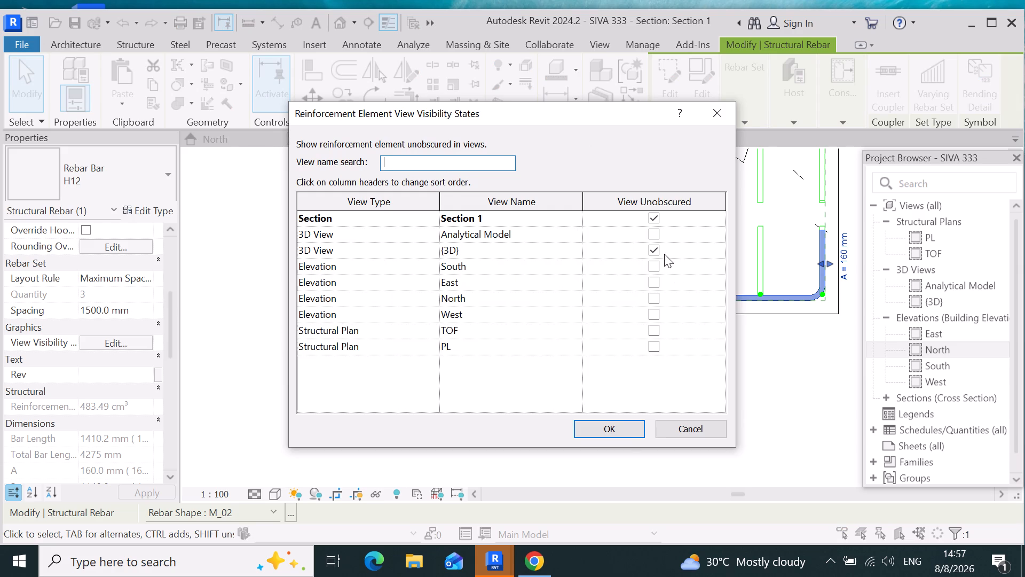
pyautogui.click(622, 433)
# Select the footing's top crosswise rebar set in Section 1 and review its view visibility states.
pyautogui.scroll(-4, 526, 352)
pyautogui.scroll(10, 562, 215)
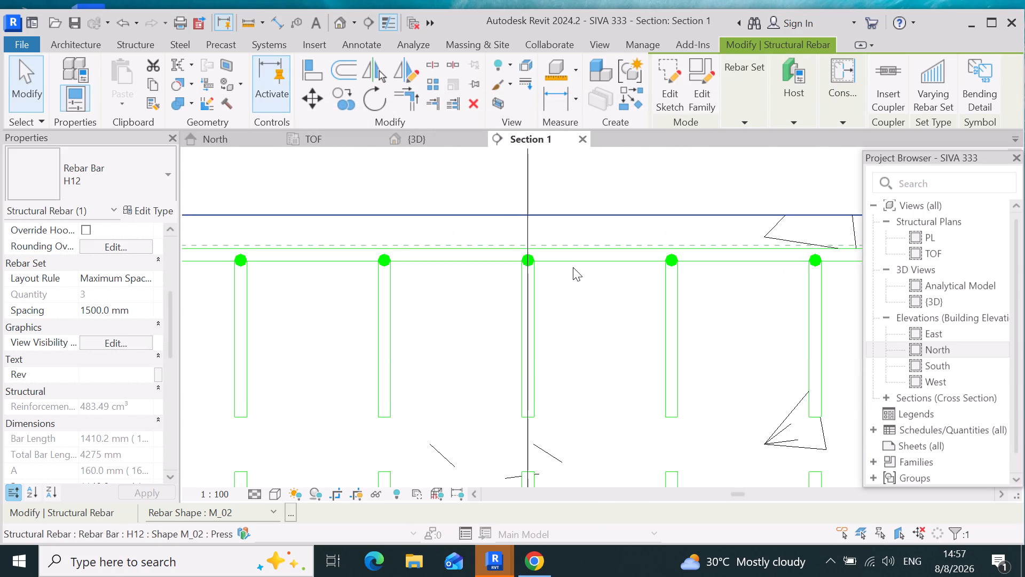
pyautogui.click(573, 262)
pyautogui.scroll(-8, 733, 255)
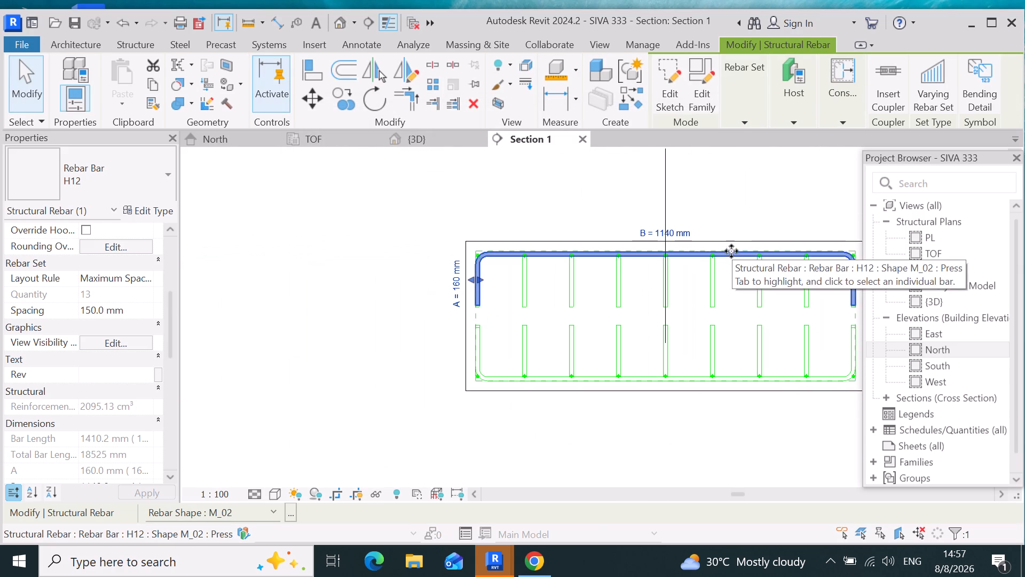
pyautogui.click(125, 347)
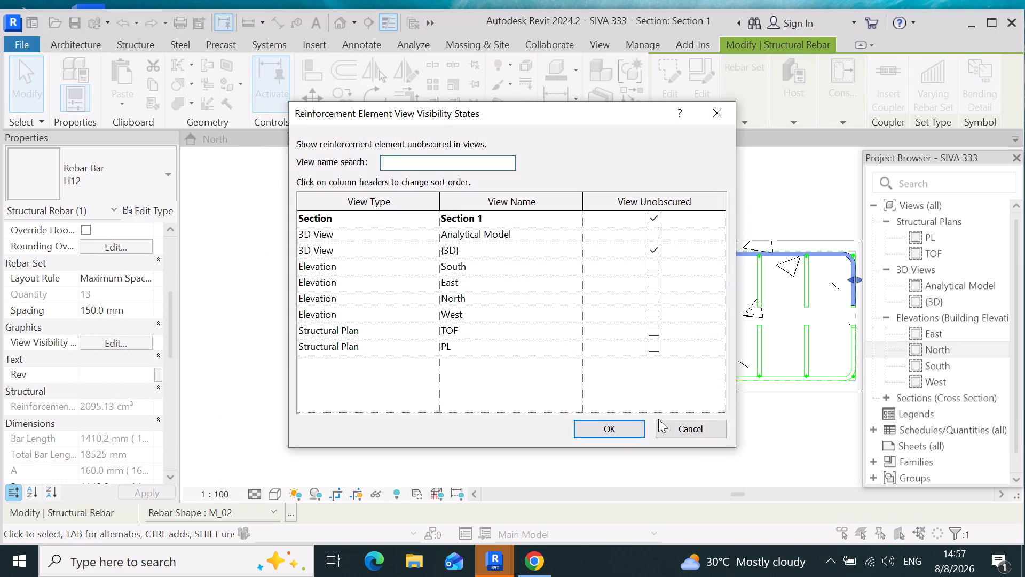
pyautogui.click(630, 434)
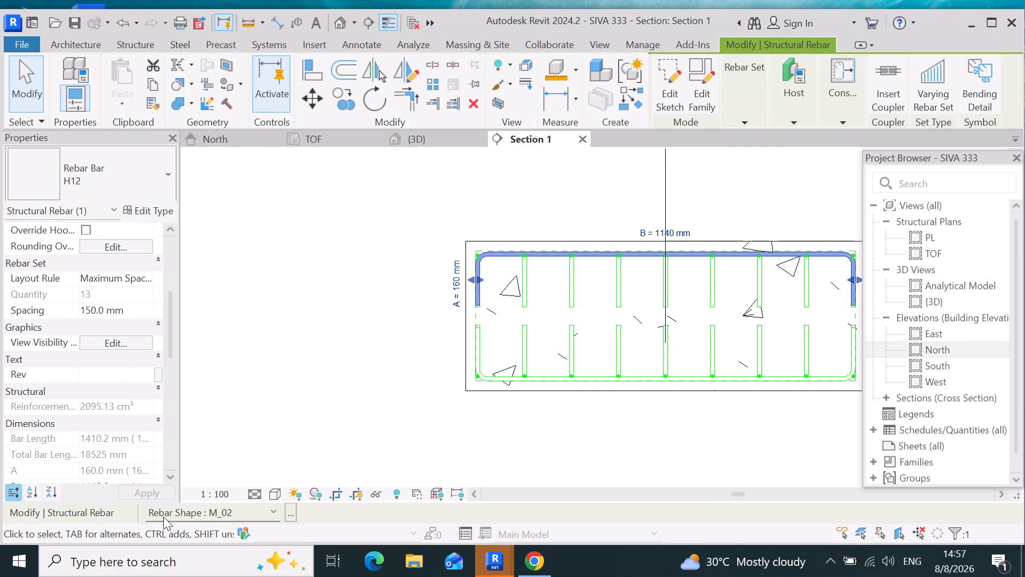
# Set Section 1 to Fine detail level and the Wireframe visual style.
pyautogui.click(255, 496)
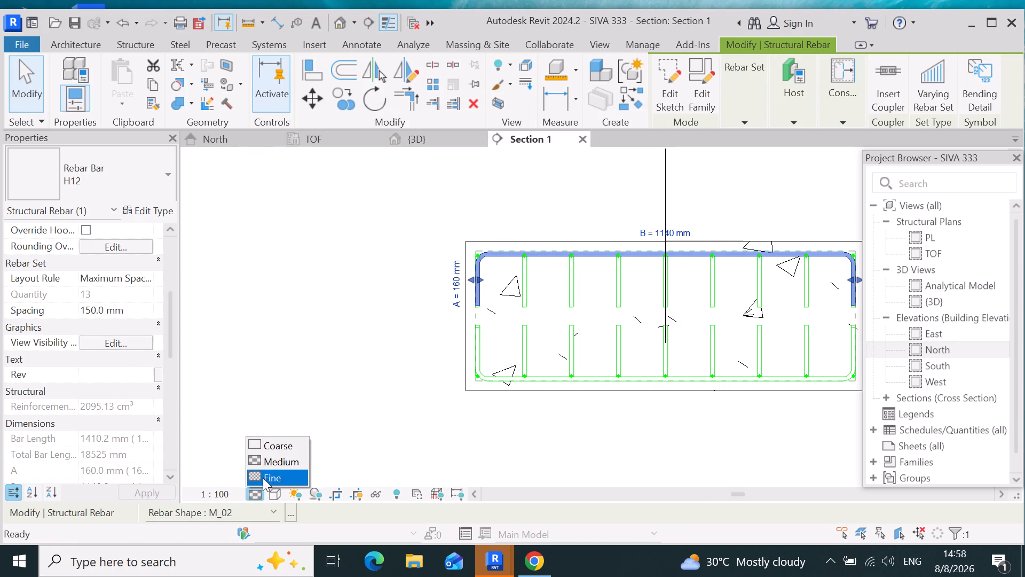
pyautogui.click(263, 478)
pyautogui.click(265, 495)
pyautogui.click(272, 490)
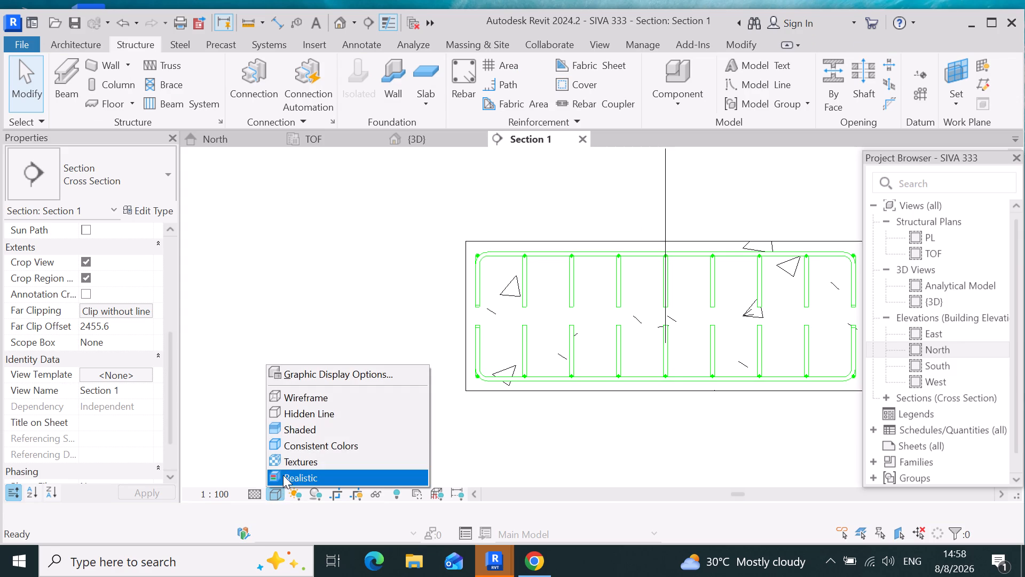
pyautogui.click(307, 397)
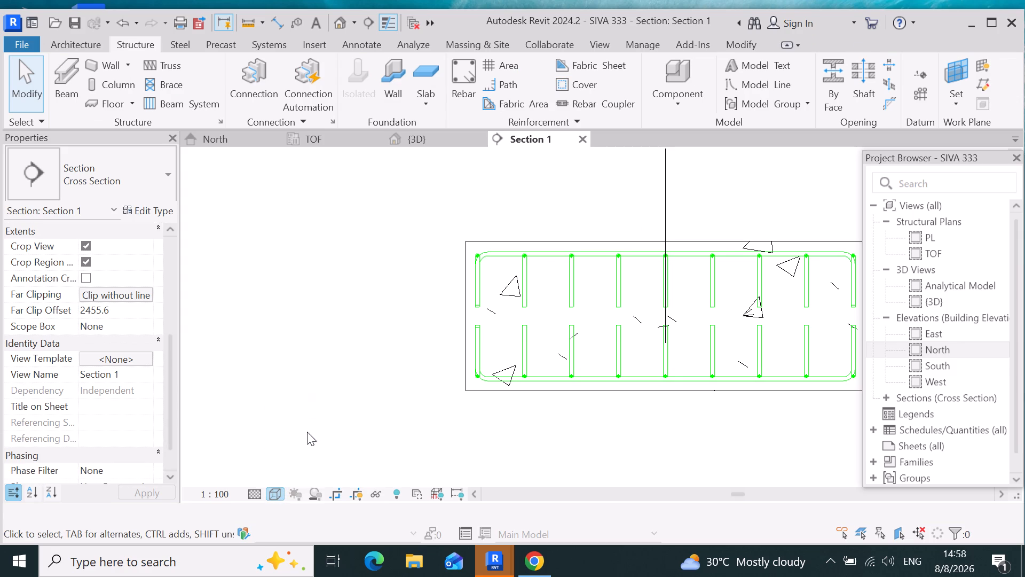
pyautogui.scroll(-5, 306, 408)
pyautogui.scroll(4, 397, 447)
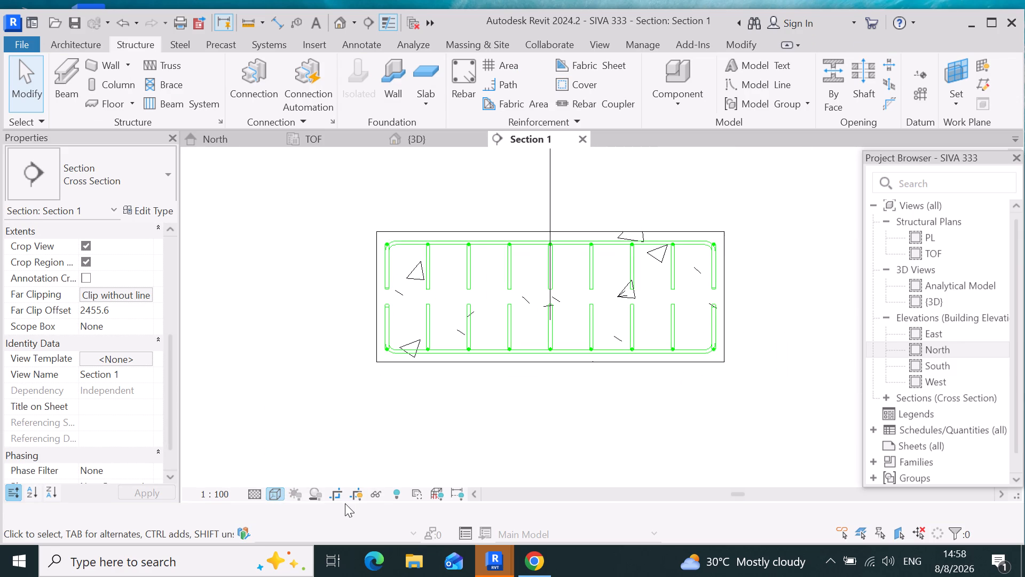
# Set the {3D} view to the Realistic visual style and show the whole footing grid.
pyautogui.click(433, 134)
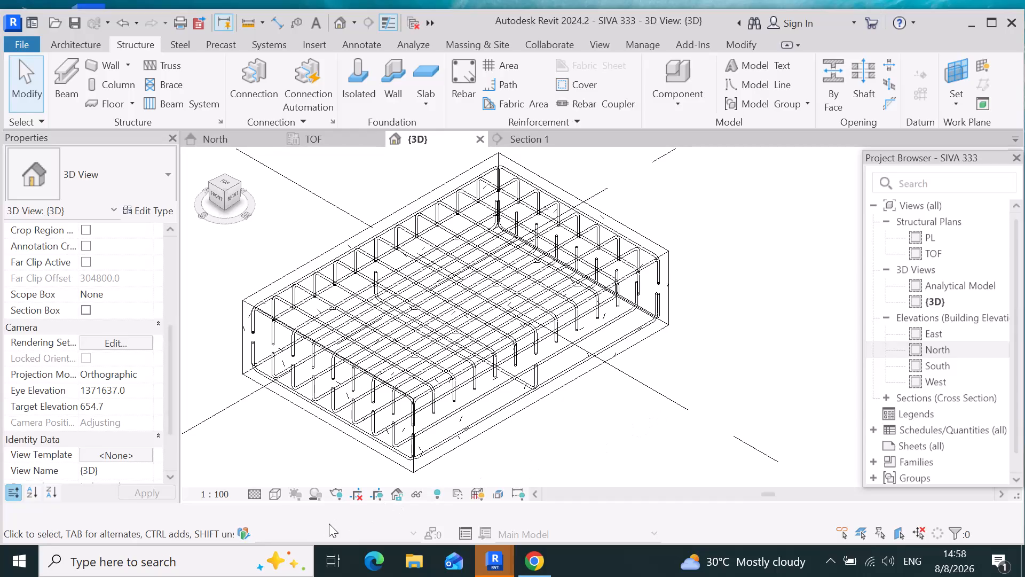
pyautogui.click(274, 489)
pyautogui.click(286, 480)
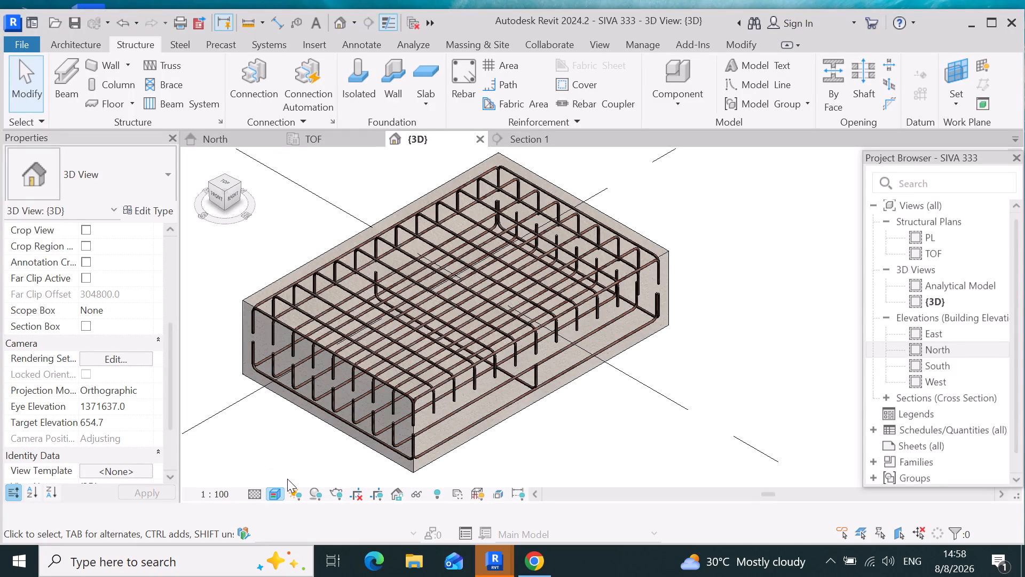
pyautogui.scroll(-4, 660, 259)
pyautogui.scroll(-5, 343, 262)
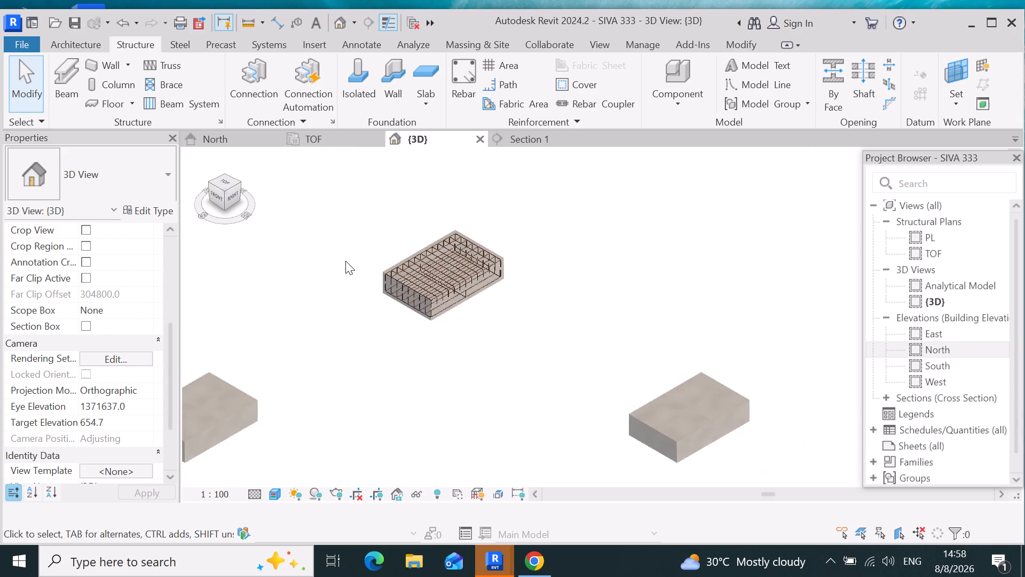
pyautogui.scroll(-14, 494, 253)
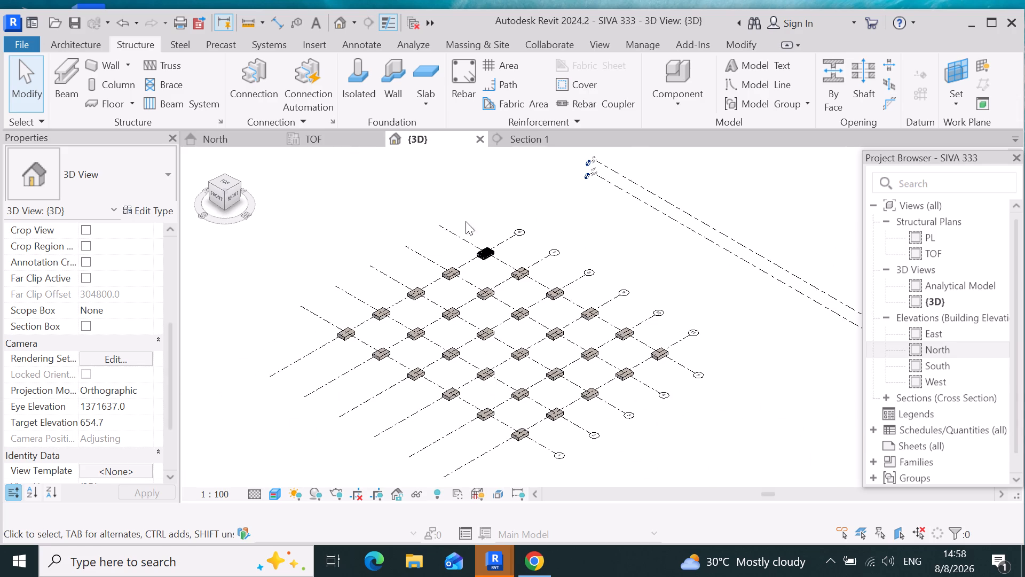
# Reset the temporary hide/isolate in the TOF plan.
pyautogui.click(316, 136)
pyautogui.scroll(-2, 622, 381)
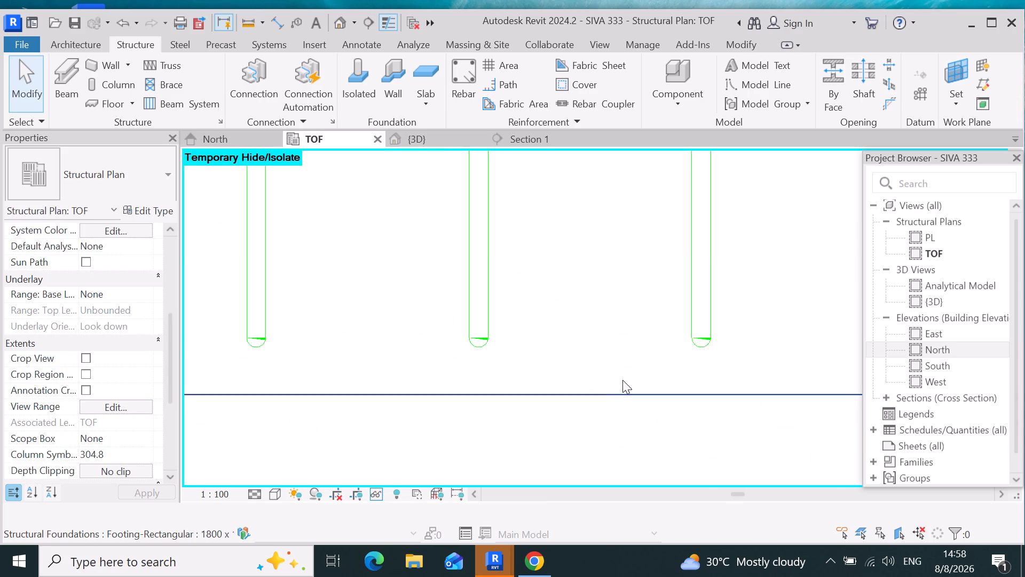
pyautogui.scroll(-18, 622, 380)
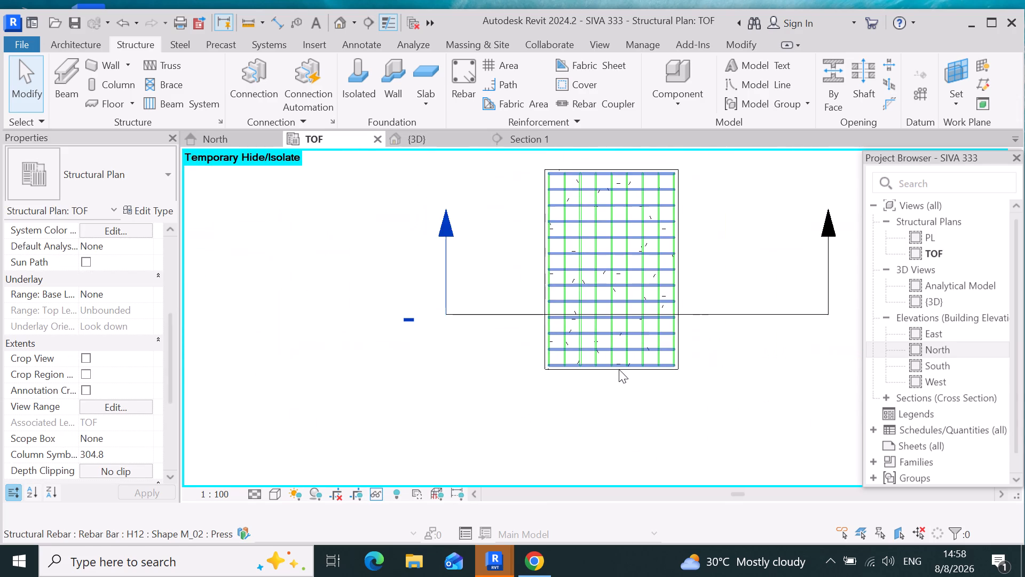
pyautogui.scroll(-5, 618, 369)
pyautogui.scroll(-4, 574, 366)
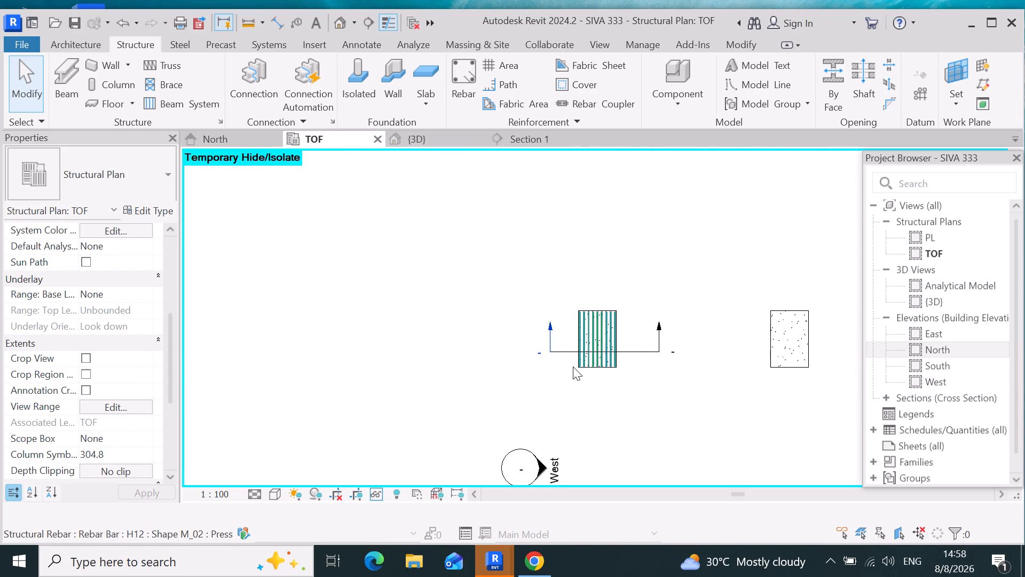
pyautogui.scroll(-8, 570, 315)
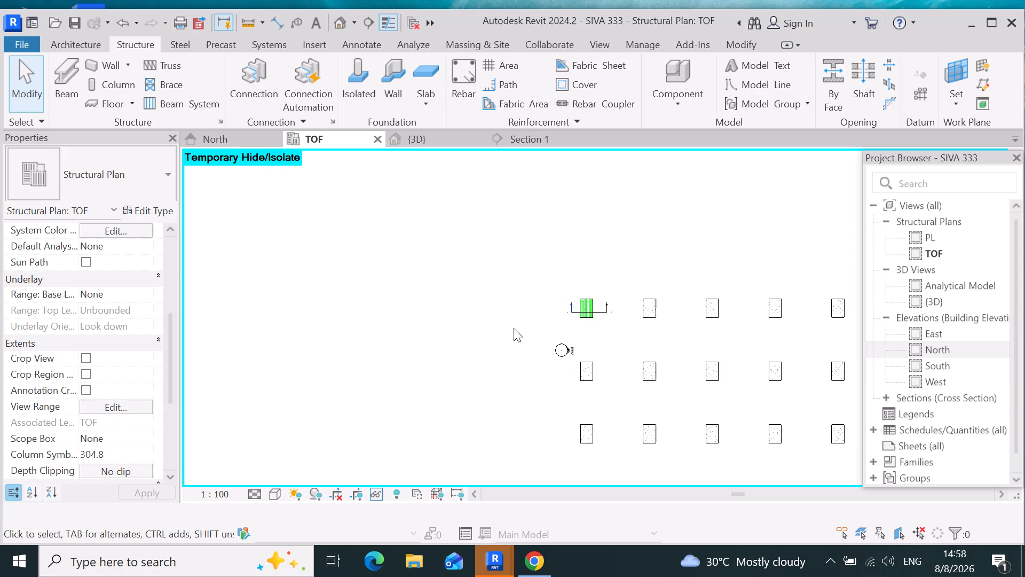
pyautogui.press('h')
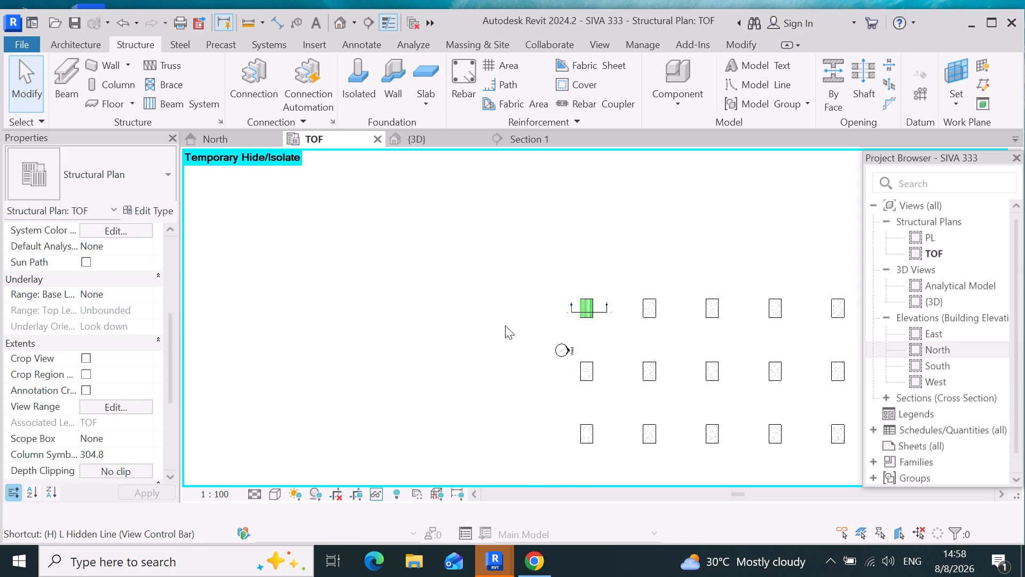
pyautogui.press('r')
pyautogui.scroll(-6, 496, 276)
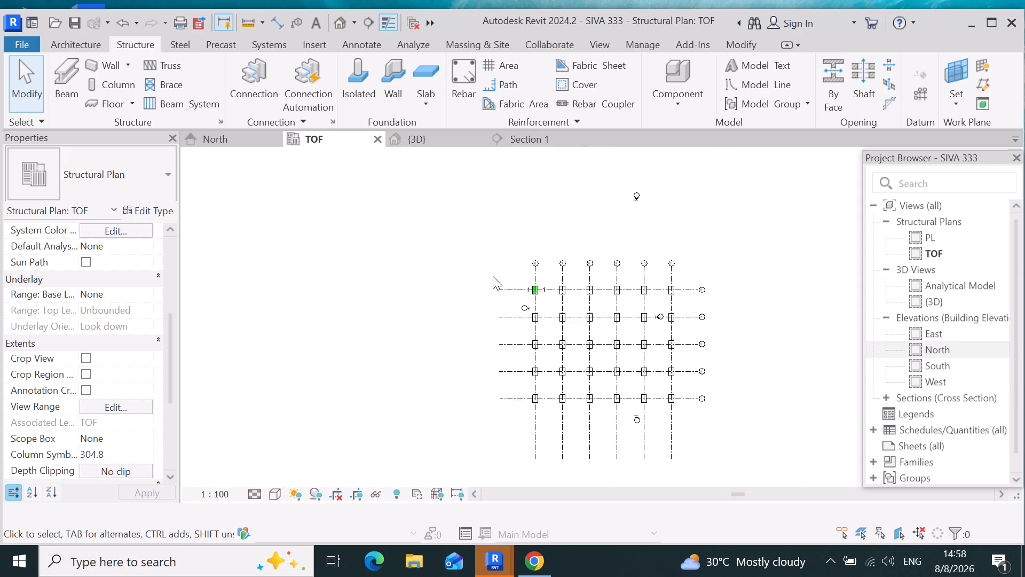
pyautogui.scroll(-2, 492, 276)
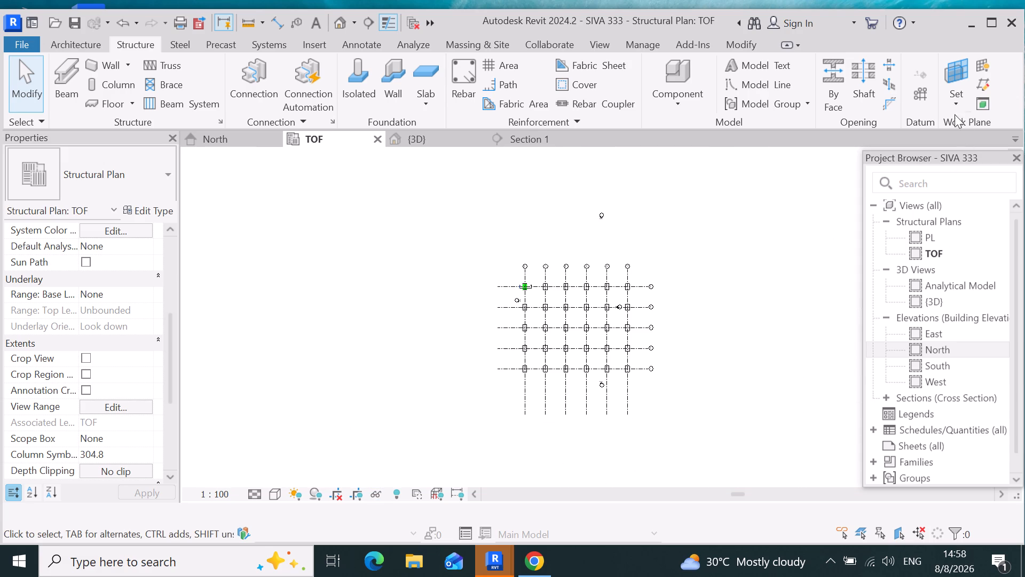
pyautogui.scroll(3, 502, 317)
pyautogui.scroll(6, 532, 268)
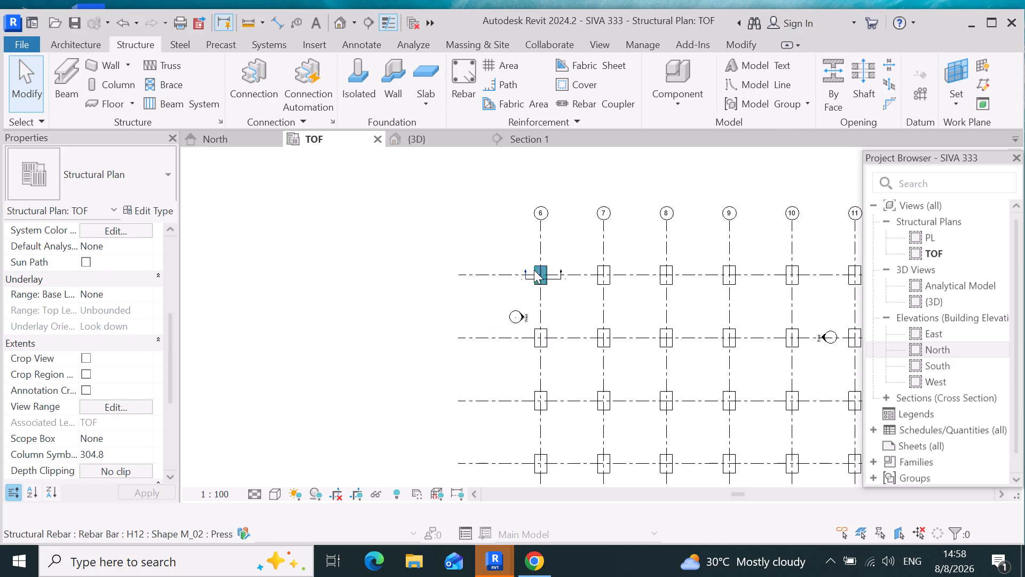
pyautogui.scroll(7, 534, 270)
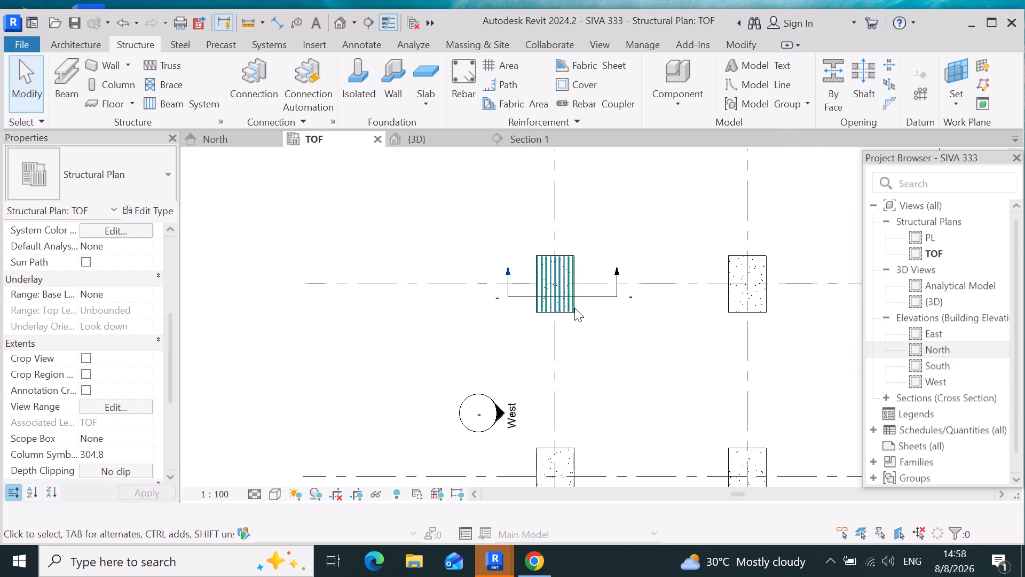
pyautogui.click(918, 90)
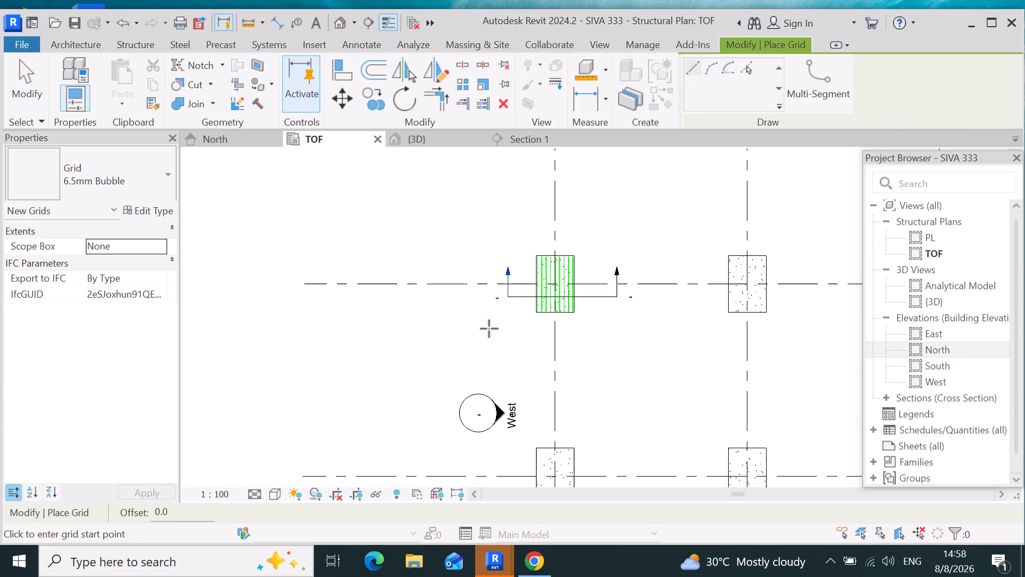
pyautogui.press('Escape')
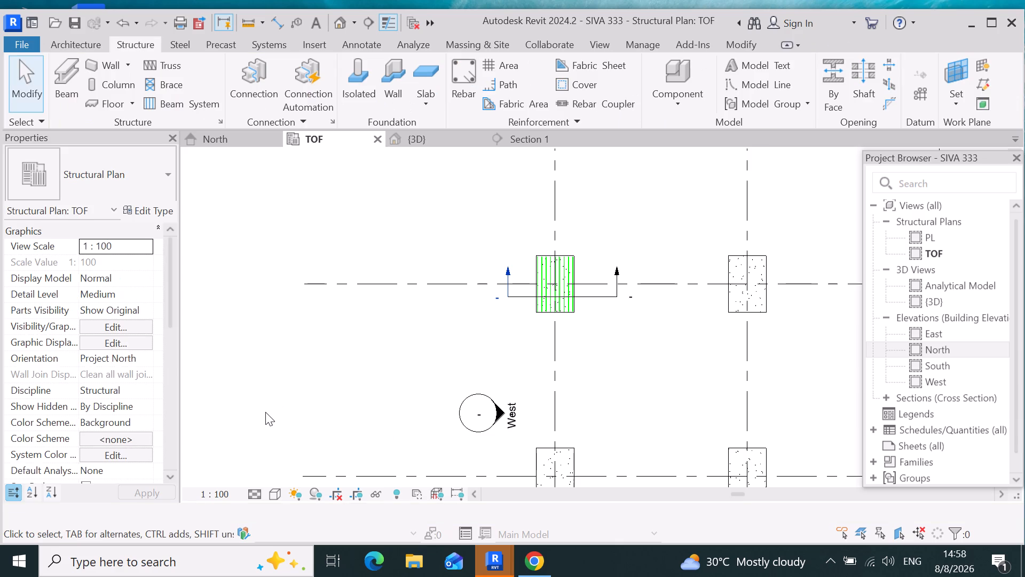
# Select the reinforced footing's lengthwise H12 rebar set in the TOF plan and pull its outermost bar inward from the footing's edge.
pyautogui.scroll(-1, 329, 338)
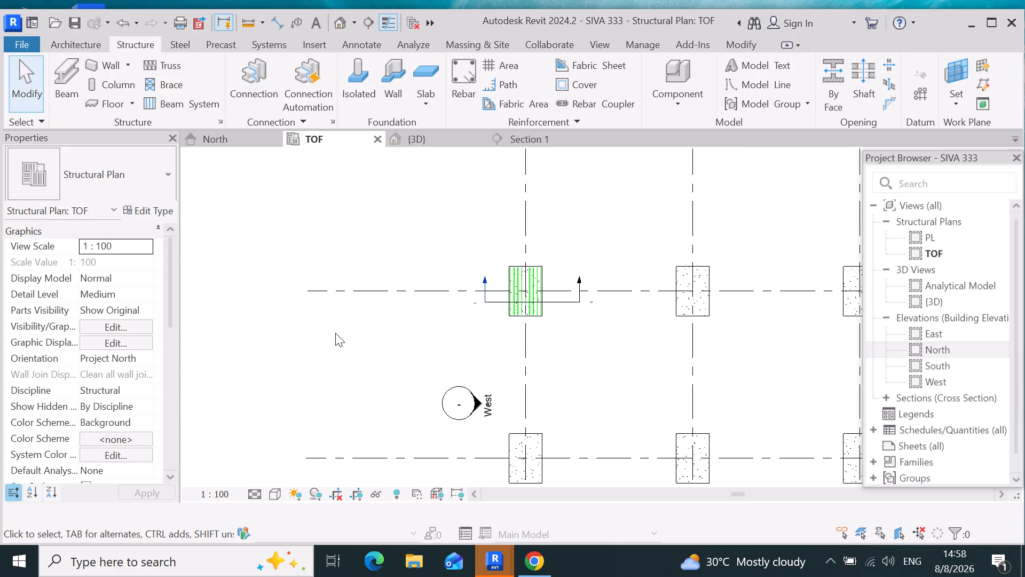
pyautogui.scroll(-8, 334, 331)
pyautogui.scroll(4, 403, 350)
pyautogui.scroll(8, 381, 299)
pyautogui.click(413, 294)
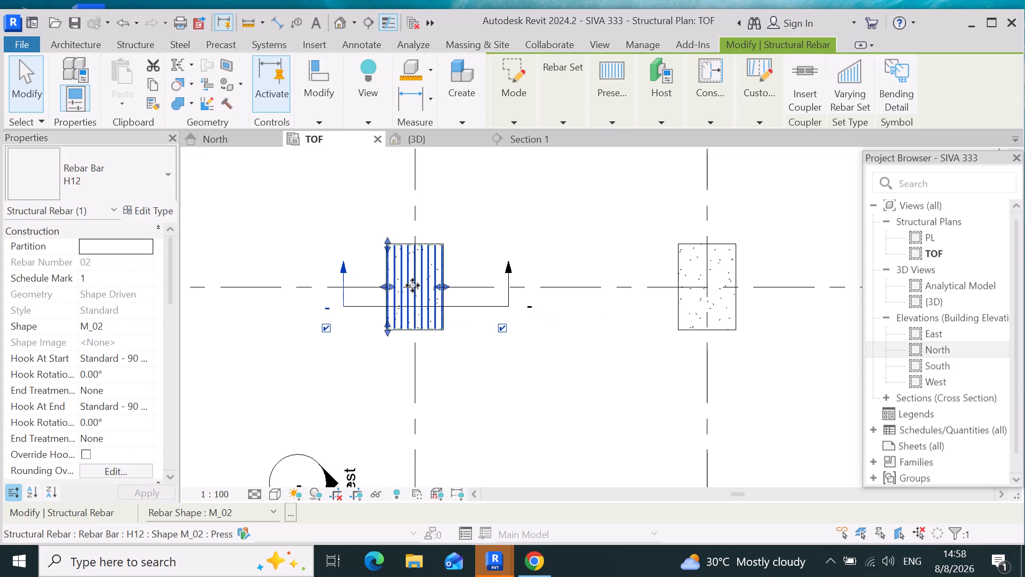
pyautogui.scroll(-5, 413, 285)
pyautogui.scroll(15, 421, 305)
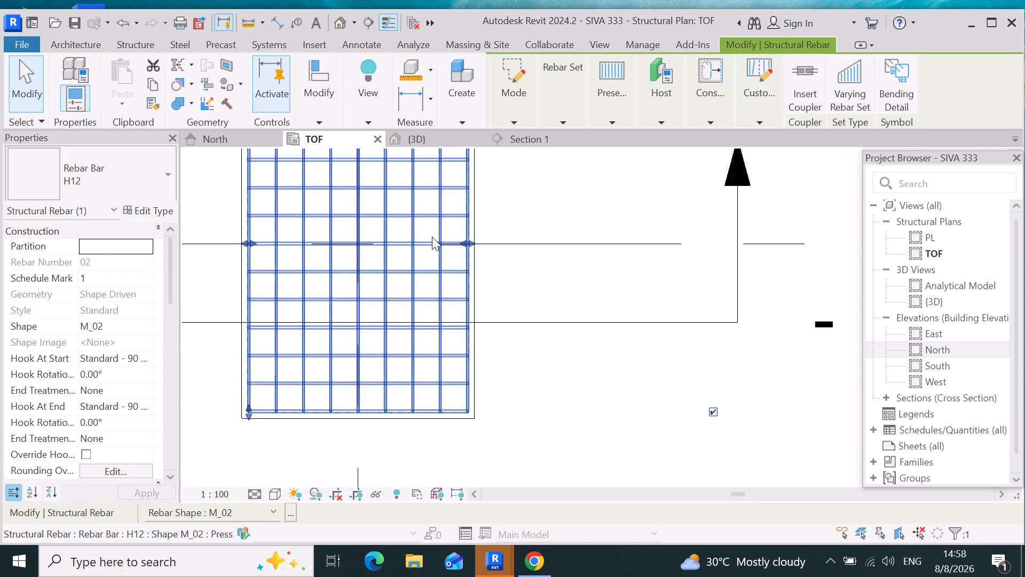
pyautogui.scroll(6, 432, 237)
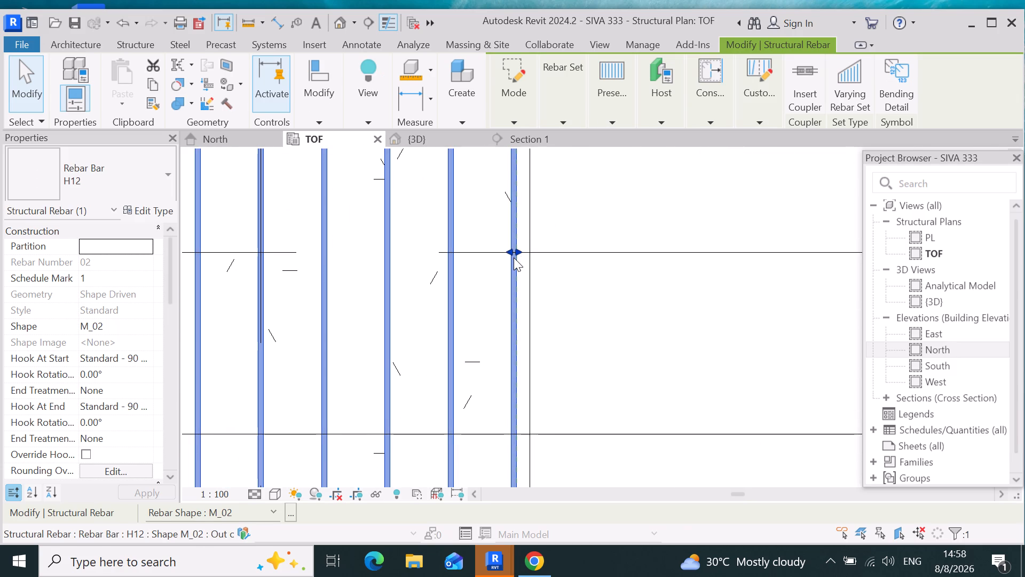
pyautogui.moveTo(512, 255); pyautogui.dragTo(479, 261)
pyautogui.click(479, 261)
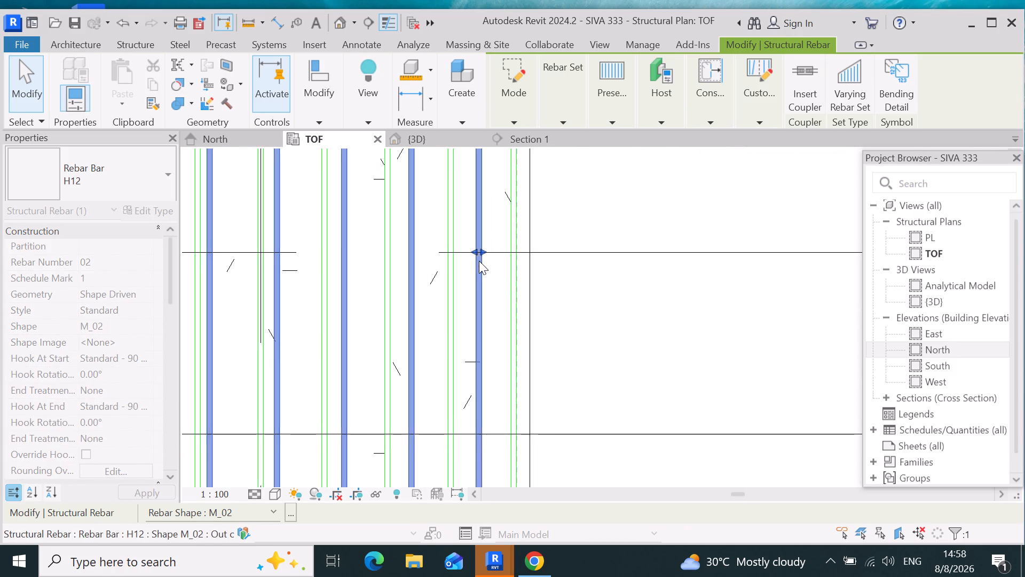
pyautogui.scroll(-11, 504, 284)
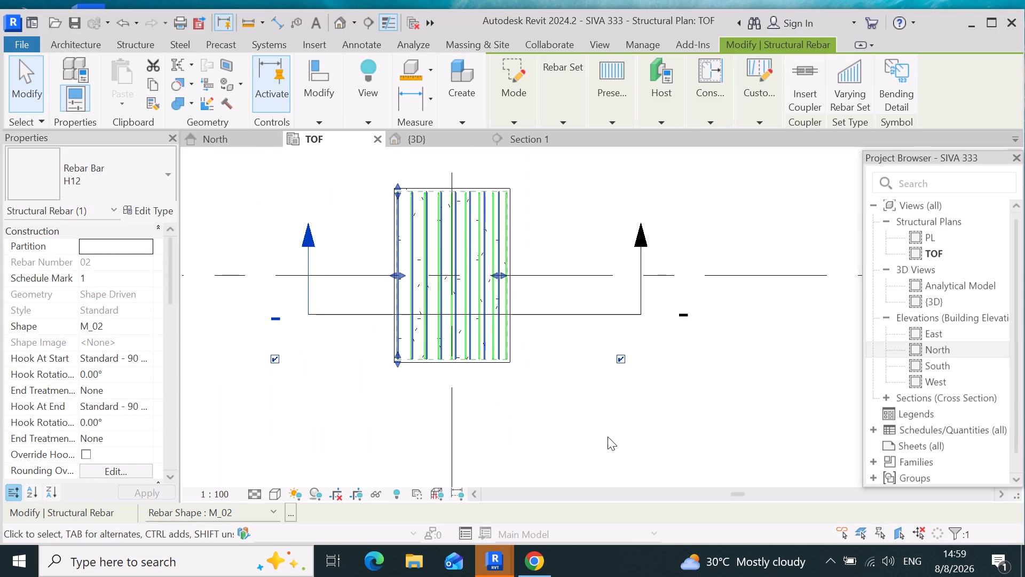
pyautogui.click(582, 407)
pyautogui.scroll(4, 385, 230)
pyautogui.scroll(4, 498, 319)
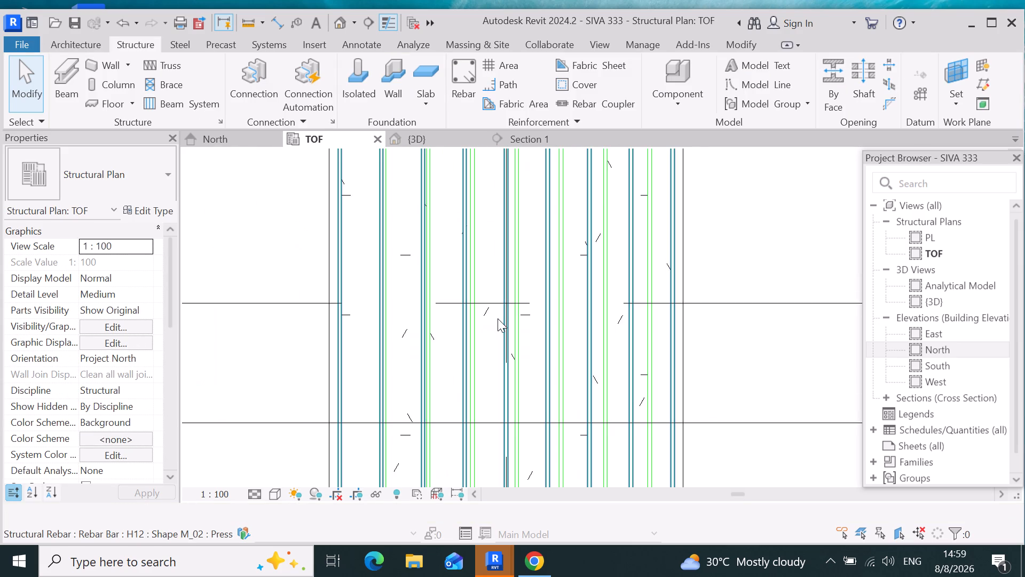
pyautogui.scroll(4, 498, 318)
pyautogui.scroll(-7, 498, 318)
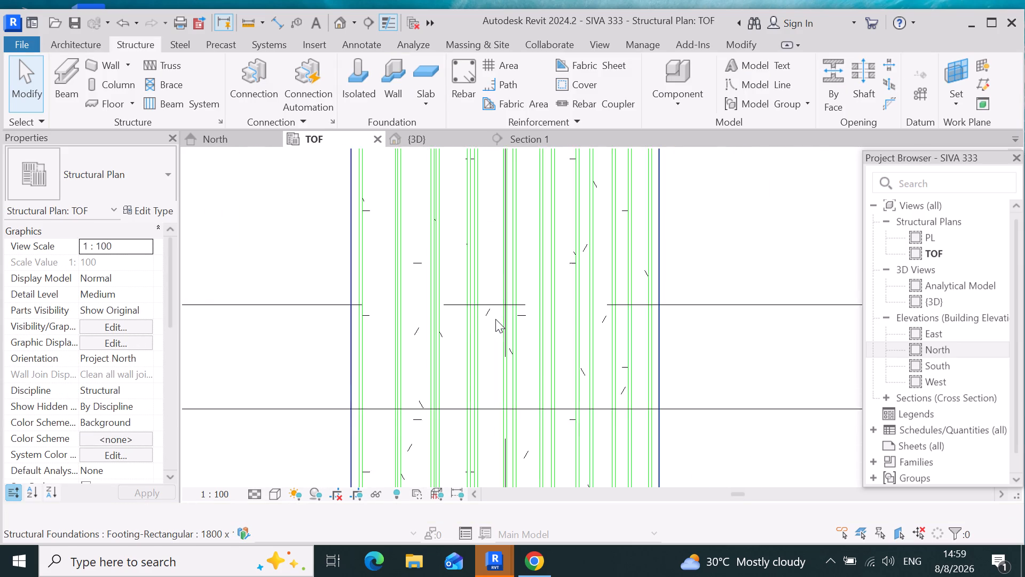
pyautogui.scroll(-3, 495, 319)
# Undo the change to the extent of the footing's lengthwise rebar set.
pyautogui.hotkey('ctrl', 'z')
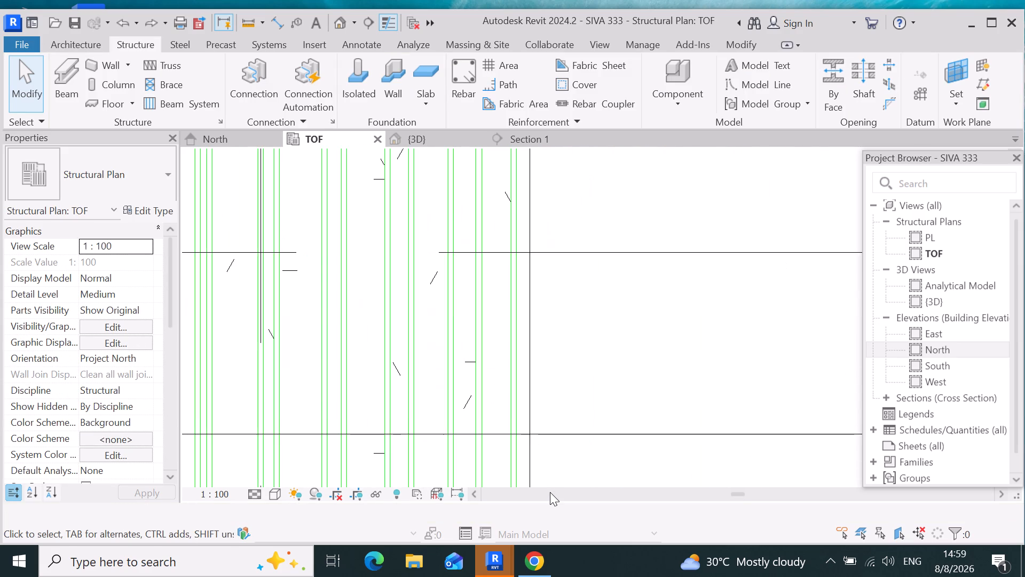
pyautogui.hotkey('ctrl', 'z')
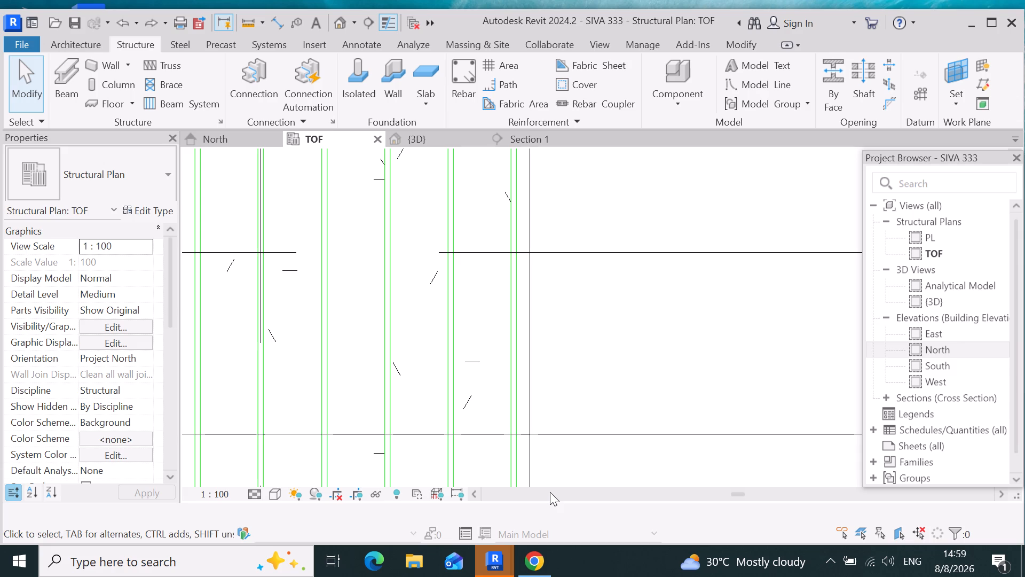
# Select the footing's lengthwise H12 rebar set in the TOF plan and review its view visibility states.
pyautogui.scroll(-5, 565, 285)
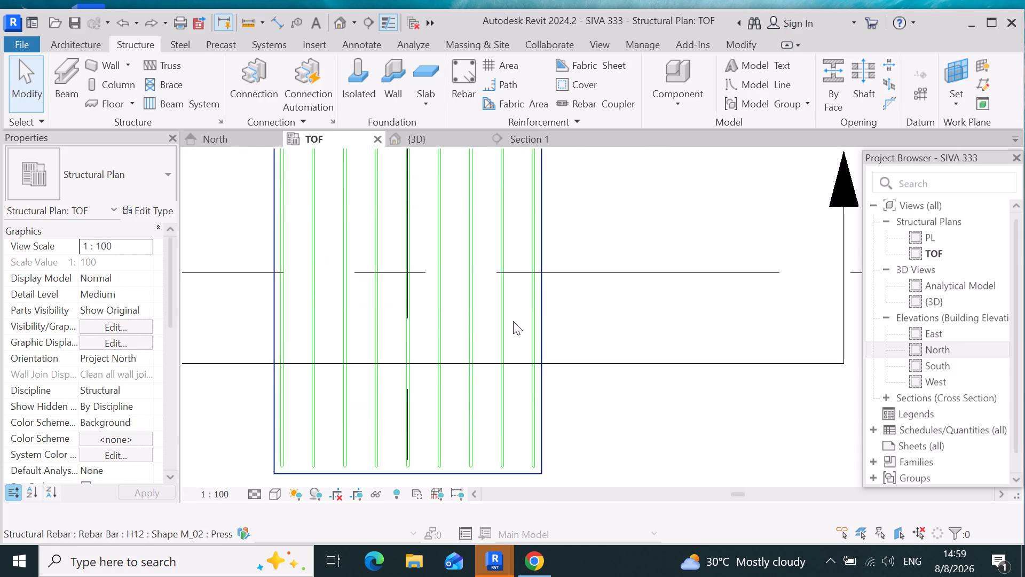
pyautogui.click(397, 368)
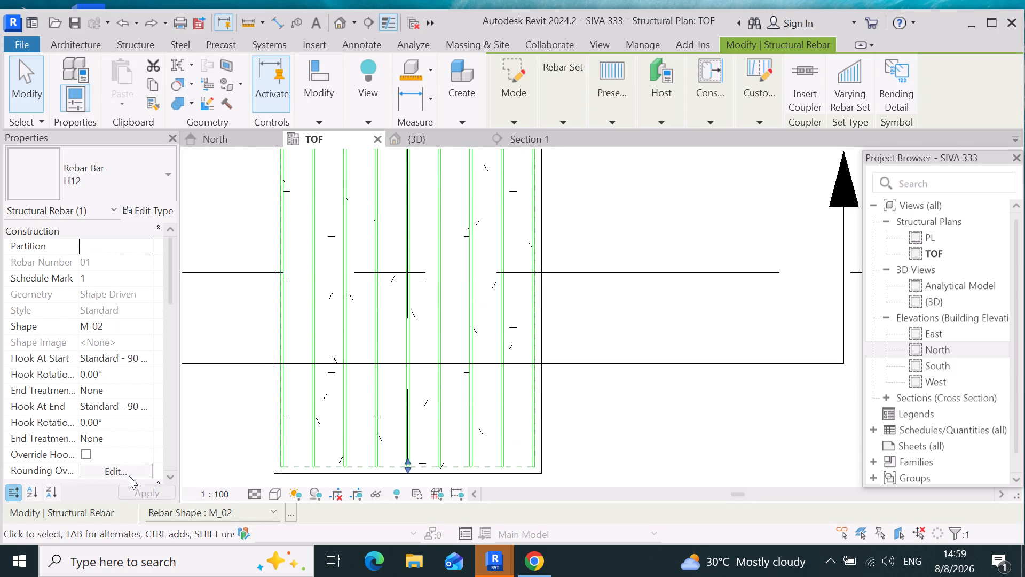
pyautogui.scroll(-5, 148, 391)
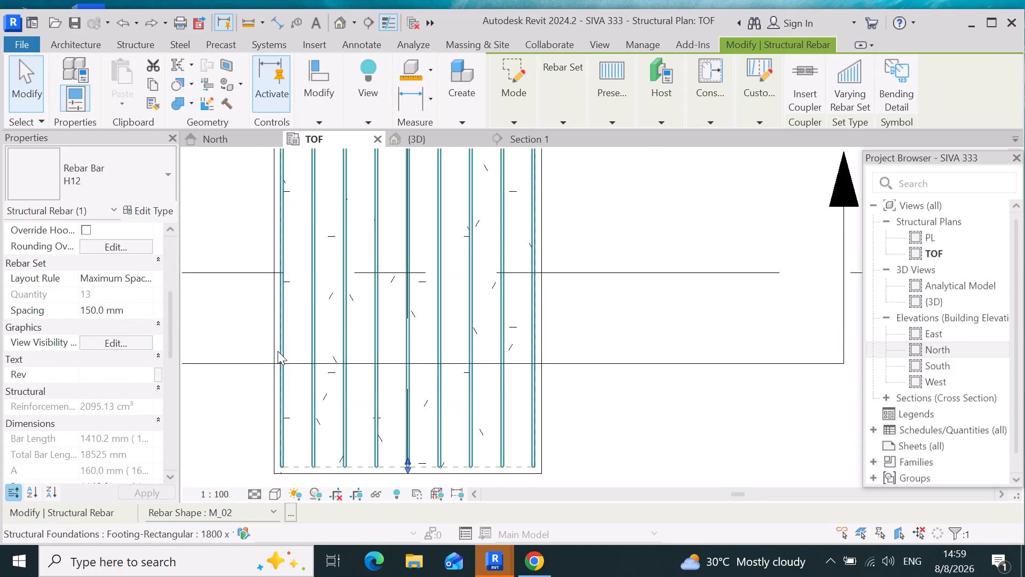
pyautogui.click(278, 351)
pyautogui.scroll(-5, 68, 365)
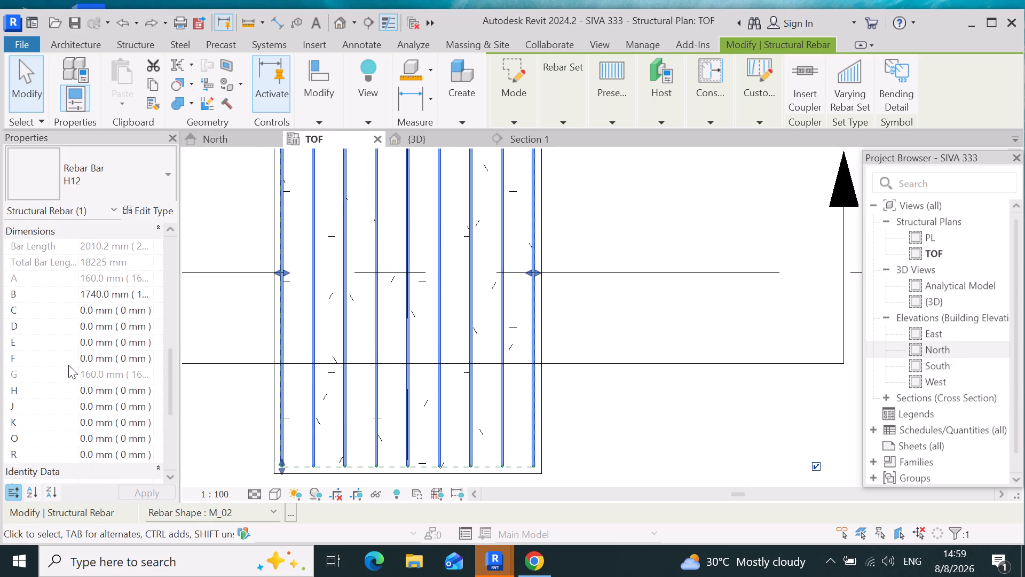
pyautogui.scroll(4, 72, 357)
pyautogui.click(119, 296)
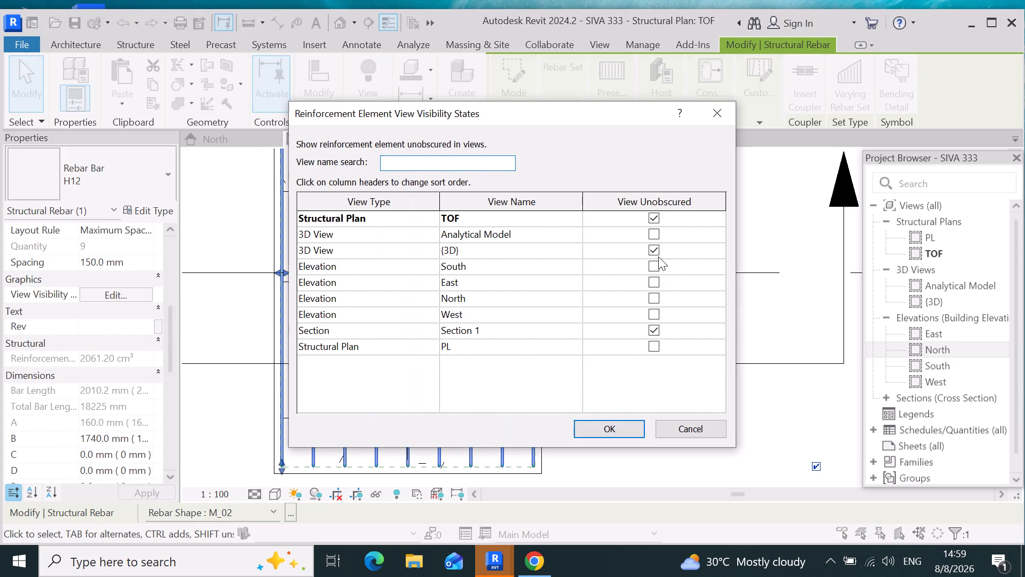
pyautogui.click(632, 421)
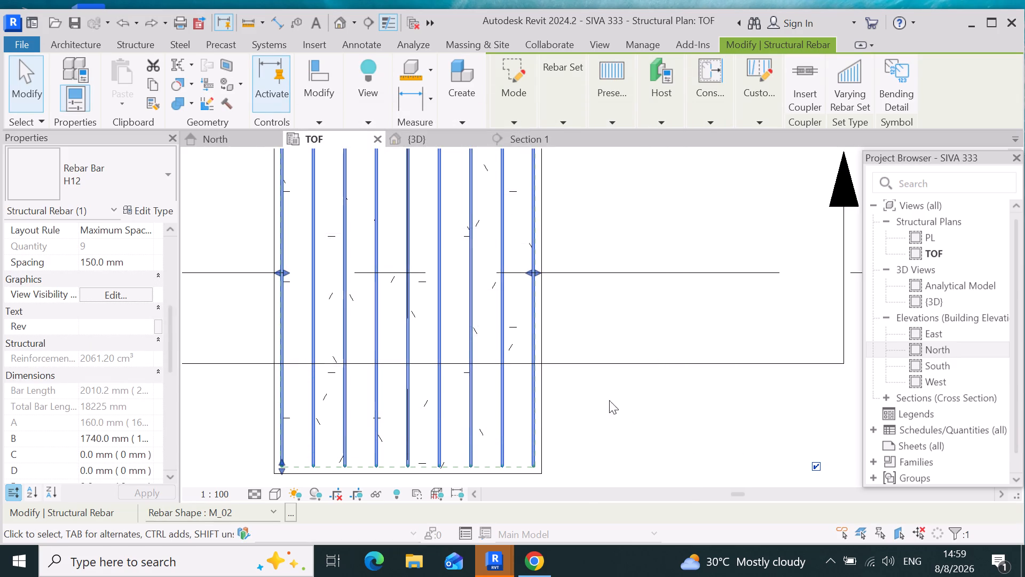
# Select the reinforced footing's crosswise H12 rebar set in the TOF plan and review its view visibility states.
pyautogui.click(484, 278)
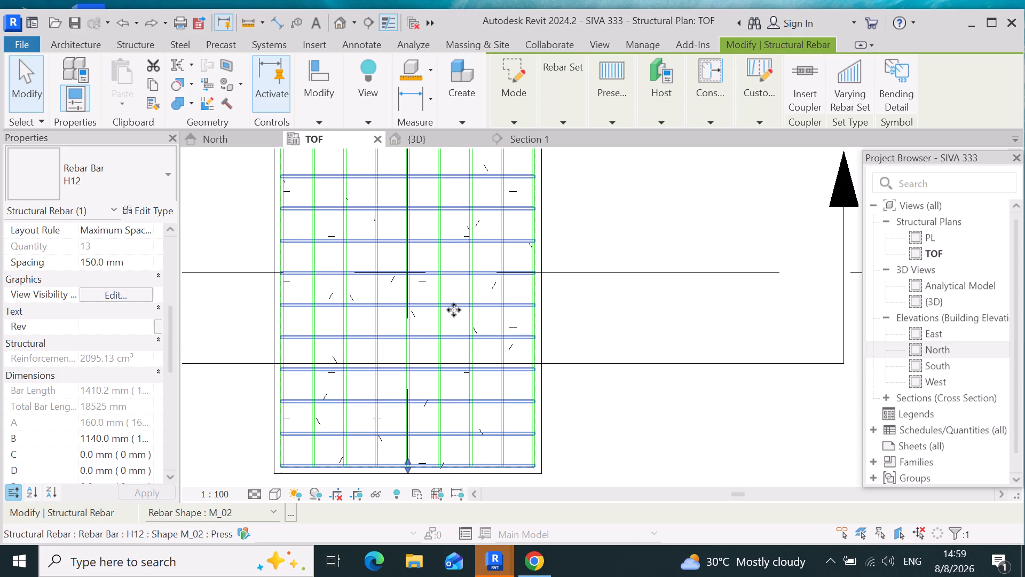
pyautogui.click(104, 293)
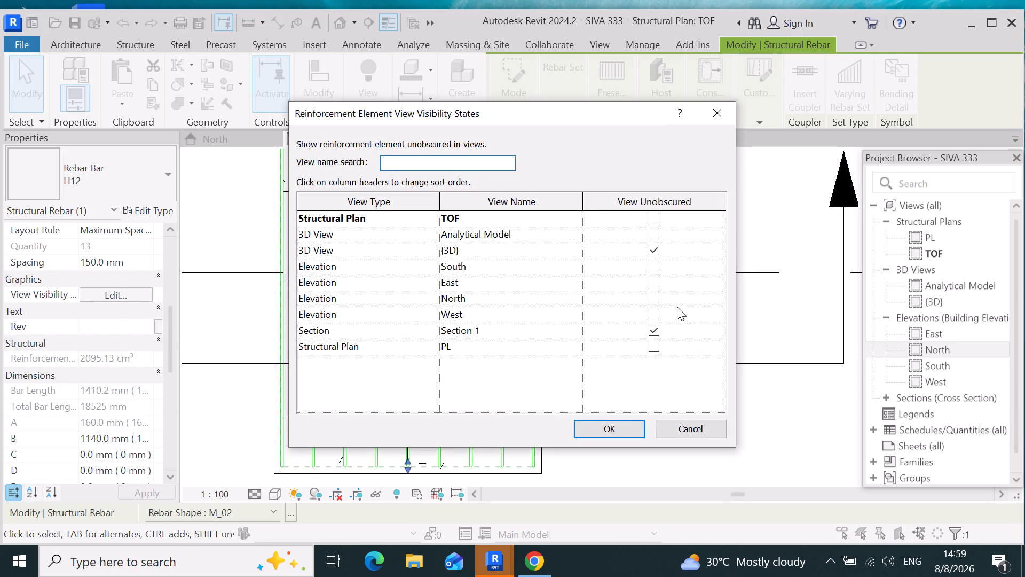
pyautogui.click(610, 433)
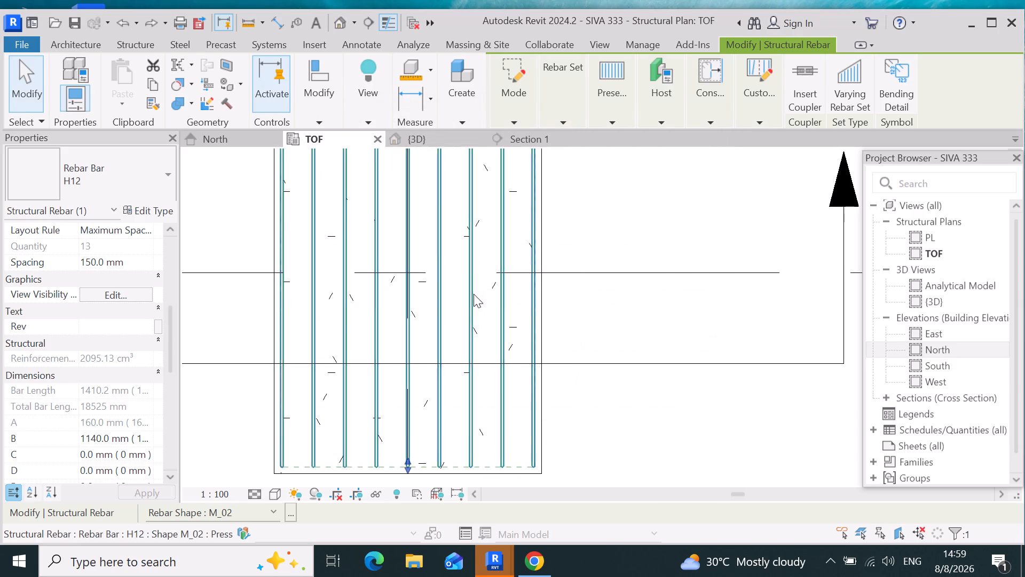
pyautogui.scroll(-8, 553, 346)
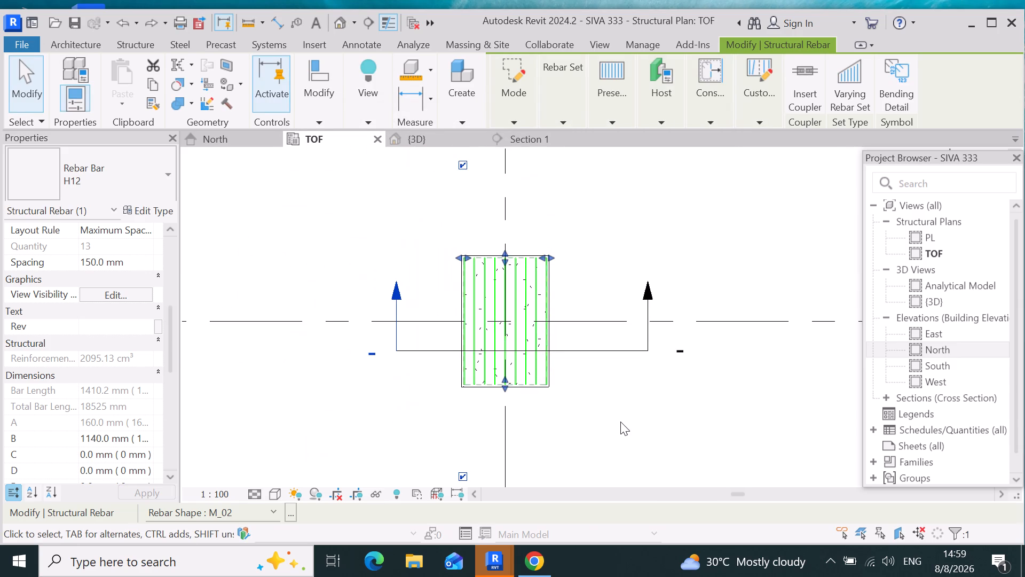
pyautogui.click(620, 419)
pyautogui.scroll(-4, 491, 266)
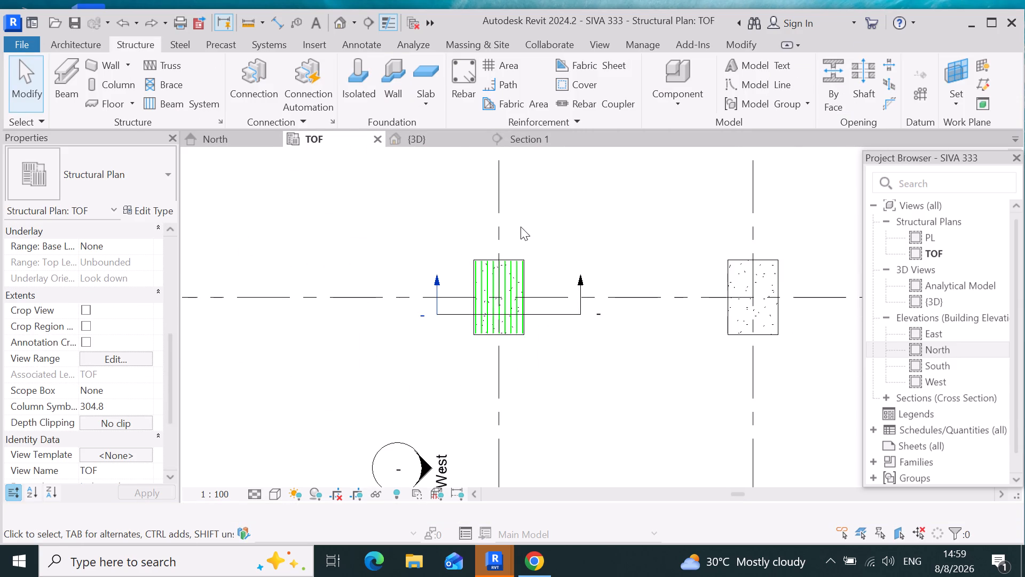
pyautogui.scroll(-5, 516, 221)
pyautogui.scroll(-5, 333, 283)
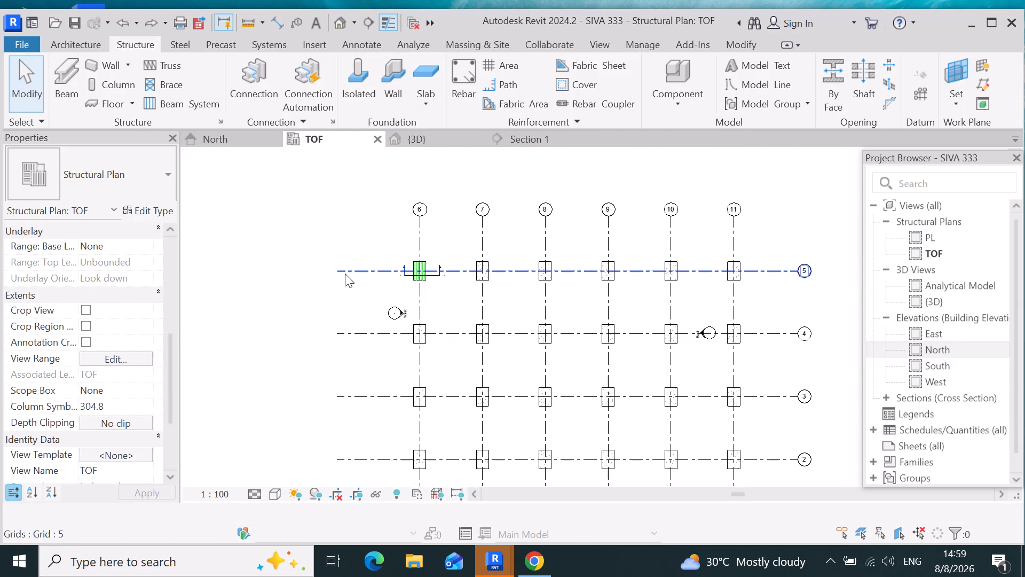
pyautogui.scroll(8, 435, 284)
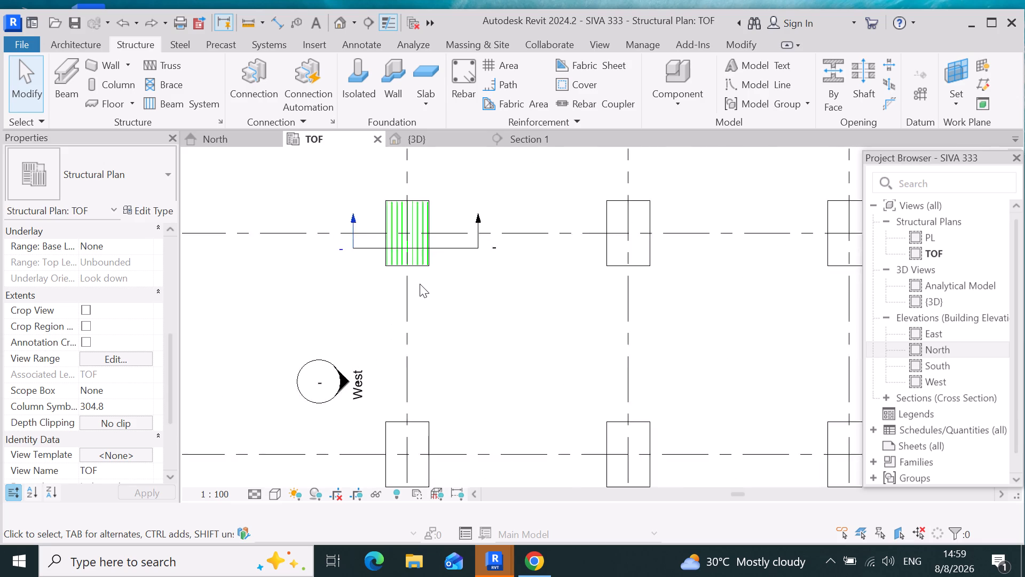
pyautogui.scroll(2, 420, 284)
# In the {3D} view, propagate the rebar of the footing at grids 5 and 6, aligned by host, to the other grid 5 footings.
pyautogui.click(437, 143)
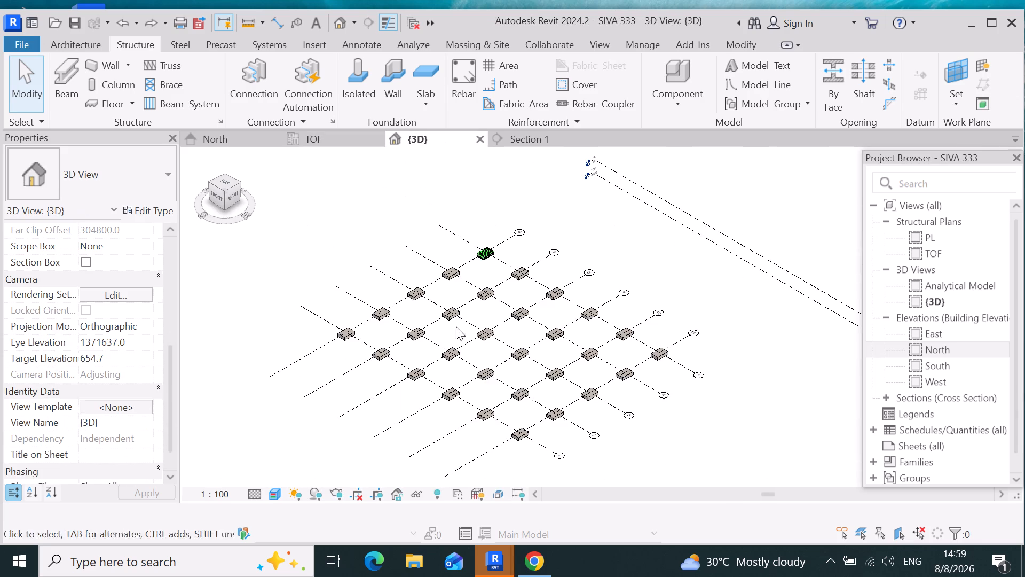
pyautogui.scroll(12, 506, 265)
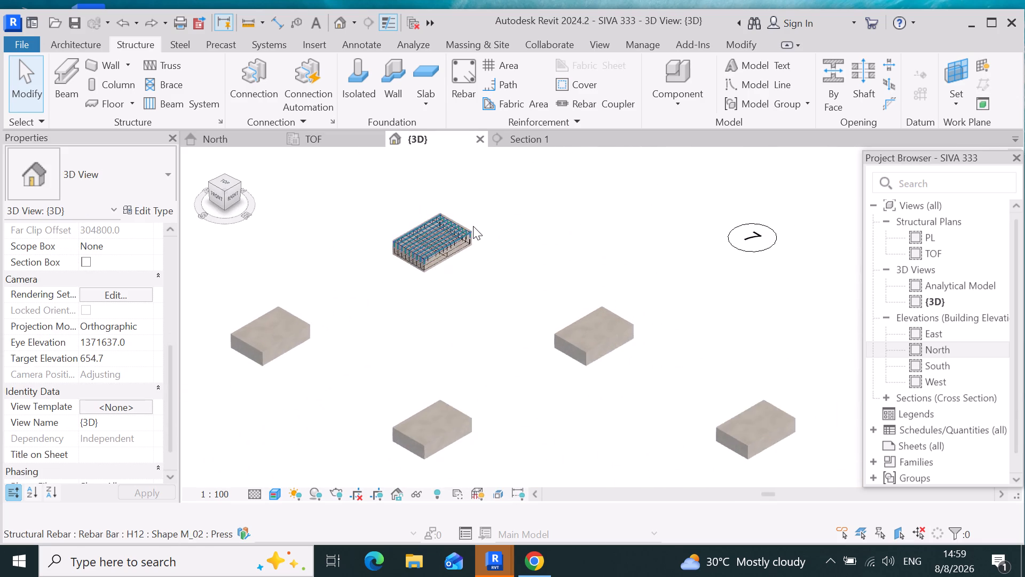
pyautogui.scroll(10, 473, 226)
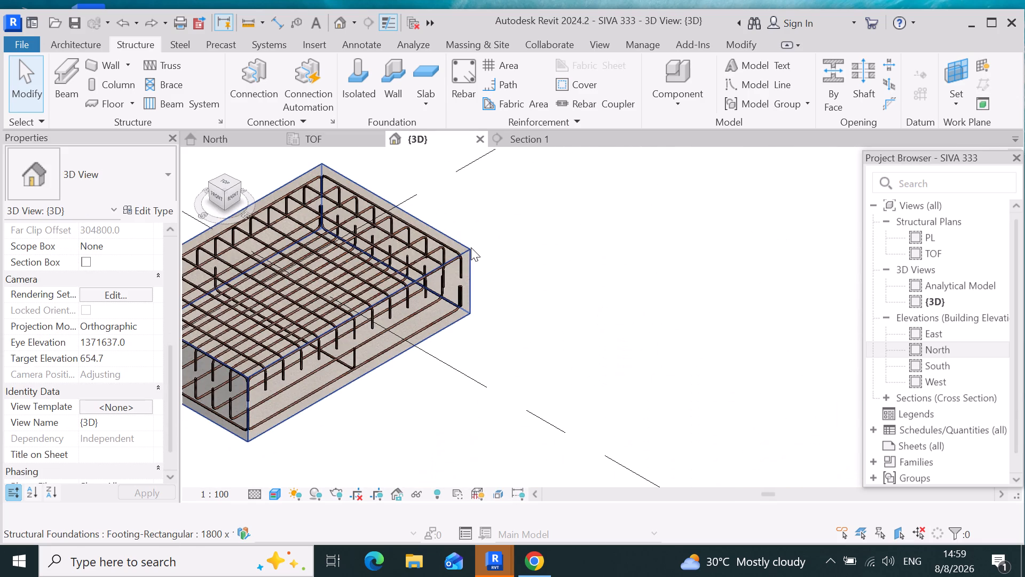
pyautogui.click(470, 247)
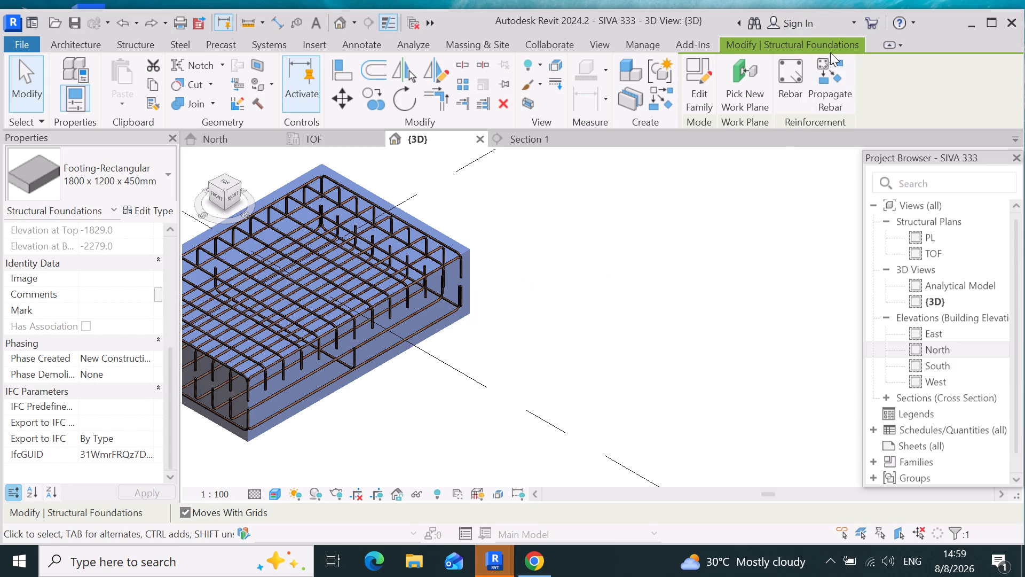
pyautogui.click(824, 72)
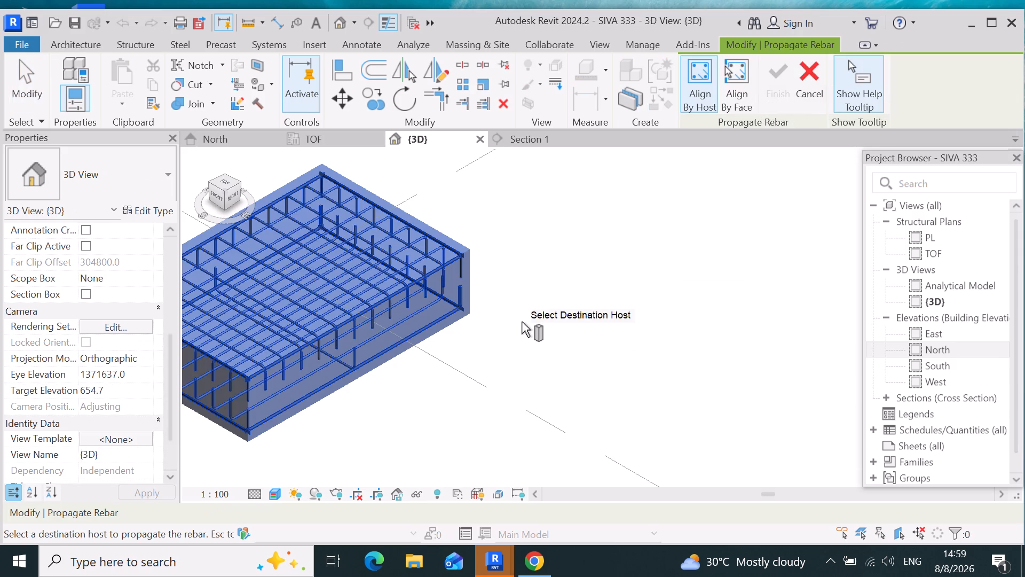
pyautogui.scroll(-9, 521, 310)
pyautogui.click(649, 424)
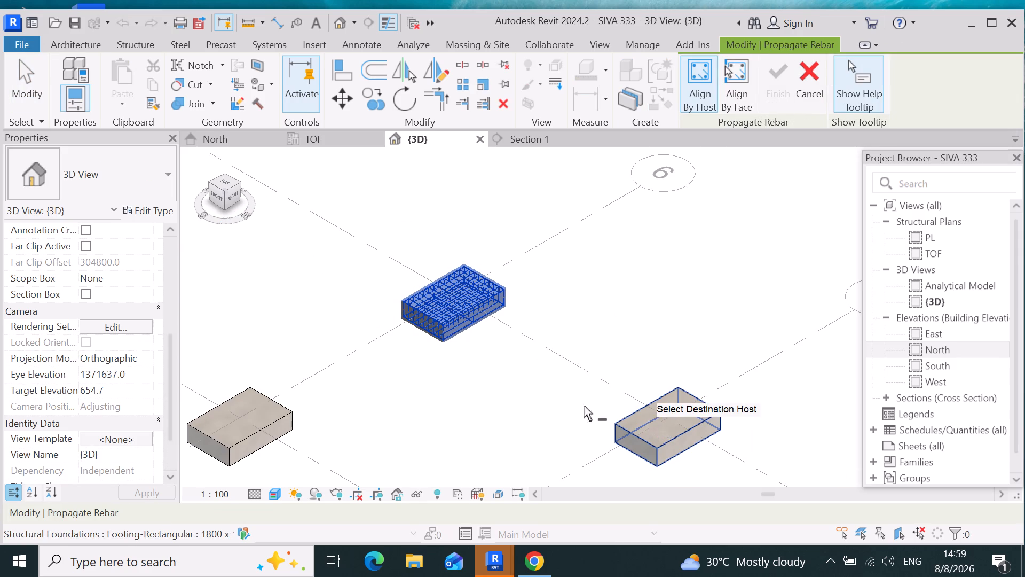
pyautogui.scroll(-9, 400, 278)
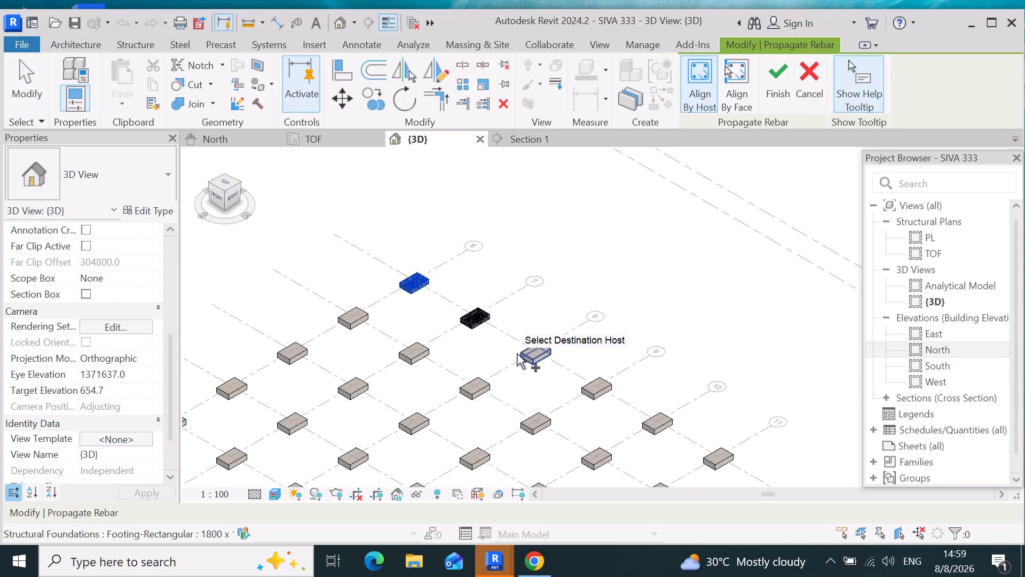
pyautogui.click(517, 353)
pyautogui.click(602, 394)
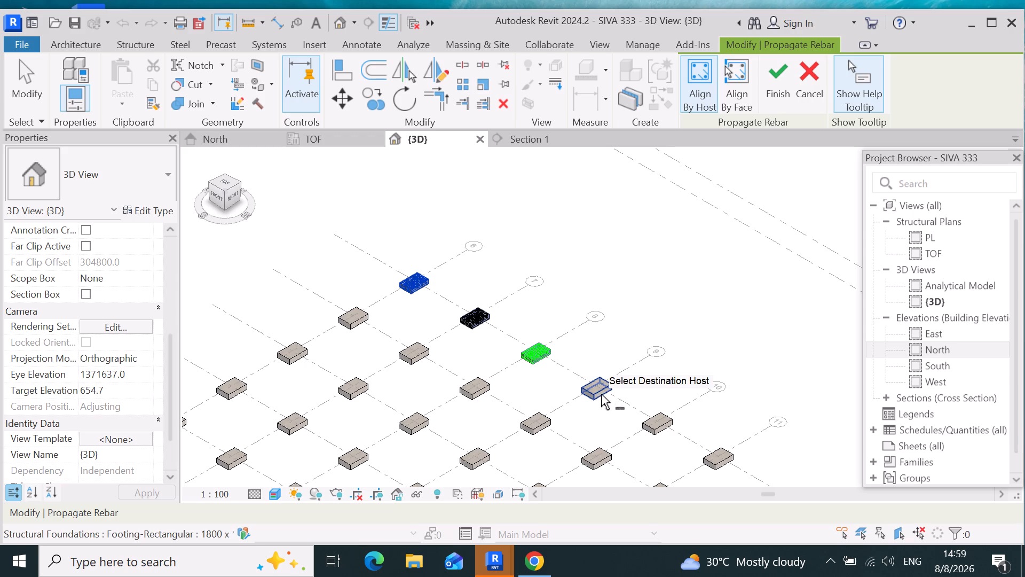
pyautogui.click(659, 425)
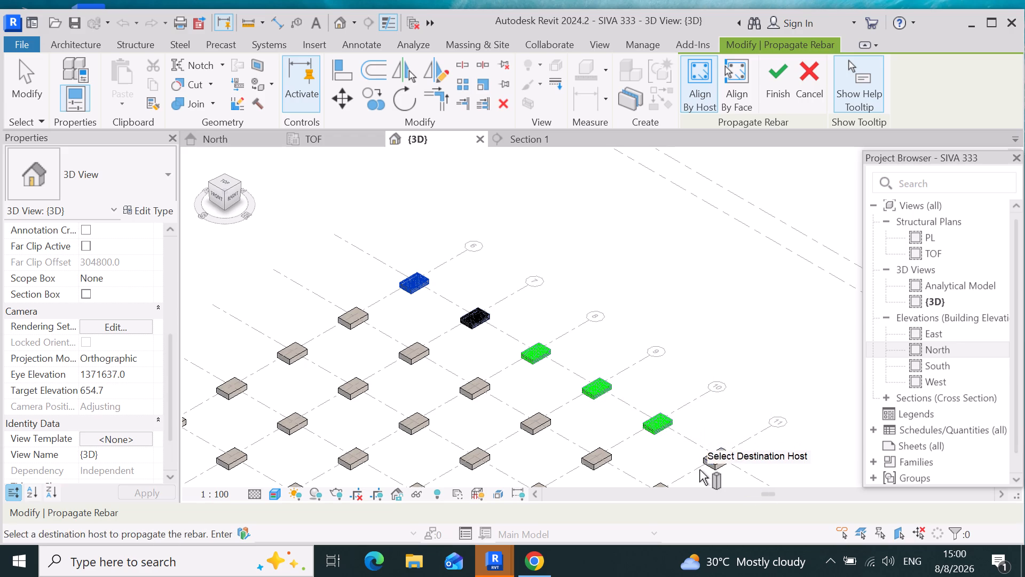
pyautogui.click(707, 462)
# Add all six footings along grid 4, from grid 11 to grid 6, as destination hosts for the propagated rebar.
pyautogui.scroll(-4, 663, 365)
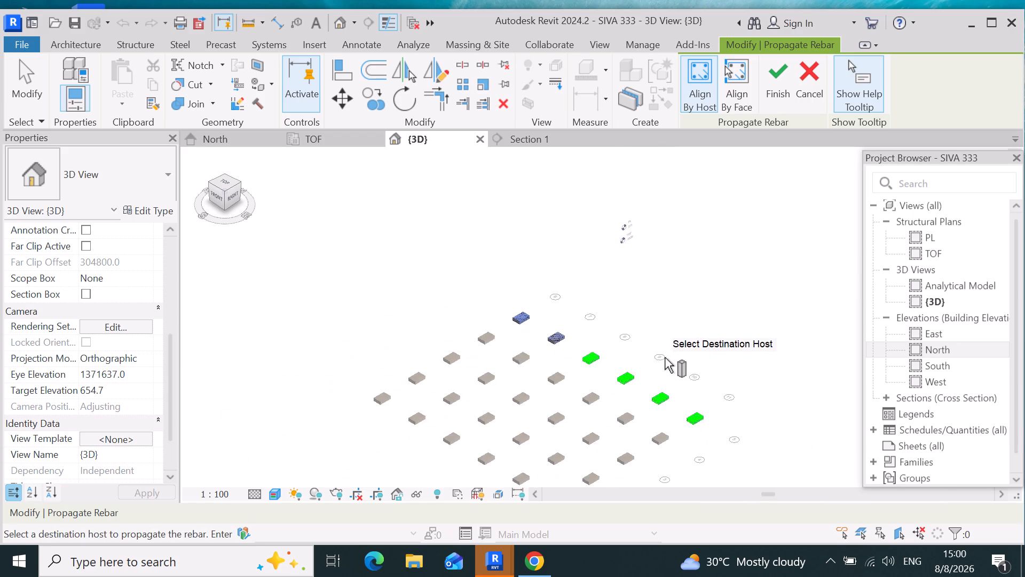
pyautogui.click(655, 438)
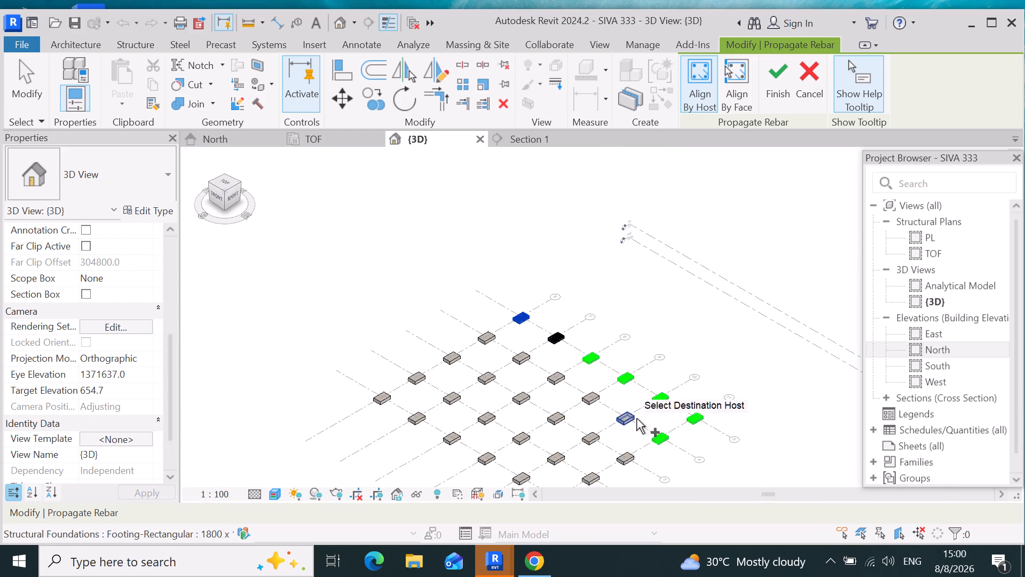
pyautogui.click(625, 421)
pyautogui.click(597, 401)
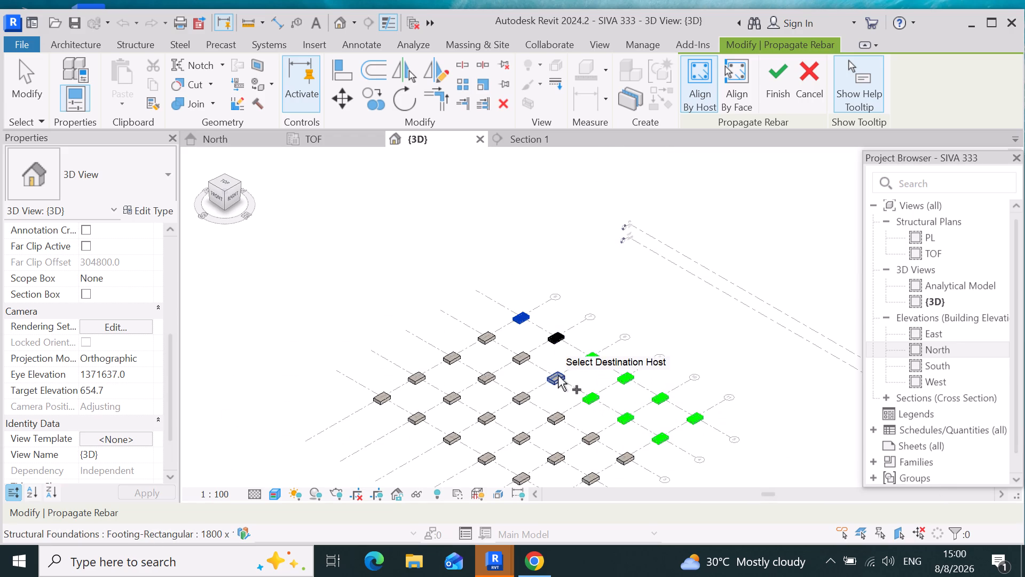
pyautogui.click(558, 378)
pyautogui.click(523, 356)
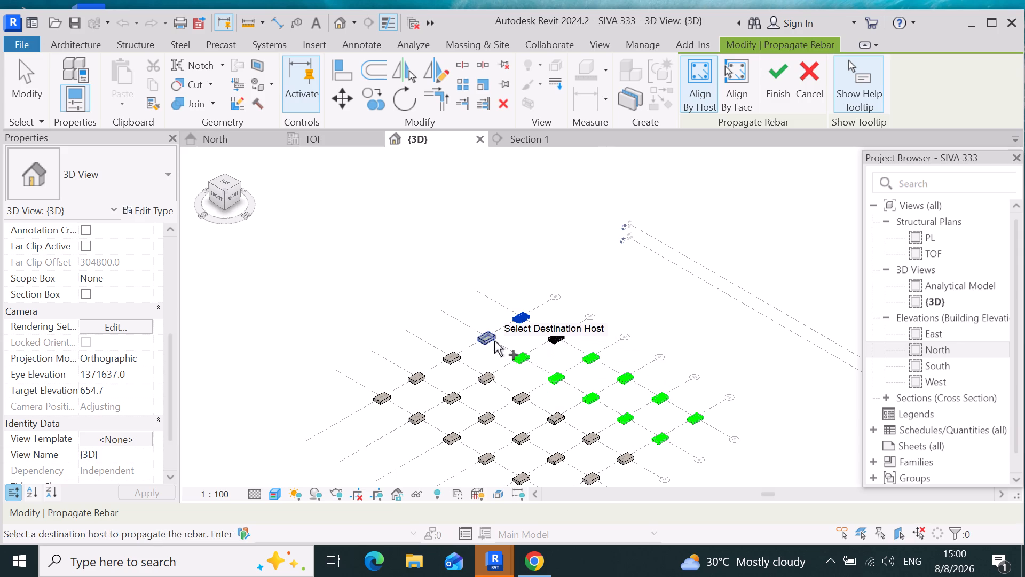
pyautogui.click(481, 337)
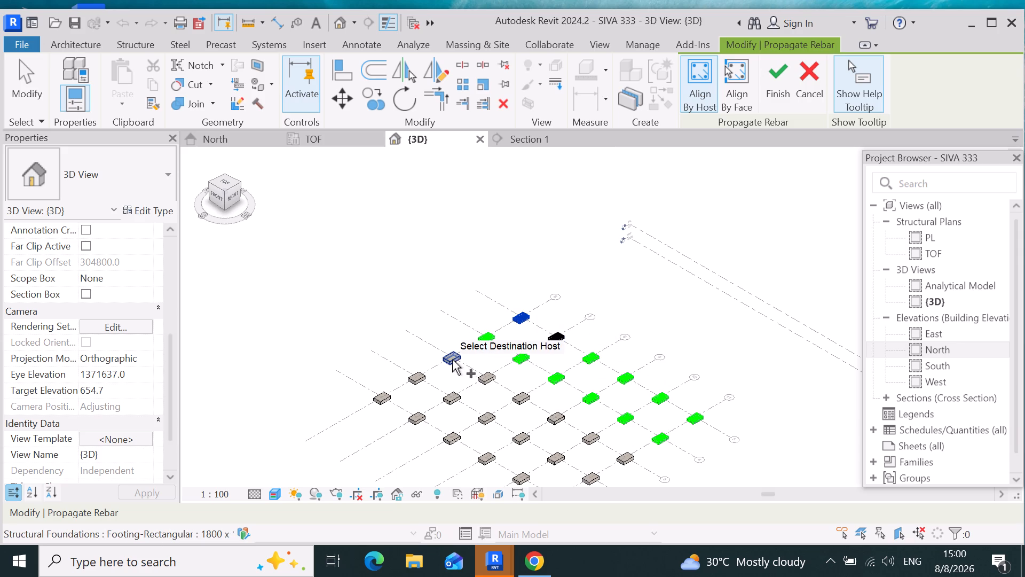
# Add all six footings along grid 3, from grid 6 to grid 11, as destination hosts for the propagated rebar.
pyautogui.click(452, 360)
pyautogui.click(485, 379)
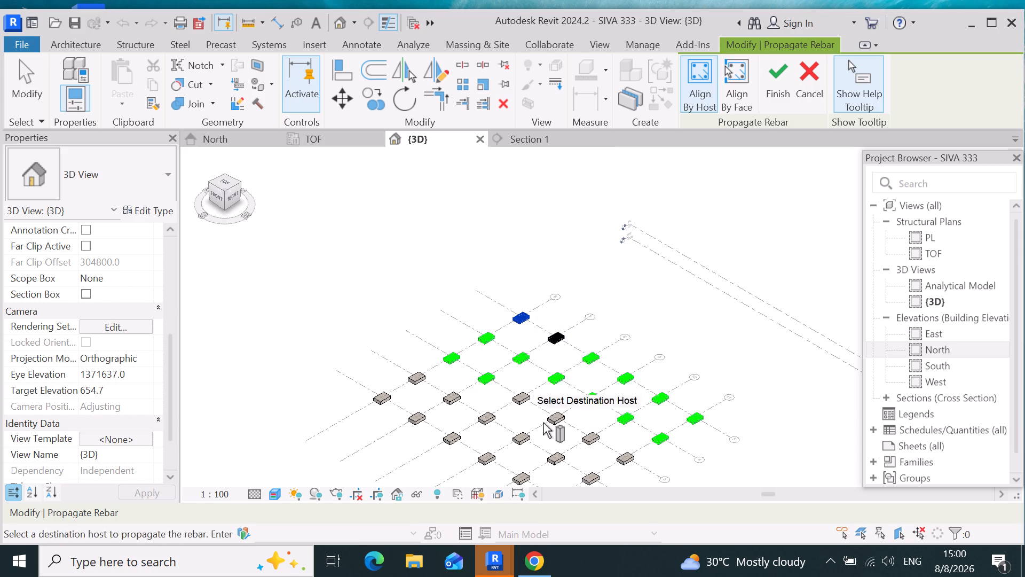
pyautogui.click(522, 395)
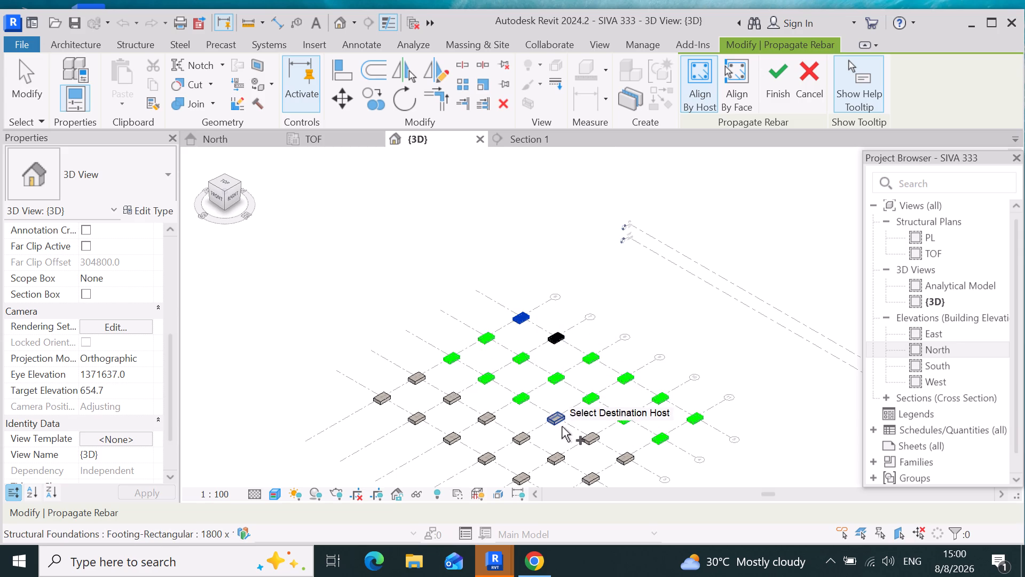
pyautogui.click(561, 425)
pyautogui.click(594, 442)
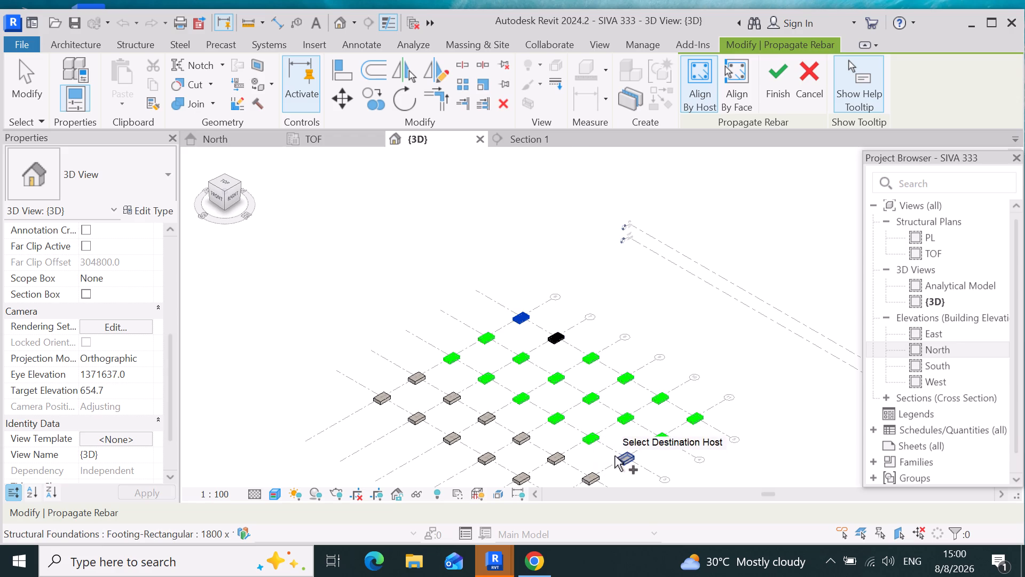
pyautogui.click(620, 458)
# Add all six footings along grid 2, from grid 11 to grid 6, as destination hosts for the propagated rebar.
pyautogui.scroll(-3, 640, 344)
pyautogui.scroll(3, 628, 463)
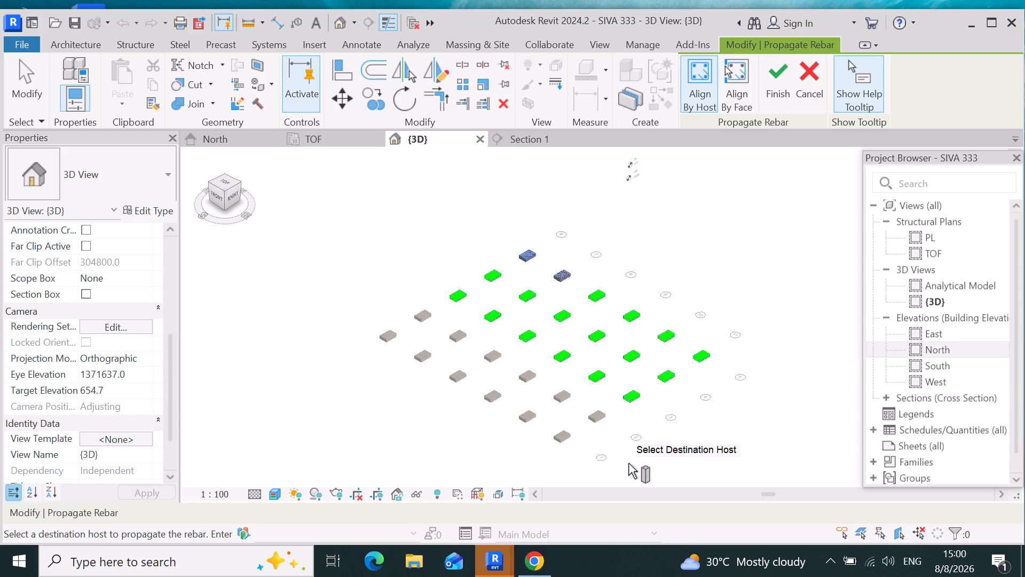
pyautogui.click(606, 417)
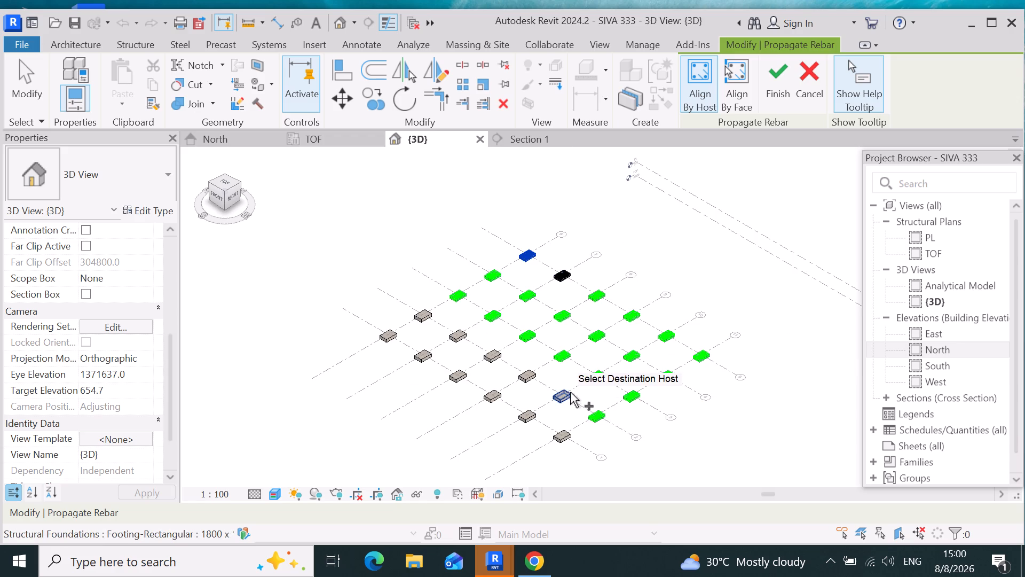
pyautogui.click(570, 392)
pyautogui.click(525, 378)
pyautogui.click(496, 358)
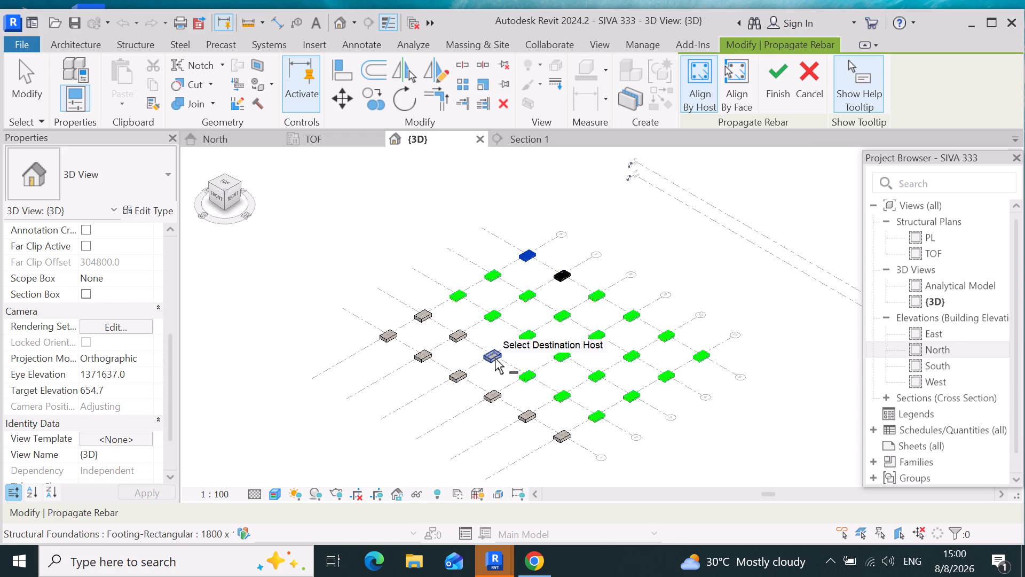
pyautogui.click(455, 337)
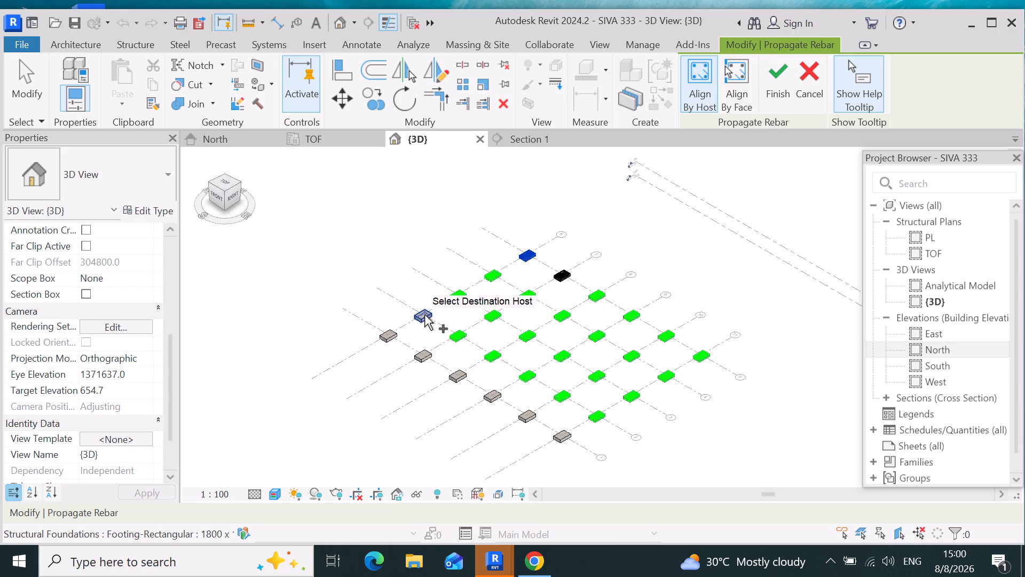
pyautogui.click(423, 315)
# Add the six footings in the outermost row beyond grid 2 as destination hosts and finish the rebar propagation.
pyautogui.click(385, 338)
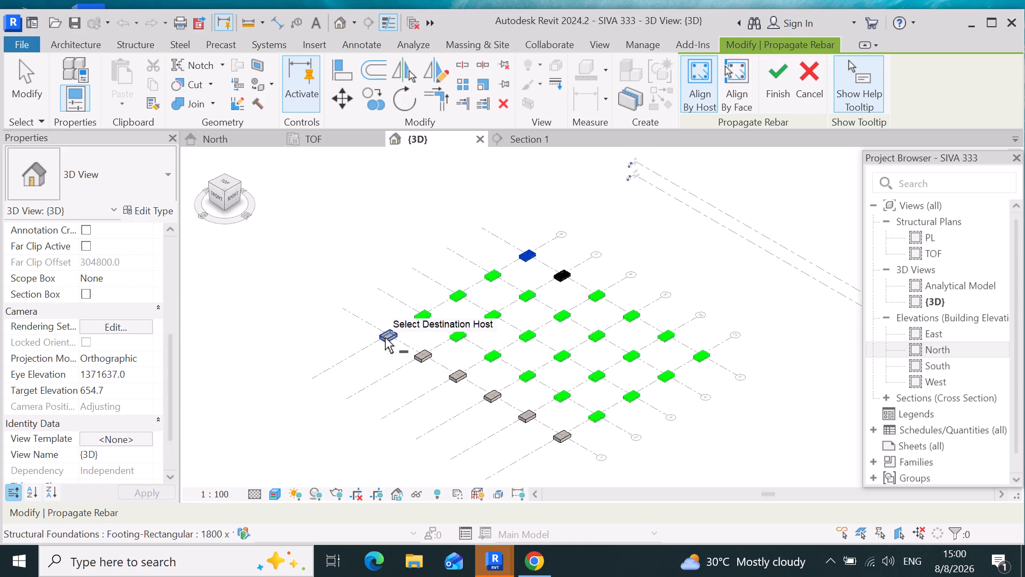
pyautogui.click(422, 357)
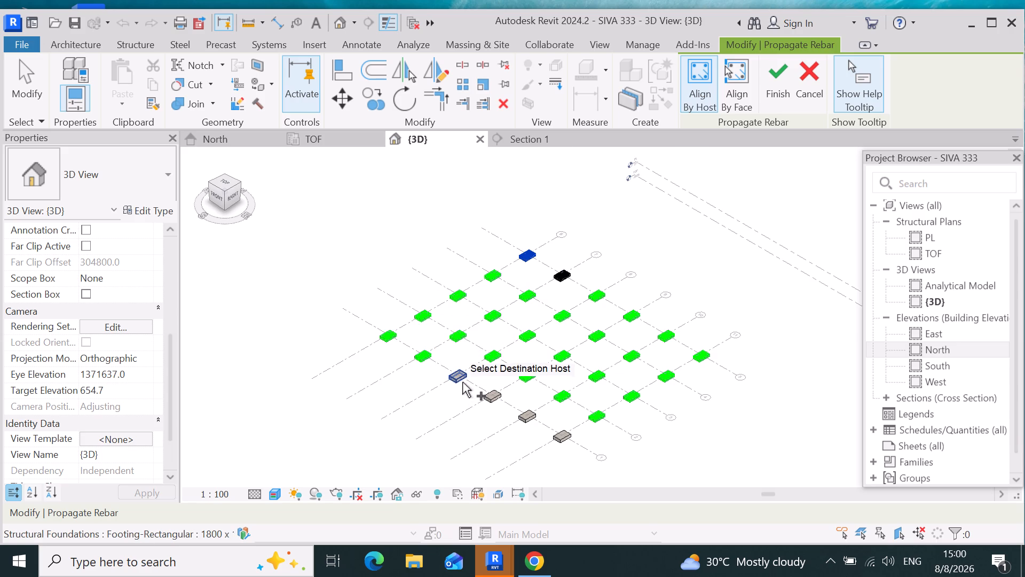
pyautogui.click(461, 381)
pyautogui.click(491, 400)
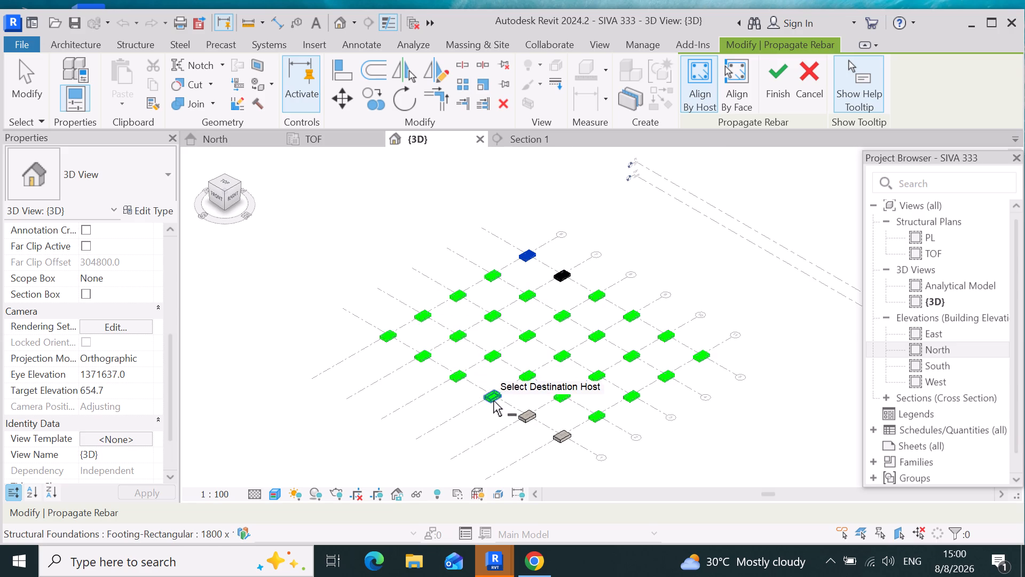
pyautogui.click(527, 422)
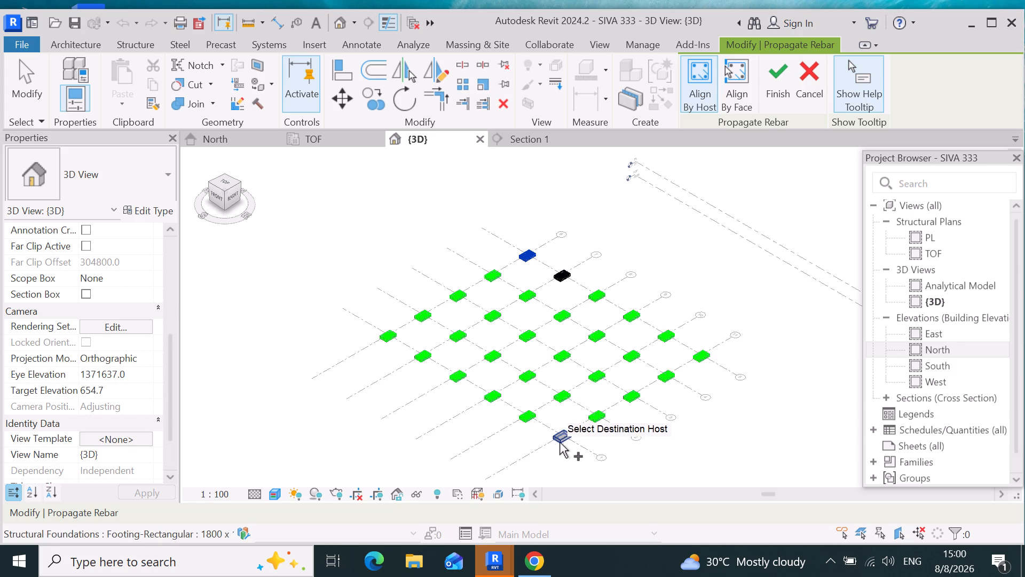
pyautogui.click(561, 440)
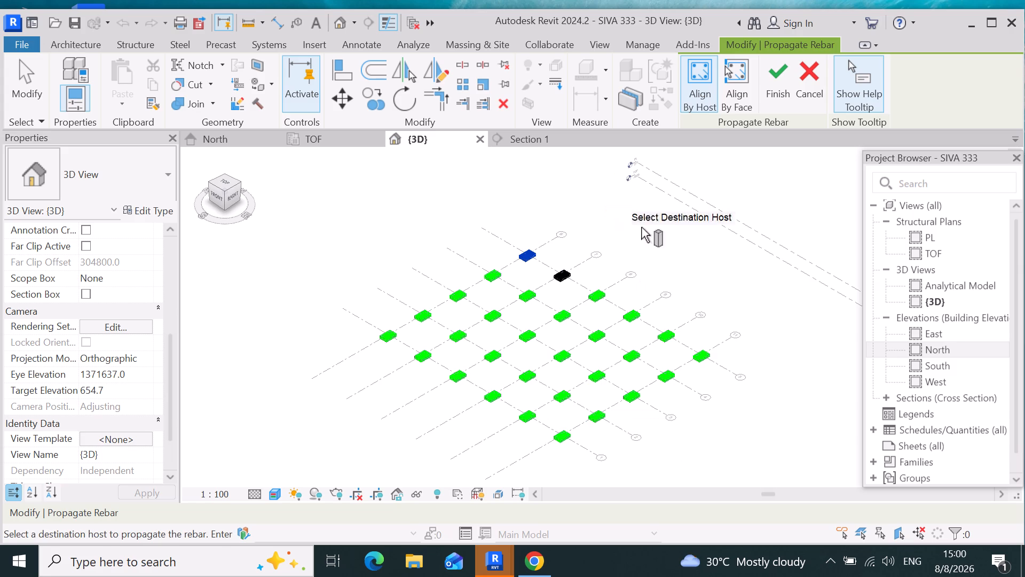
pyautogui.click(786, 69)
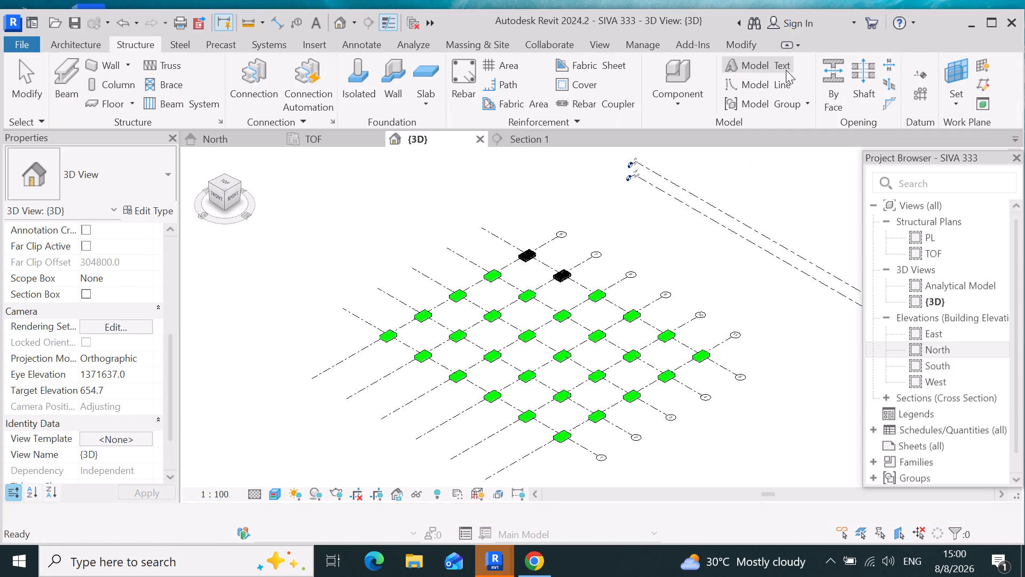
pyautogui.scroll(4, 598, 337)
pyautogui.scroll(3, 547, 176)
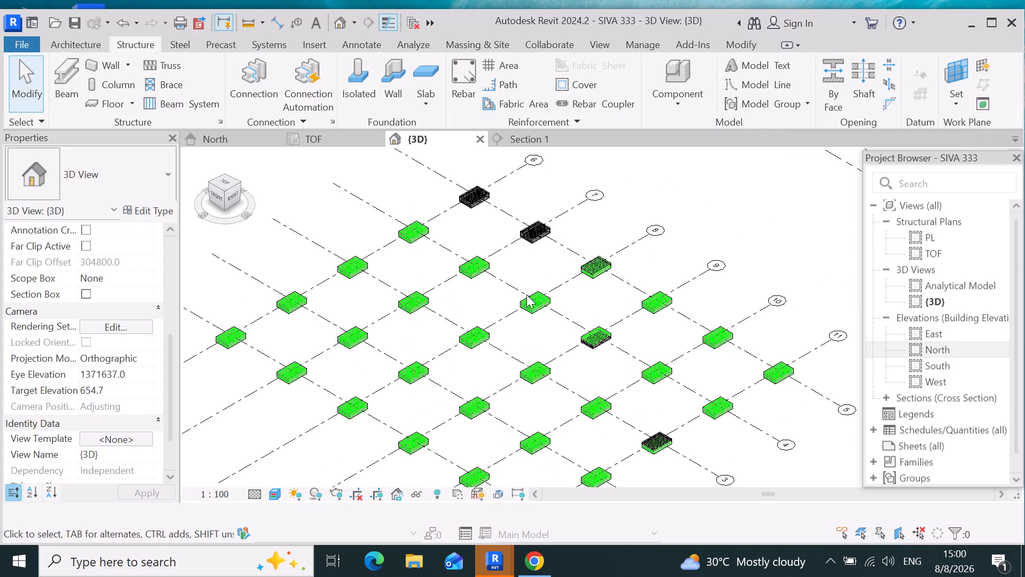
# Inspect the propagated footing reinforcement in the 3D view and across the TOF structural plan.
pyautogui.scroll(4, 525, 295)
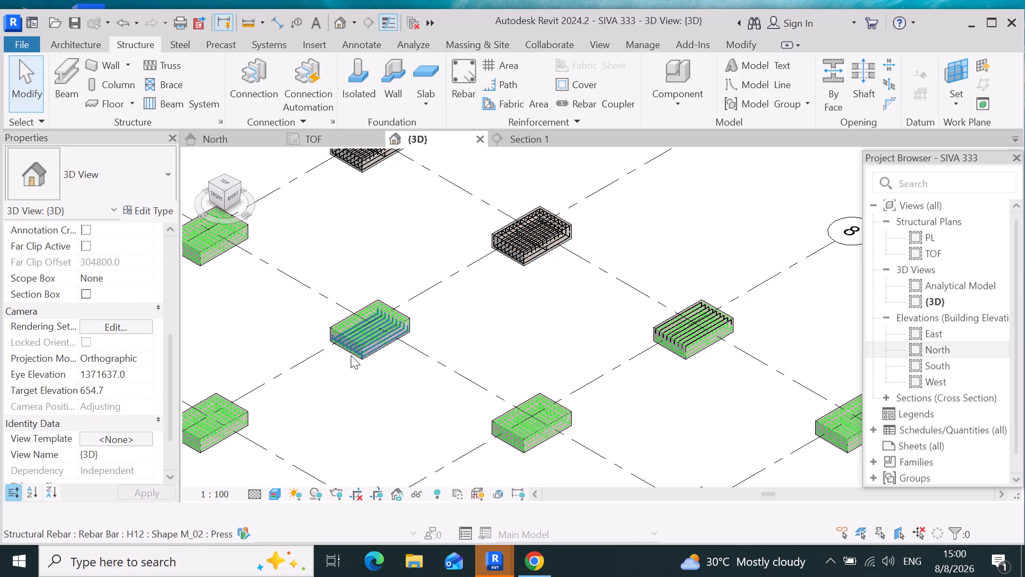
pyautogui.scroll(7, 351, 356)
pyautogui.scroll(-7, 493, 365)
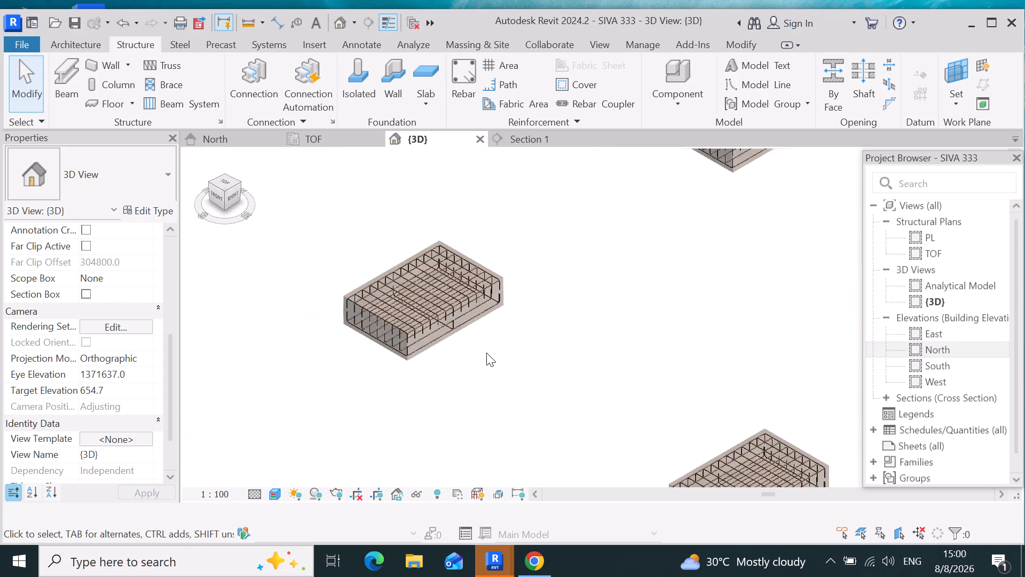
pyautogui.scroll(-9, 486, 353)
pyautogui.scroll(-3, 472, 290)
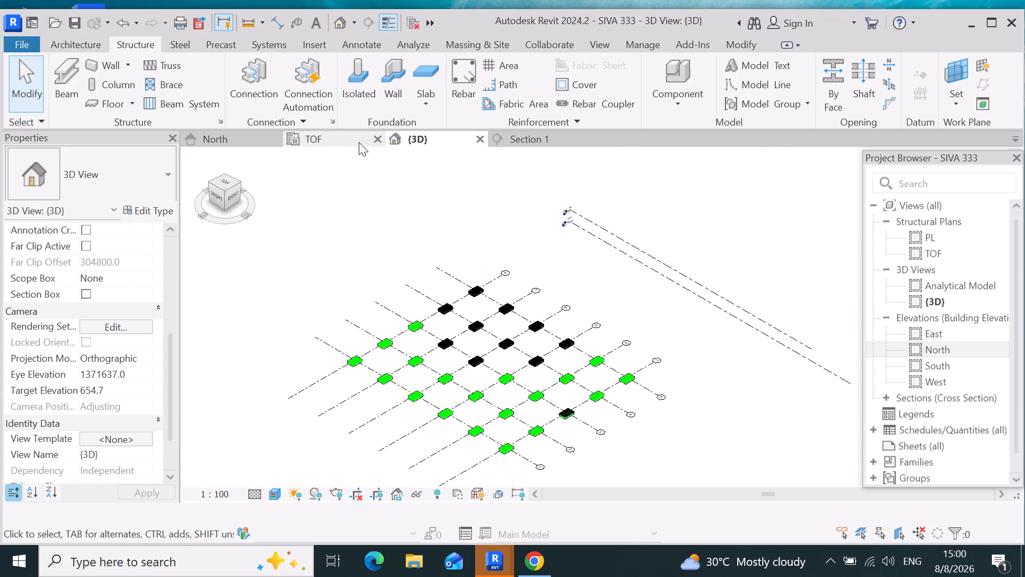
pyautogui.click(349, 140)
pyautogui.scroll(-6, 501, 252)
pyautogui.scroll(4, 632, 244)
pyautogui.scroll(4, 581, 270)
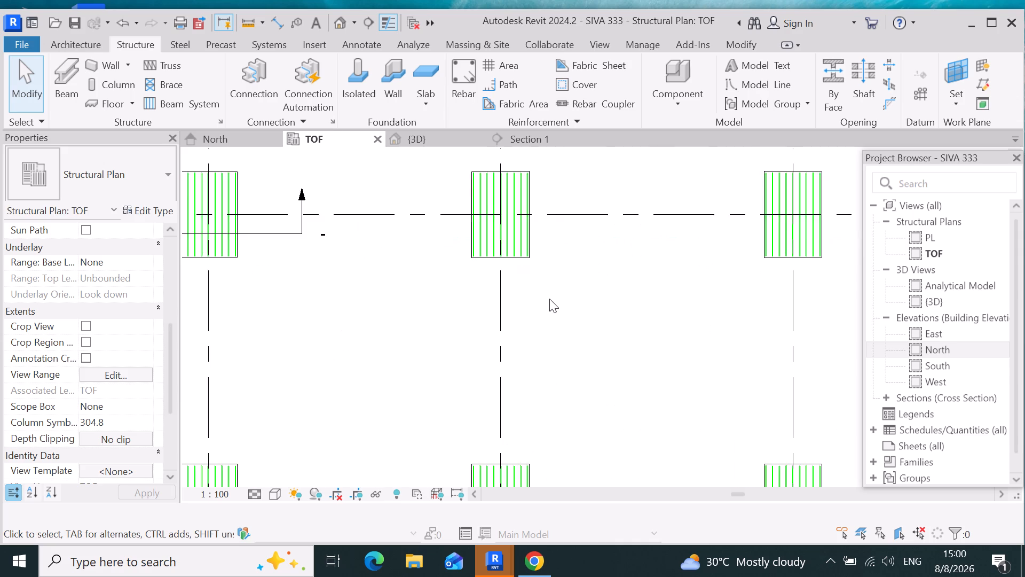
pyautogui.scroll(-4, 582, 308)
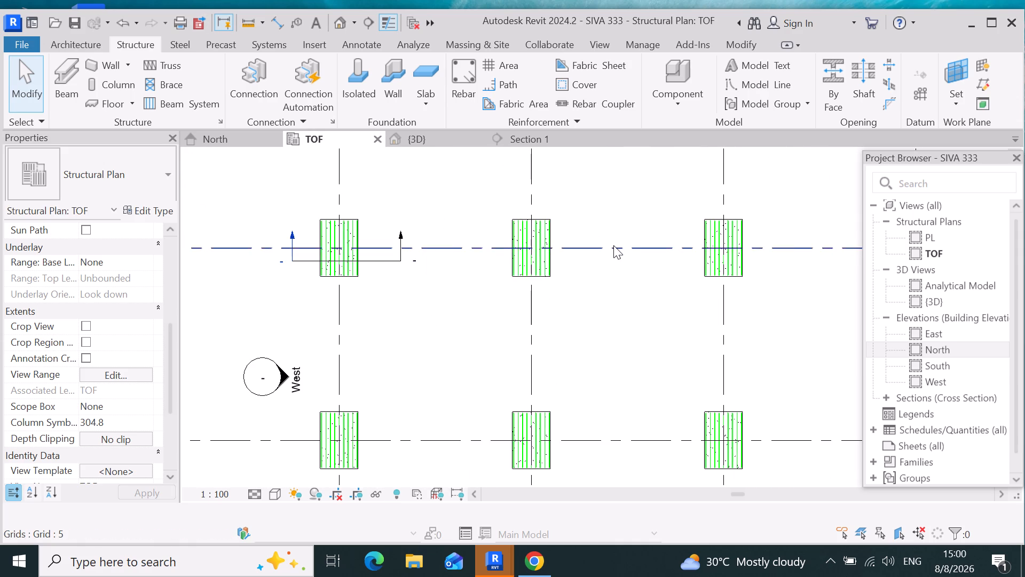
pyautogui.scroll(3, 613, 245)
pyautogui.scroll(4, 451, 219)
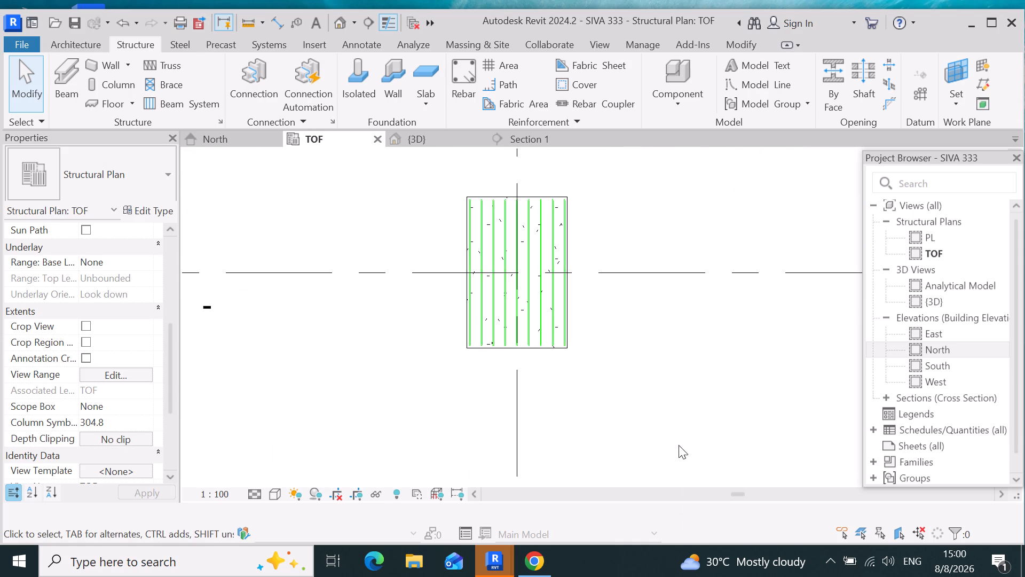
pyautogui.scroll(-5, 659, 360)
pyautogui.scroll(-9, 499, 233)
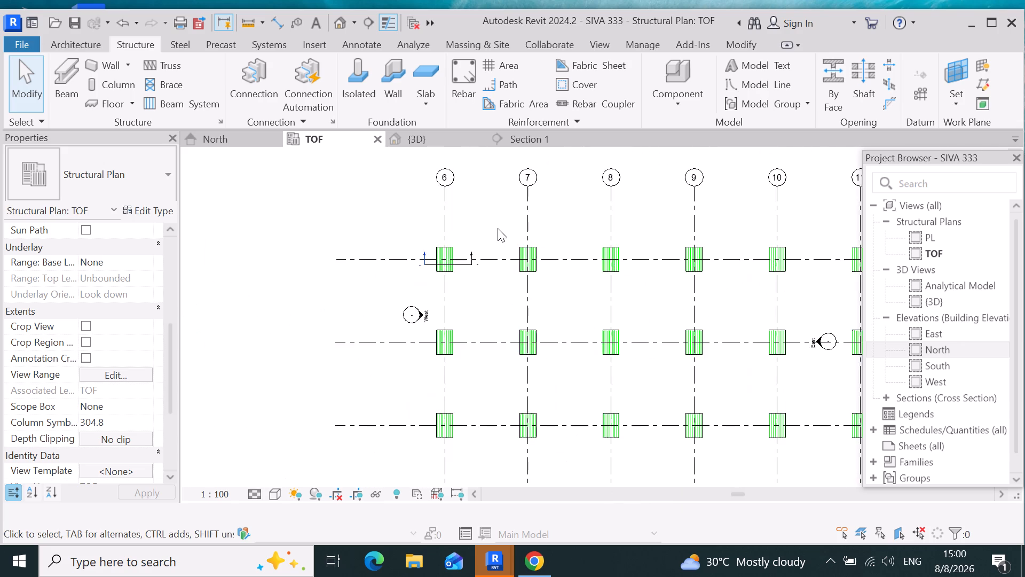
pyautogui.scroll(-4, 498, 228)
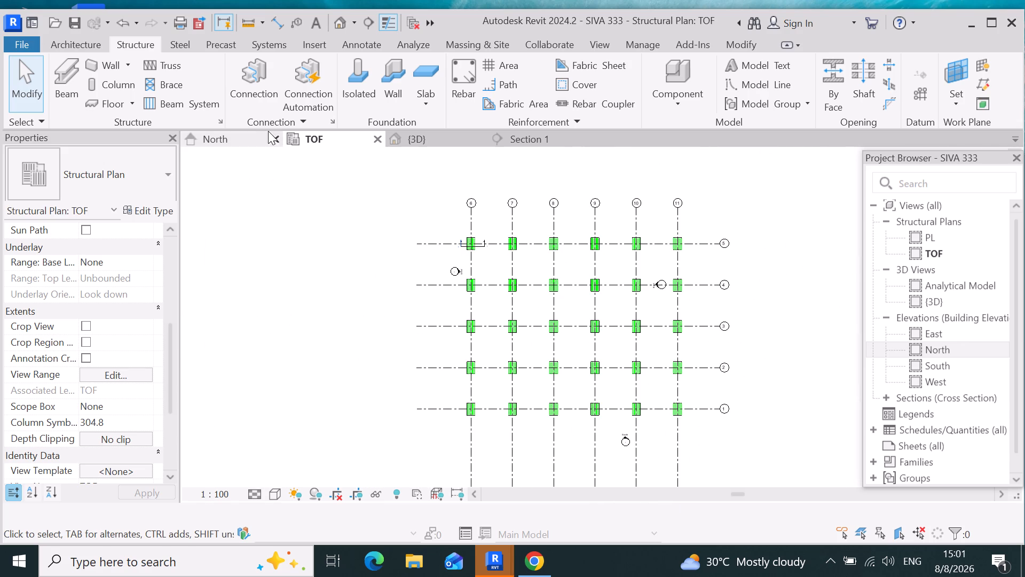
# Place a vertical 500X250 concrete rectangular column, with its height to PL, at the intersection of grids 6 and 5 in the TOF plan.
pyautogui.click(104, 84)
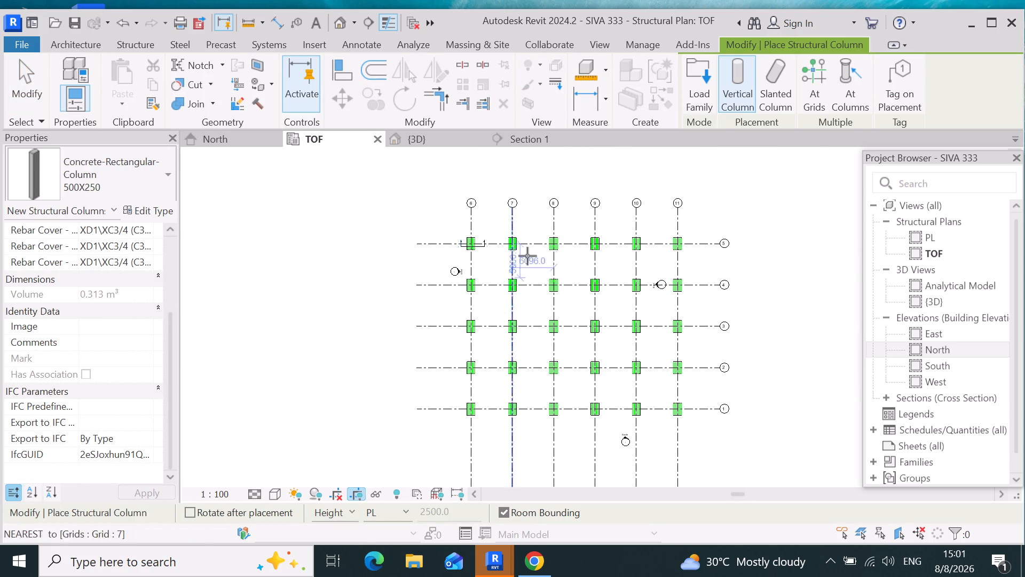
pyautogui.scroll(17, 483, 242)
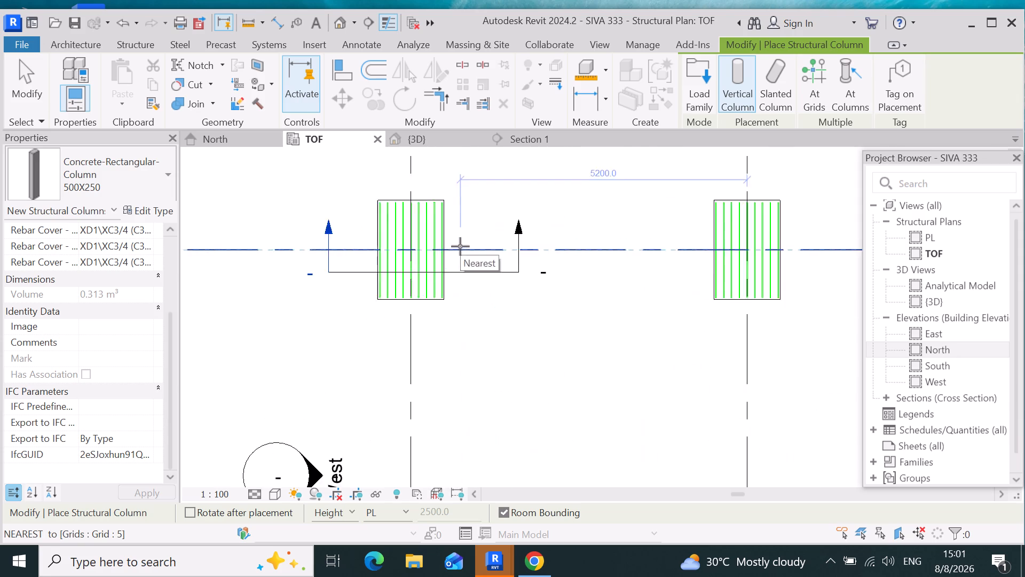
pyautogui.scroll(7, 460, 246)
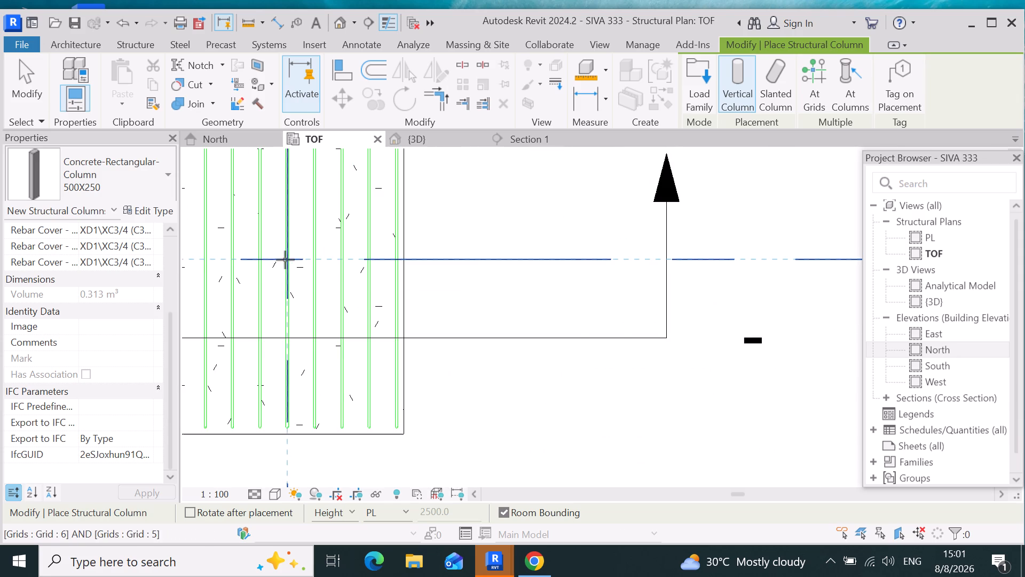
pyautogui.click(287, 260)
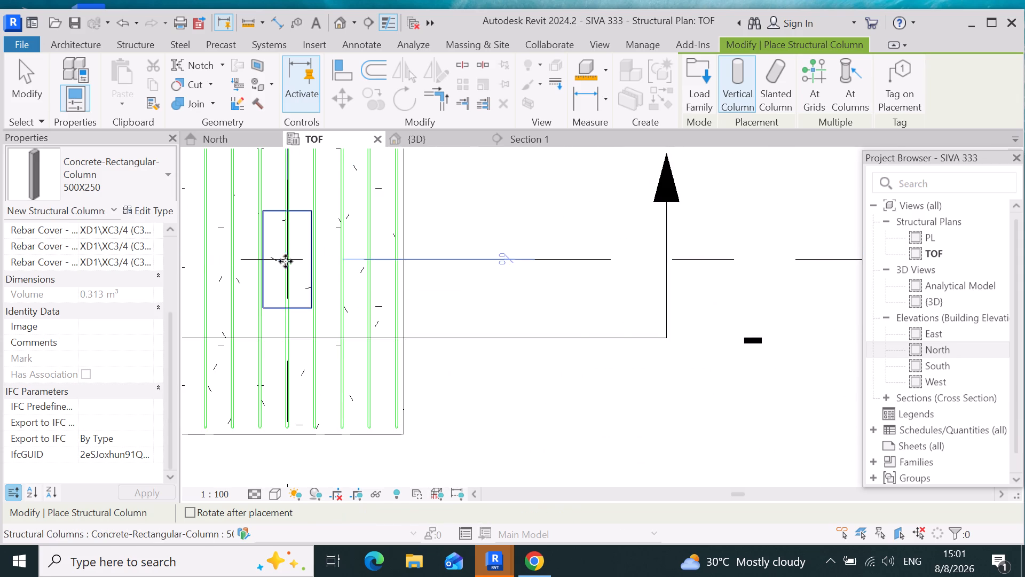
# Place 500X250 structural columns at all grid intersections by selecting every grid line, and finish the placement.
pyautogui.scroll(-15, 320, 251)
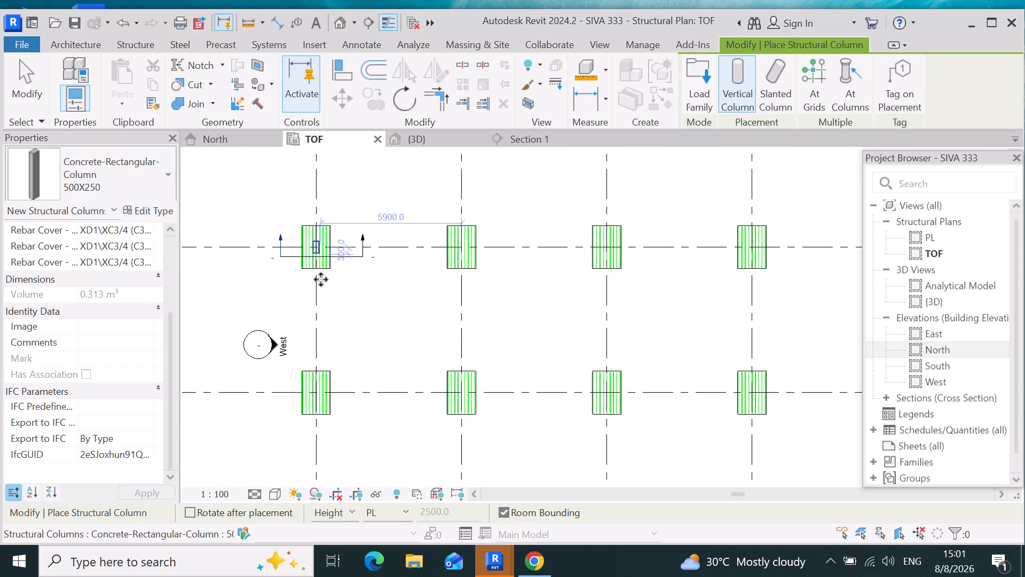
pyautogui.click(815, 66)
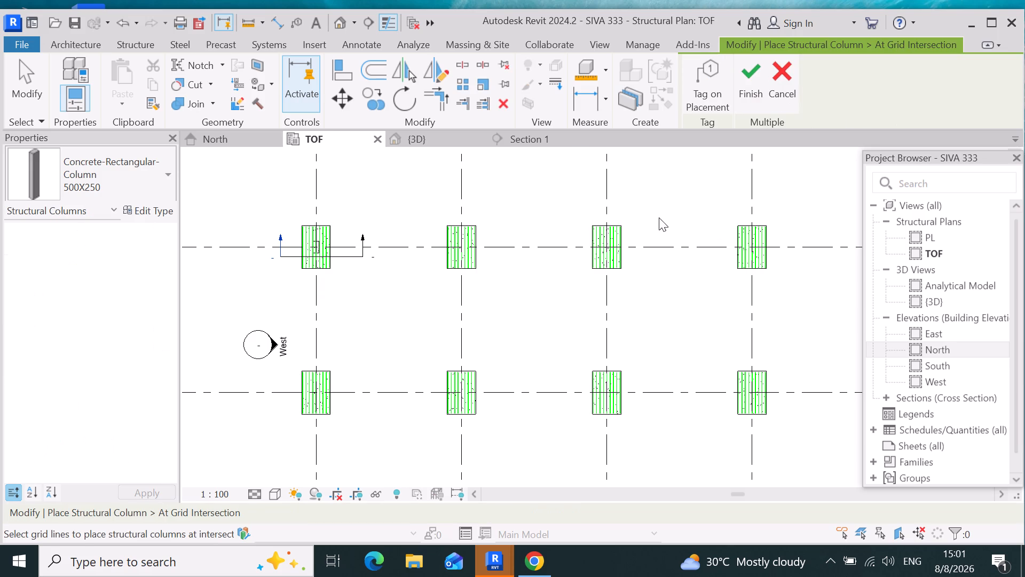
pyautogui.scroll(-10, 658, 217)
pyautogui.scroll(-4, 299, 305)
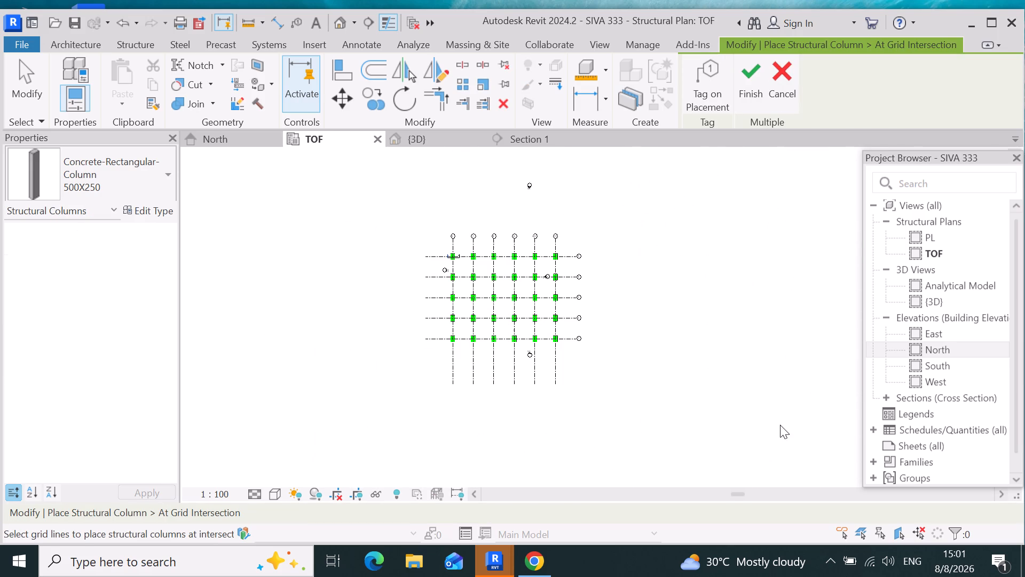
pyautogui.moveTo(705, 339); pyautogui.dragTo(446, 235)
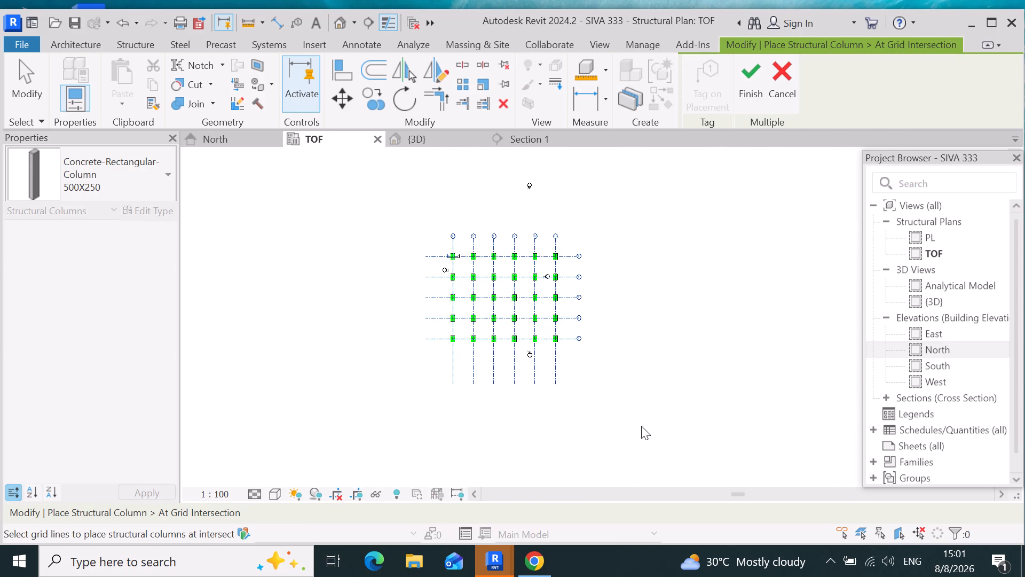
pyautogui.moveTo(641, 424); pyautogui.dragTo(366, 201)
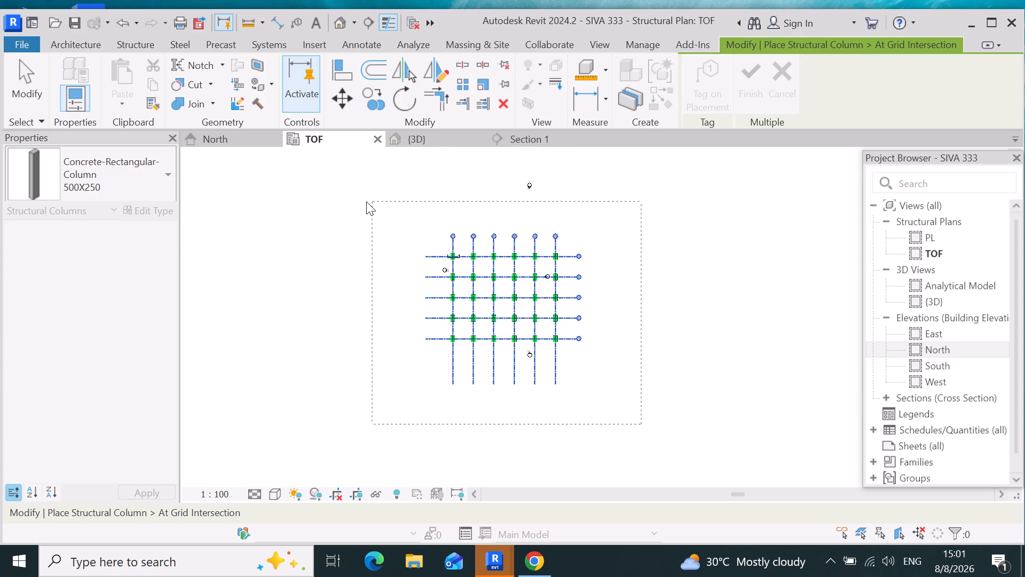
pyautogui.moveTo(366, 201); pyautogui.dragTo(365, 201)
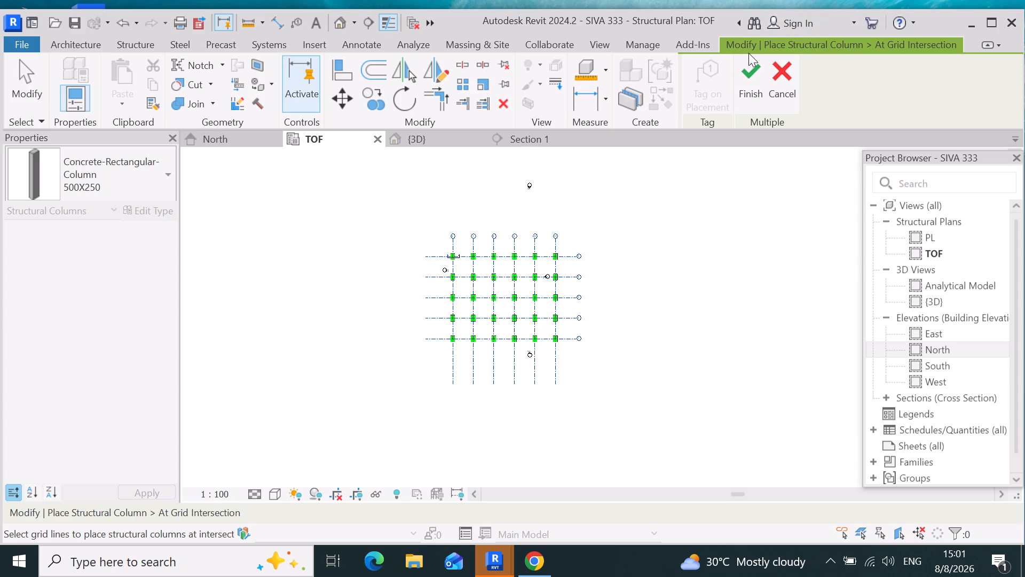
pyautogui.click(749, 64)
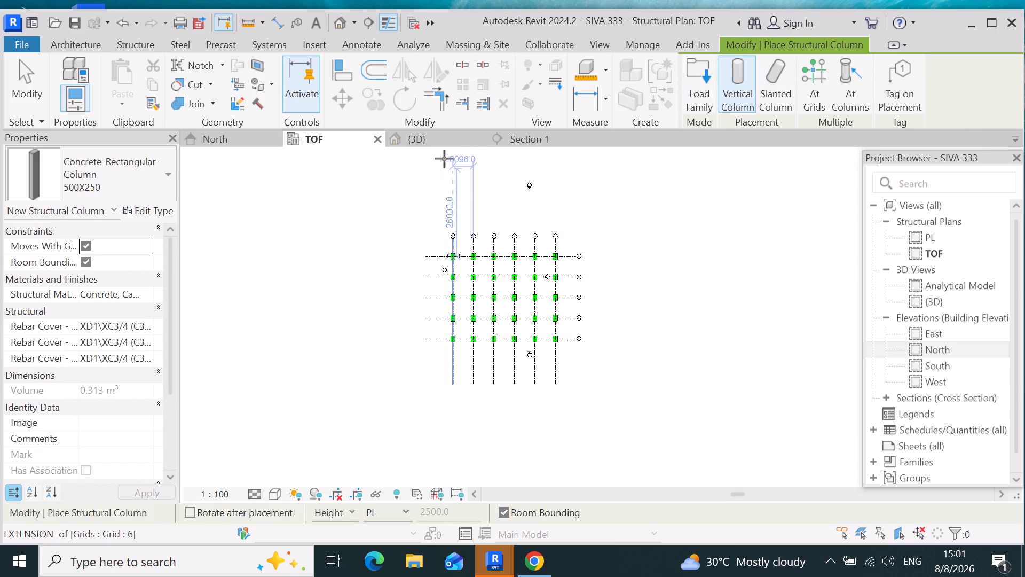
# Examine the placed columns on the reinforced footings in the 3D view.
pyautogui.click(441, 138)
pyautogui.scroll(3, 533, 431)
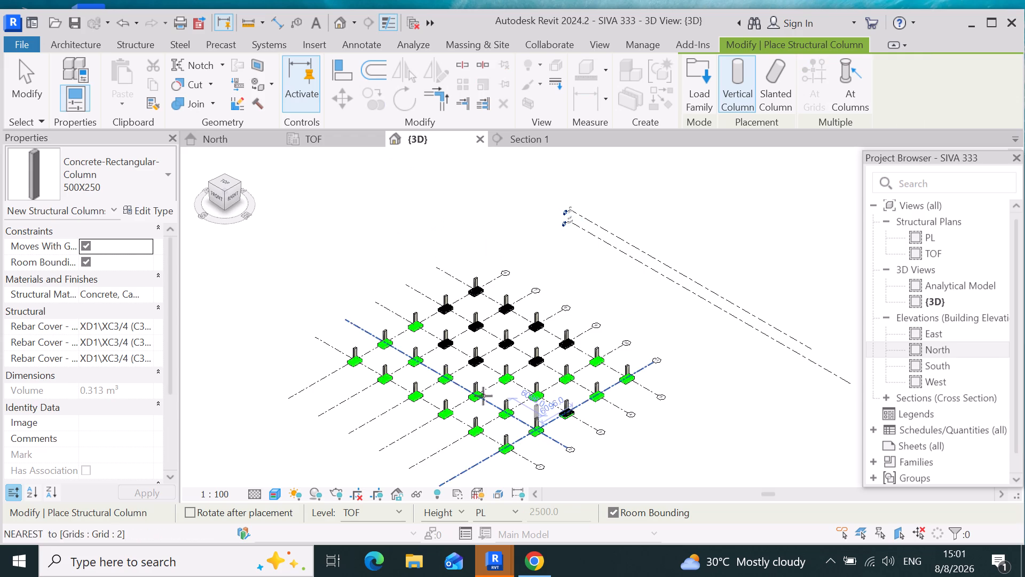
pyautogui.scroll(1, 483, 396)
pyautogui.scroll(7, 429, 341)
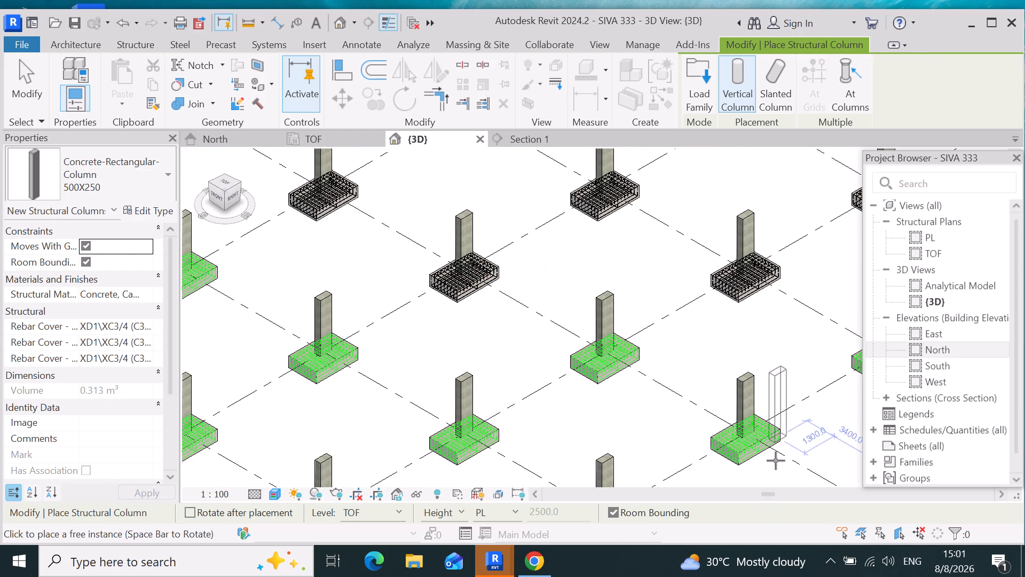
pyautogui.scroll(5, 620, 461)
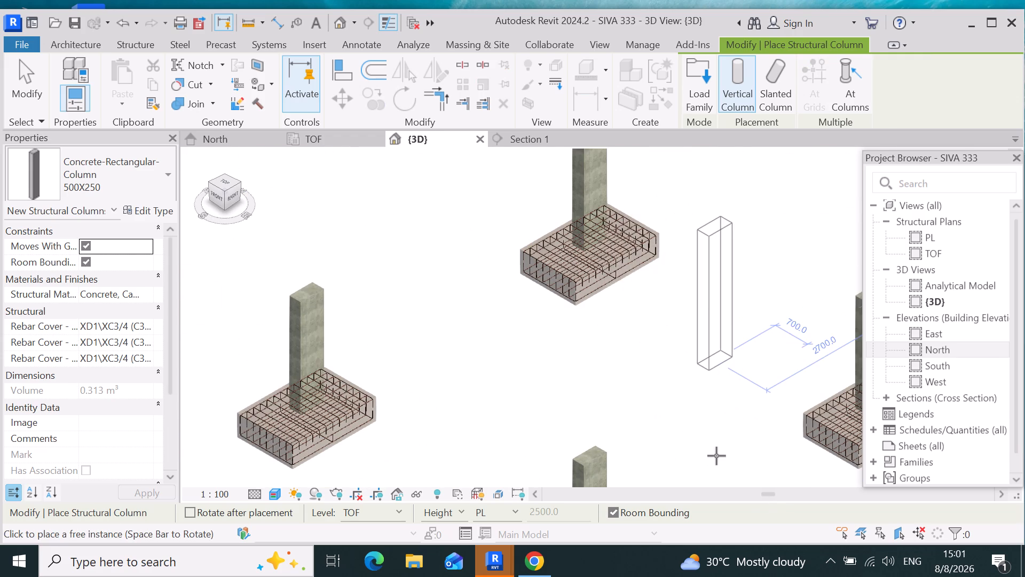
pyautogui.scroll(-9, 715, 448)
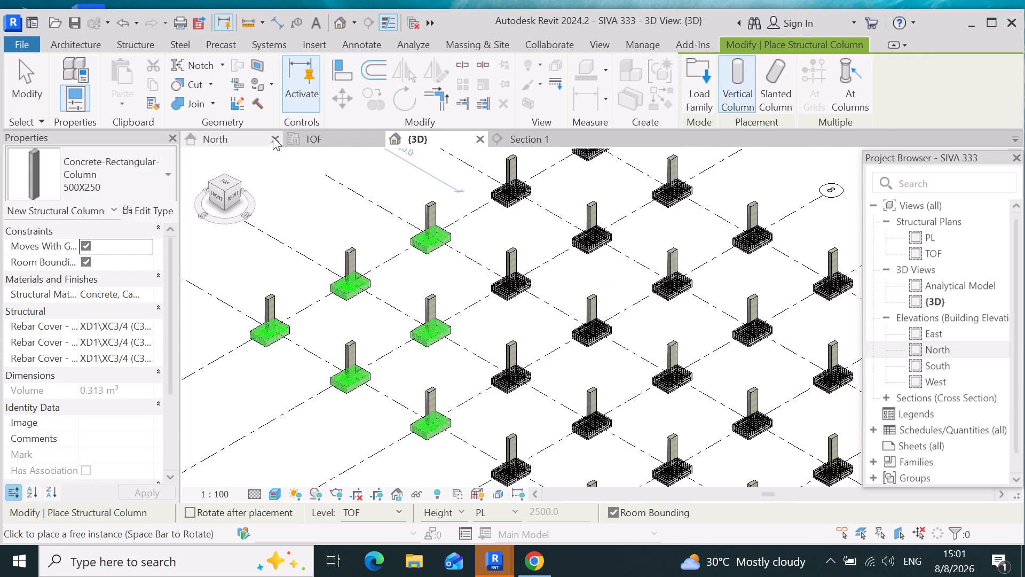
# In the TOF plan, filter a selection of the whole model down to Grids and temporarily hide those grid lines.
pyautogui.click(324, 134)
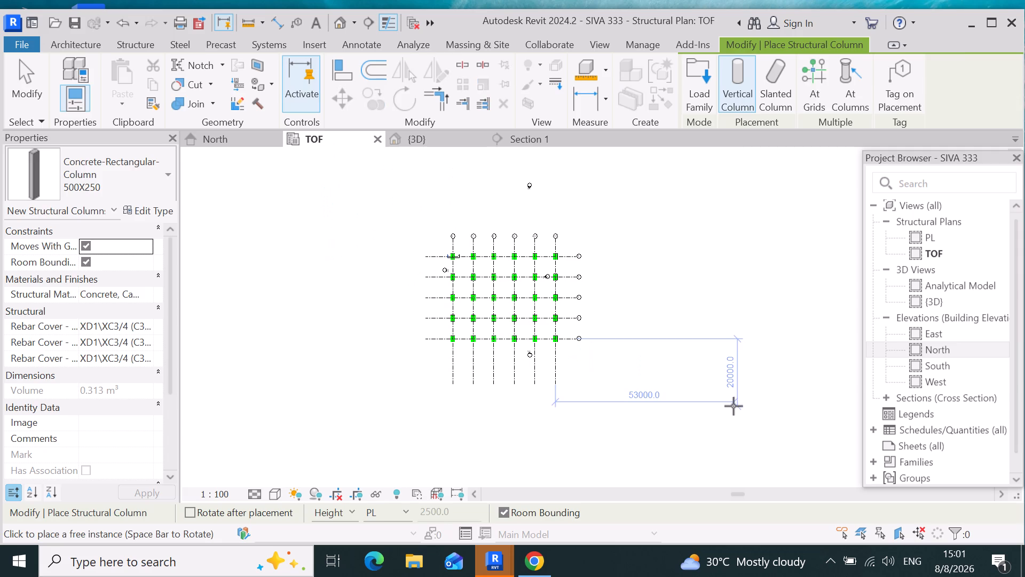
pyautogui.press('Escape')
pyautogui.moveTo(685, 420); pyautogui.dragTo(674, 308)
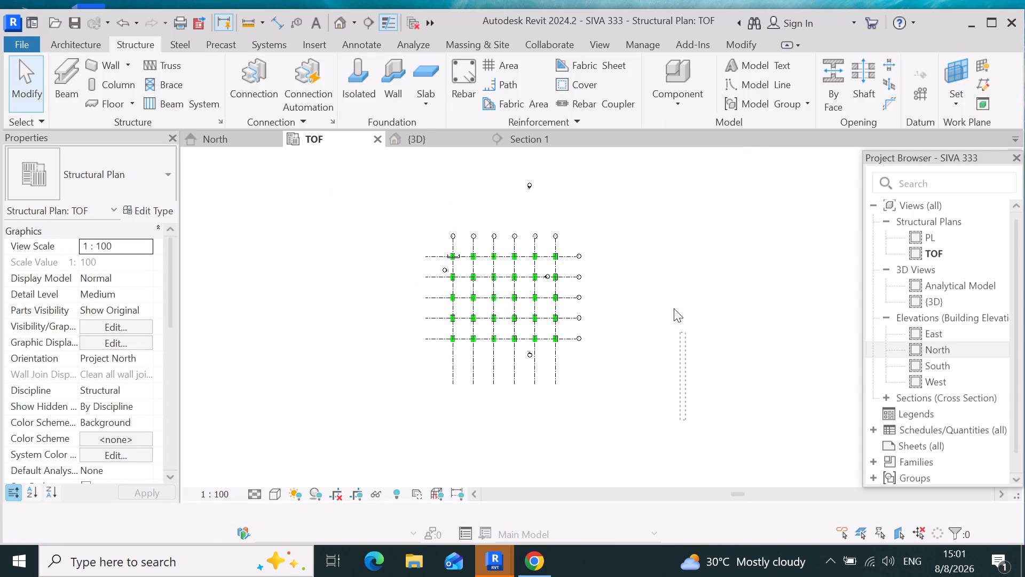
pyautogui.moveTo(674, 308); pyautogui.dragTo(390, 199)
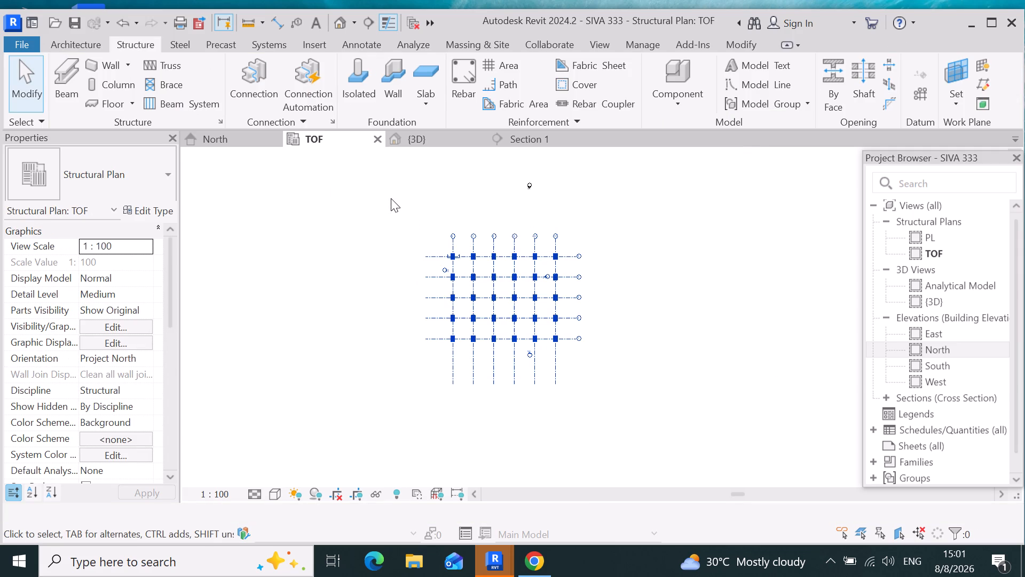
pyautogui.click(688, 73)
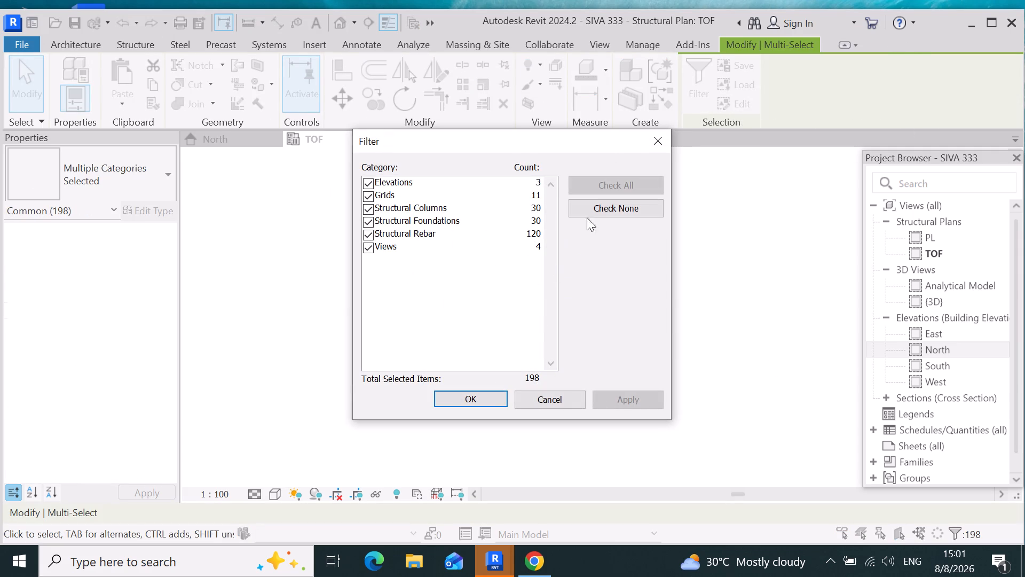
pyautogui.click(593, 208)
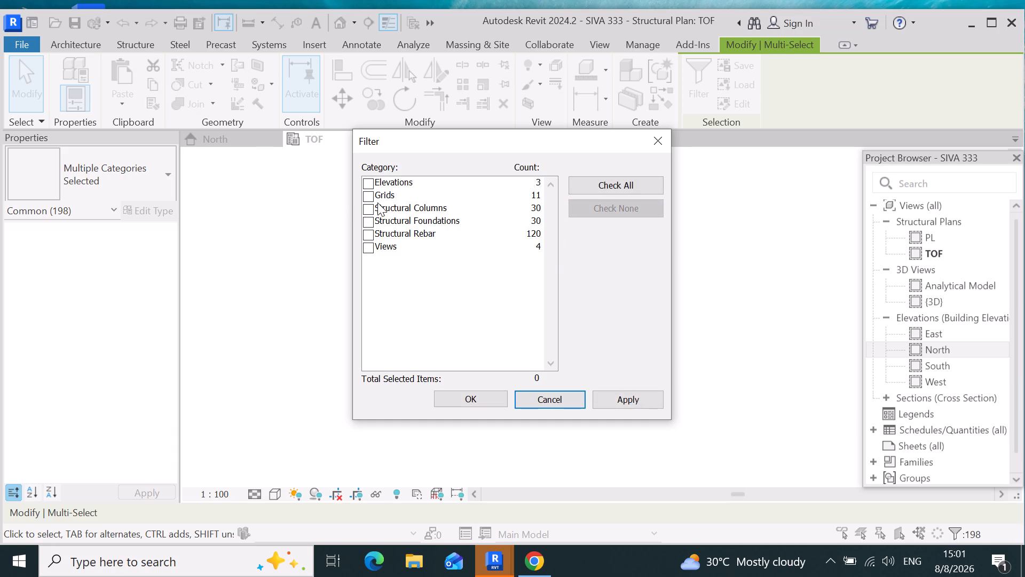
pyautogui.click(373, 200)
pyautogui.click(370, 196)
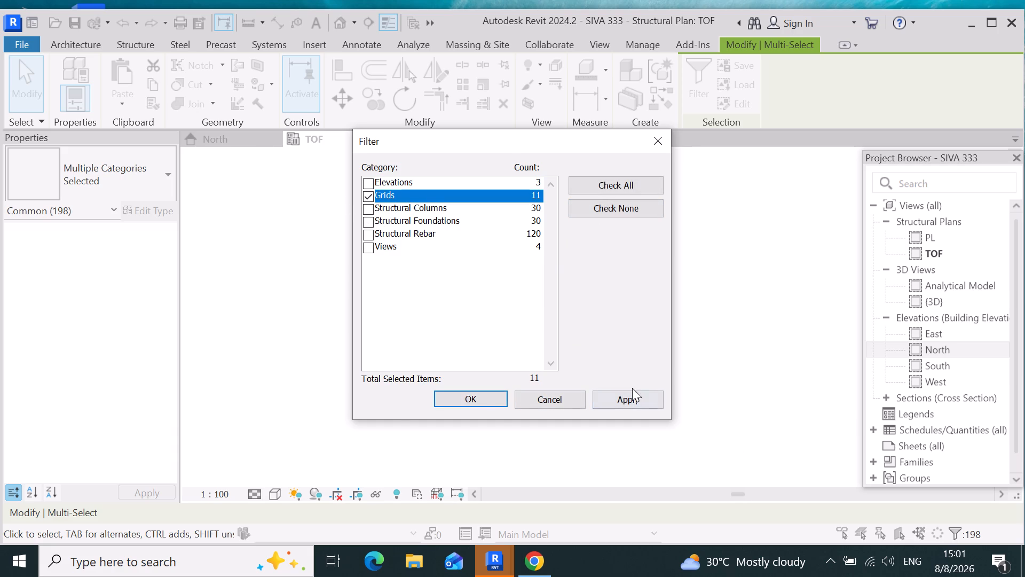
pyautogui.click(605, 397)
pyautogui.click(492, 395)
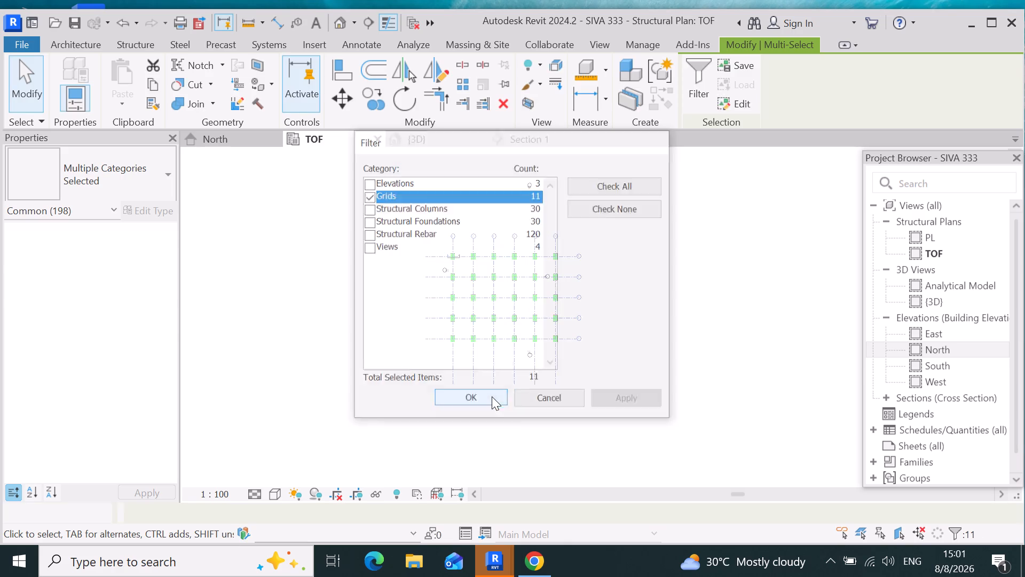
pyautogui.write('hh')
# In the TOF plan, filter a selection of the whole model down to Structural Rebar and temporarily hide the rebar.
pyautogui.moveTo(636, 410); pyautogui.dragTo(590, 321)
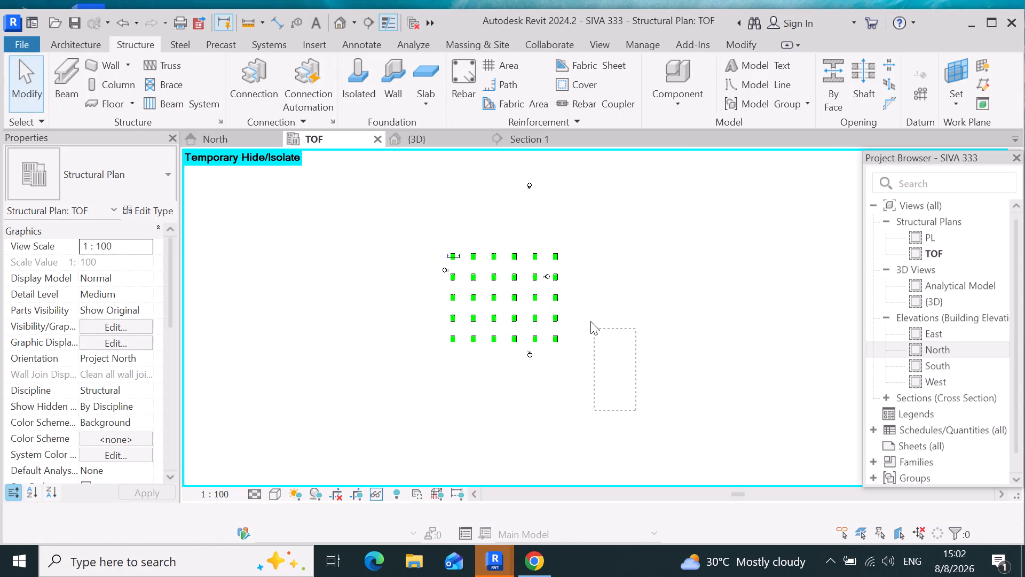
pyautogui.moveTo(590, 321); pyautogui.dragTo(376, 198)
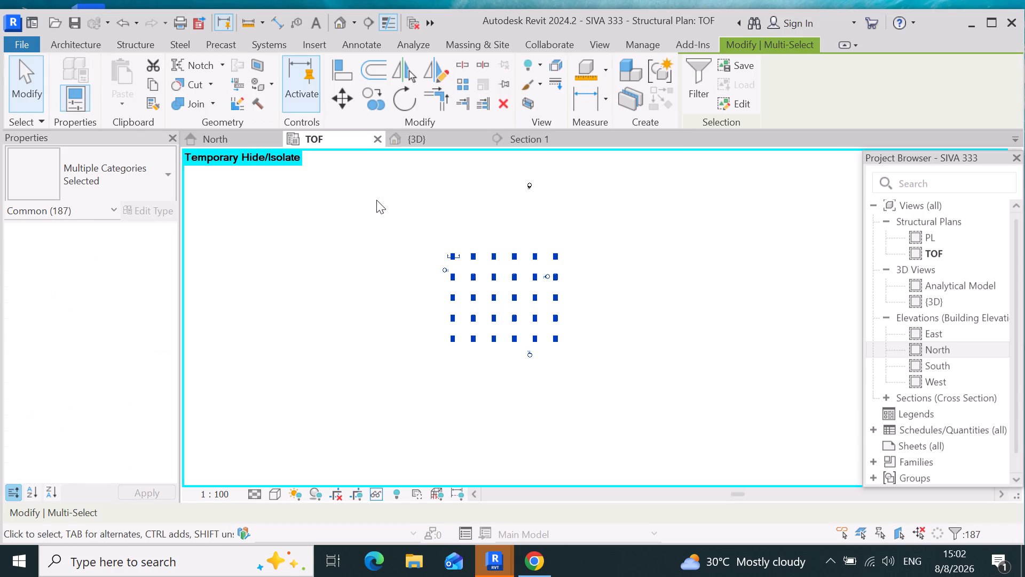
pyautogui.click(692, 72)
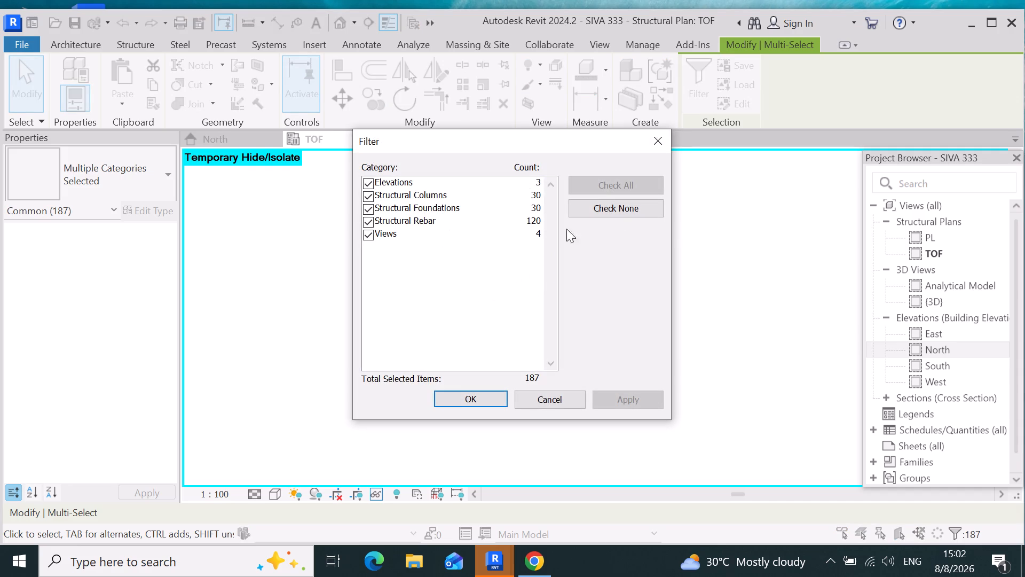
pyautogui.click(609, 205)
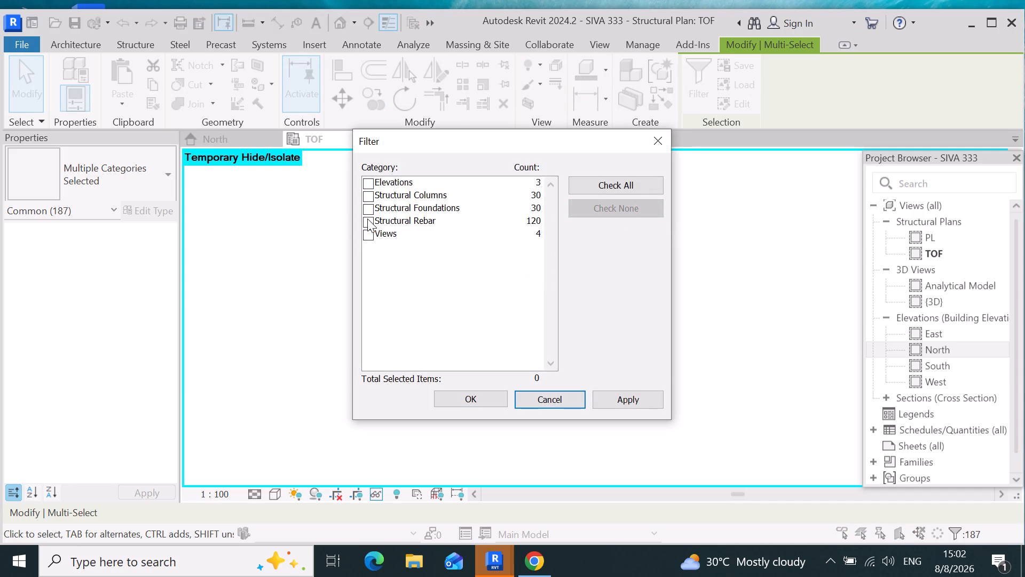
pyautogui.click(367, 219)
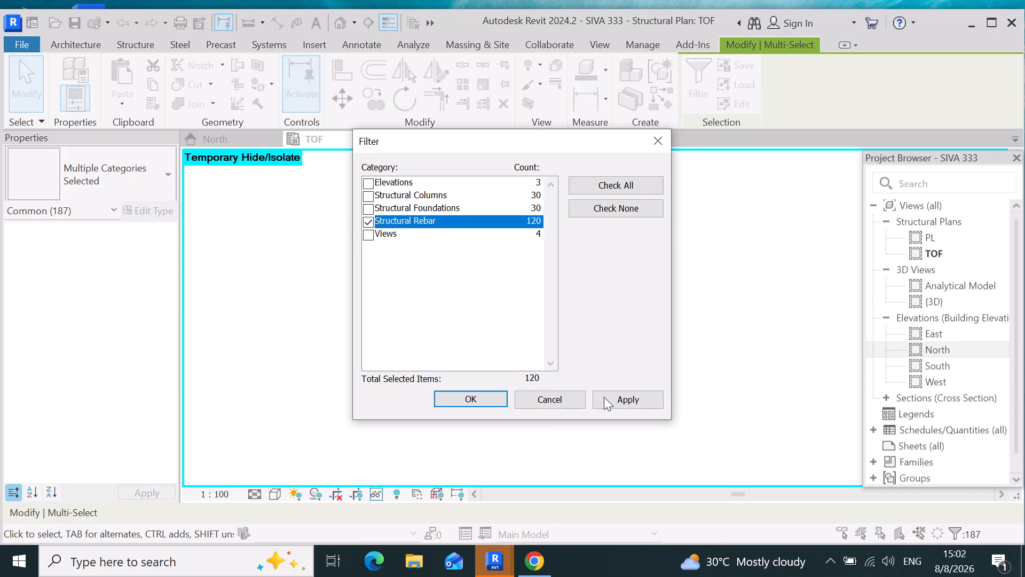
pyautogui.click(611, 409)
pyautogui.click(468, 404)
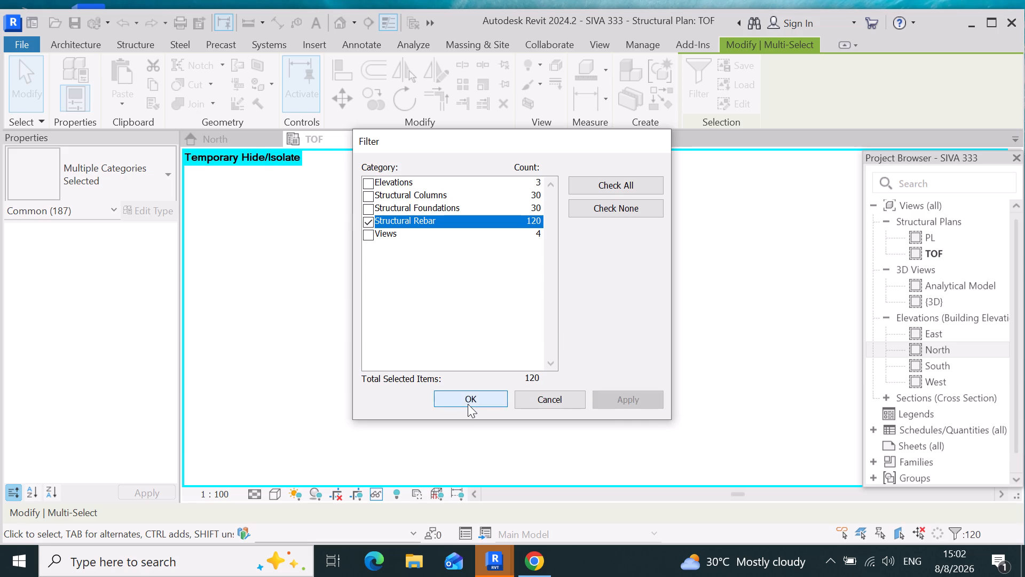
pyautogui.scroll(4, 426, 253)
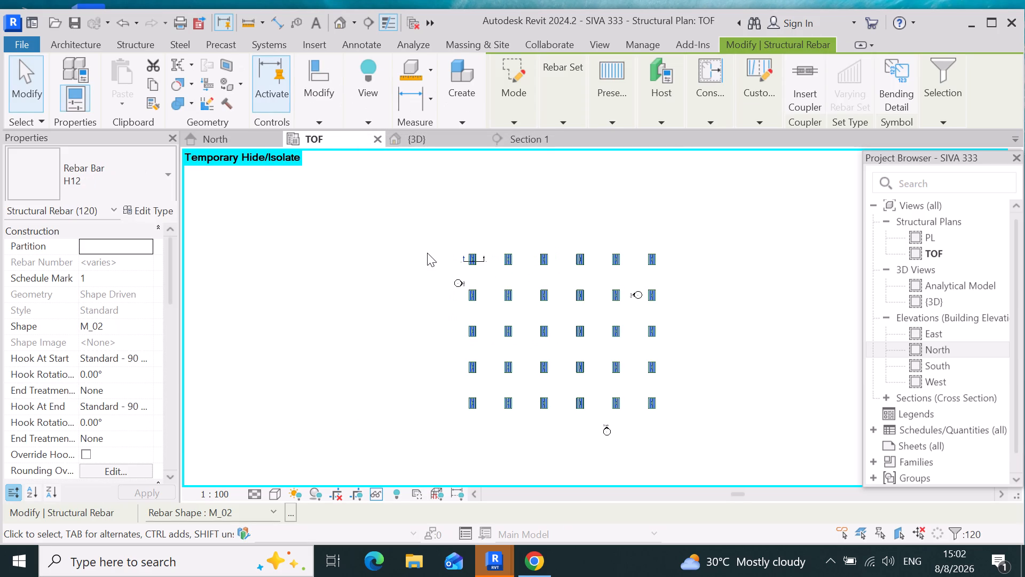
pyautogui.write('hh')
# Examine the columns and footings in the TOF plan with the grids and rebar hidden.
pyautogui.scroll(2, 634, 298)
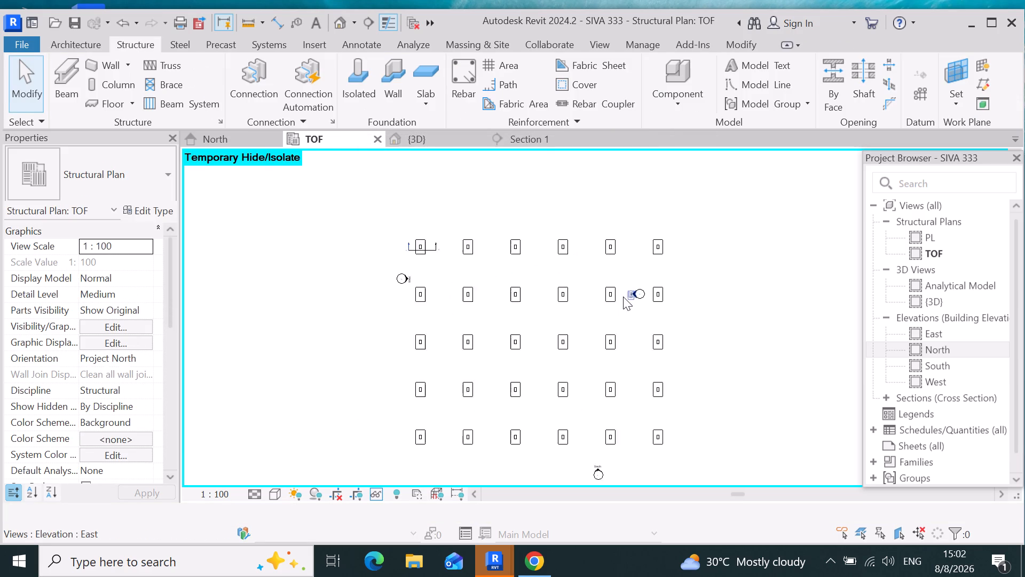
pyautogui.scroll(1, 623, 297)
pyautogui.scroll(4, 531, 277)
pyautogui.scroll(7, 474, 205)
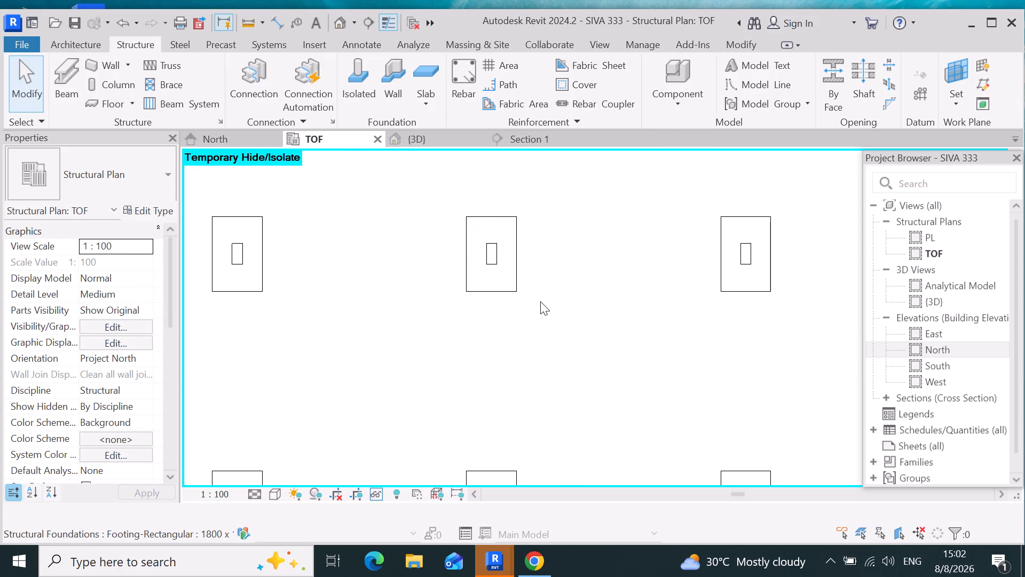
pyautogui.scroll(-5, 542, 310)
pyautogui.scroll(4, 206, 267)
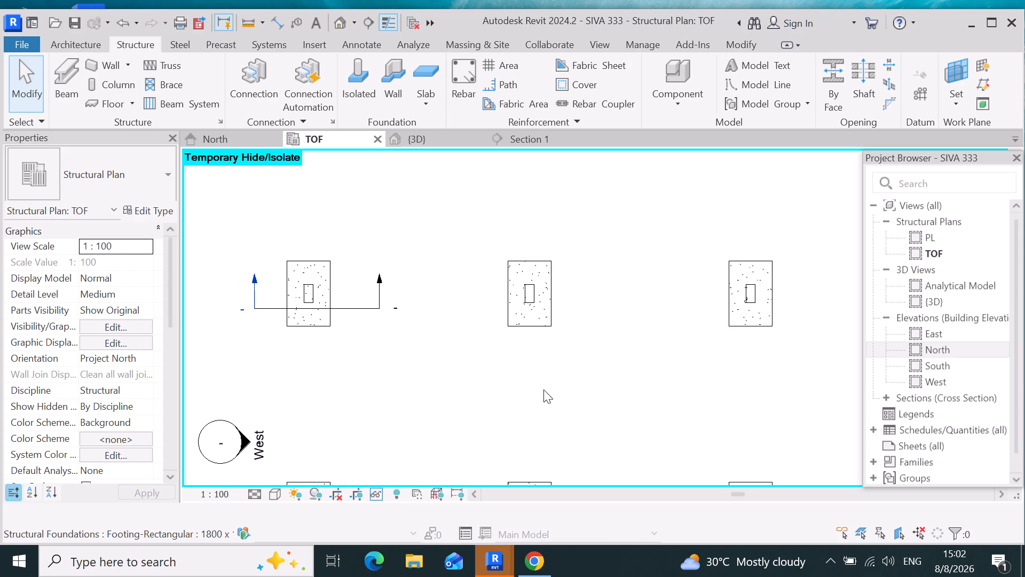
pyautogui.scroll(4, 532, 321)
pyautogui.scroll(-3, 543, 266)
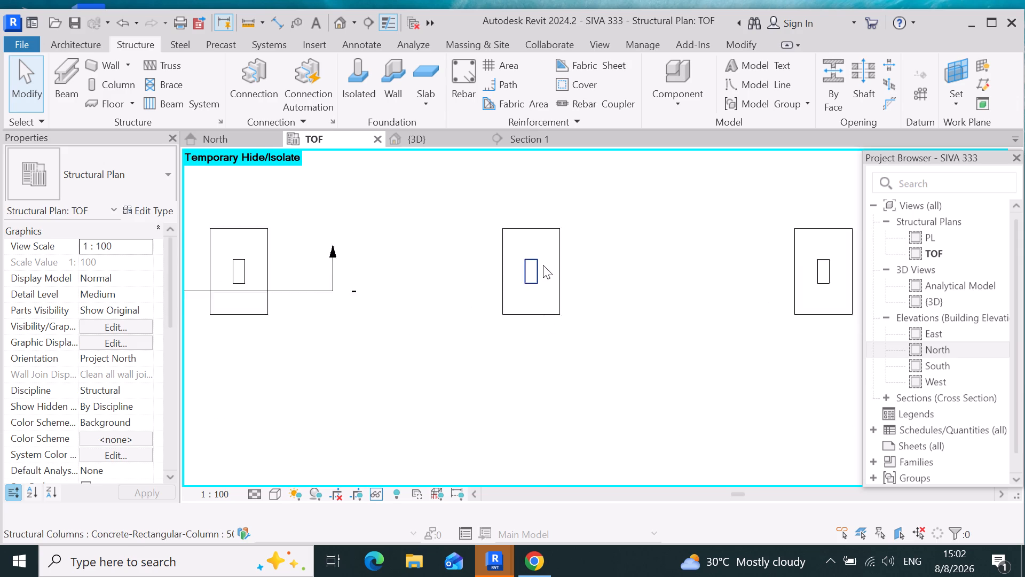
pyautogui.scroll(-2, 543, 265)
pyautogui.scroll(-4, 480, 275)
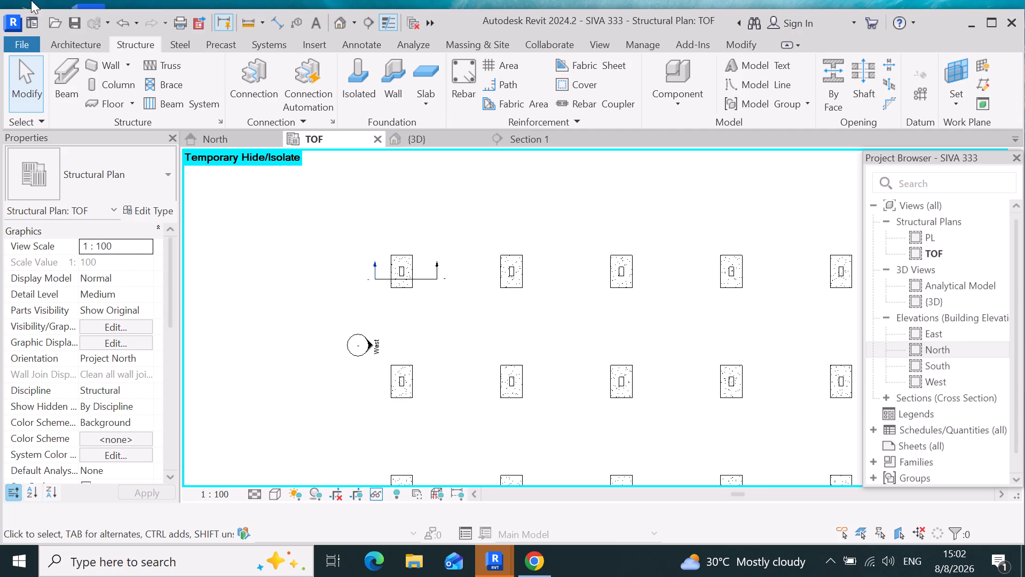
# Draw a cross section lengthwise through the second column of the top row, pulling its view depth in to just beyond the footing edge.
pyautogui.scroll(8, 539, 281)
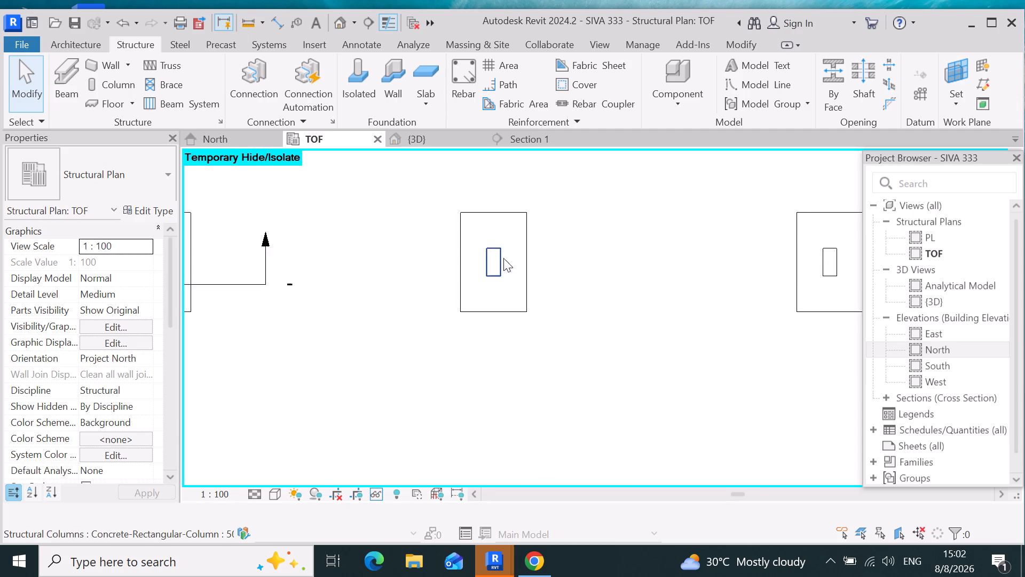
pyautogui.scroll(3, 503, 258)
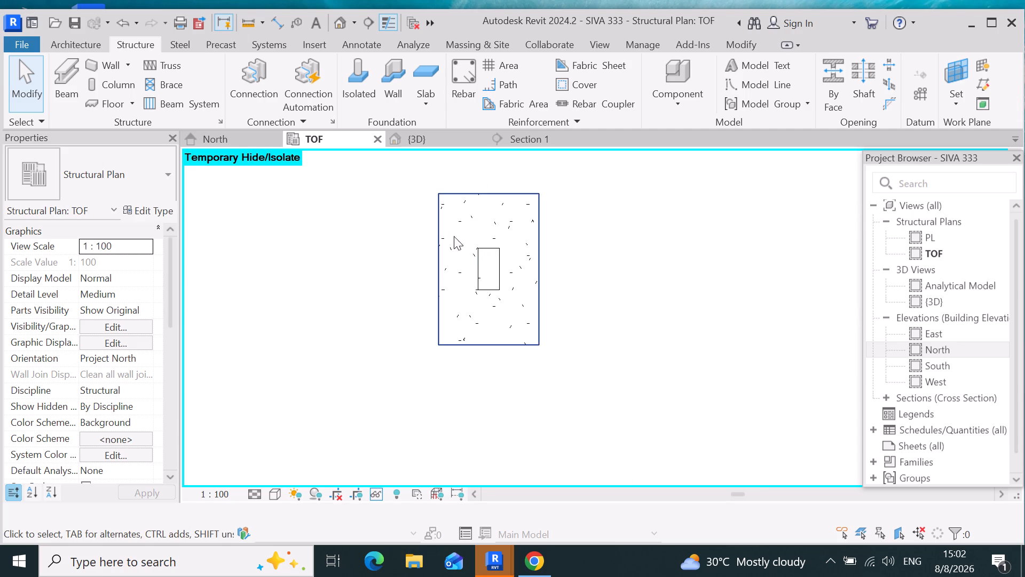
pyautogui.click(373, 24)
pyautogui.scroll(5, 470, 276)
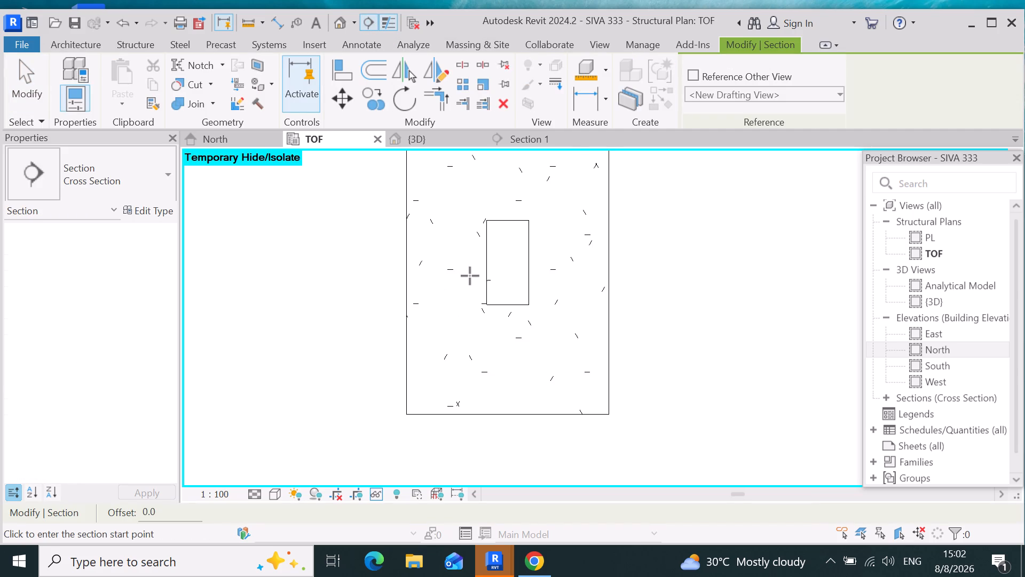
pyautogui.click(506, 200)
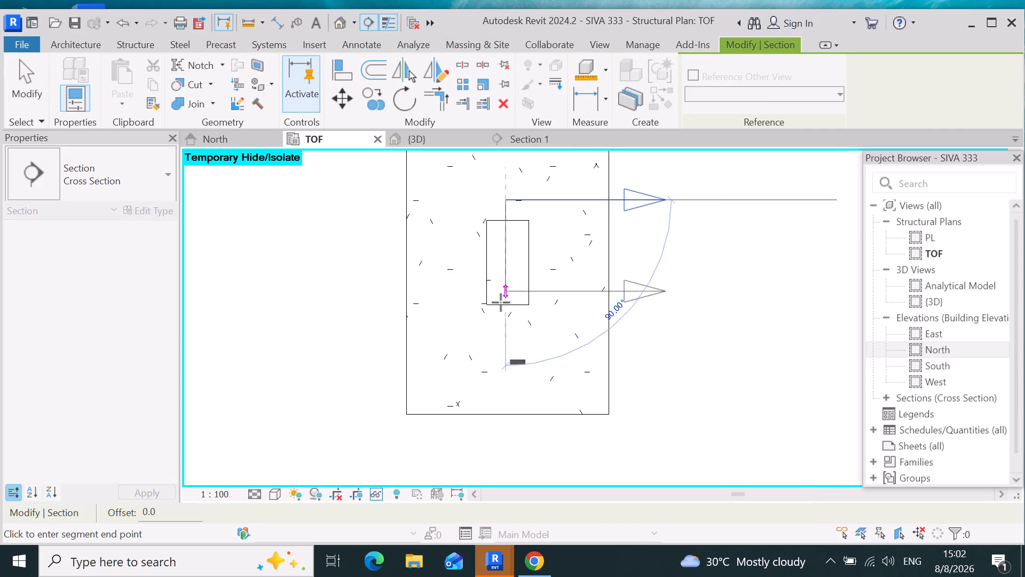
pyautogui.click(507, 331)
pyautogui.scroll(-4, 500, 325)
pyautogui.moveTo(795, 294); pyautogui.dragTo(603, 303)
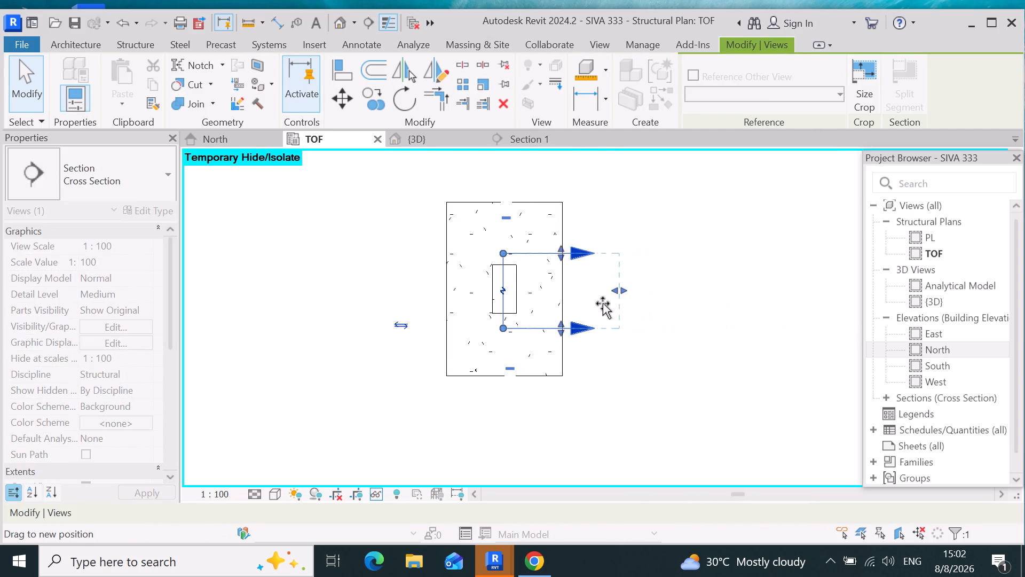
pyautogui.moveTo(603, 303); pyautogui.dragTo(581, 307)
pyautogui.click(580, 307)
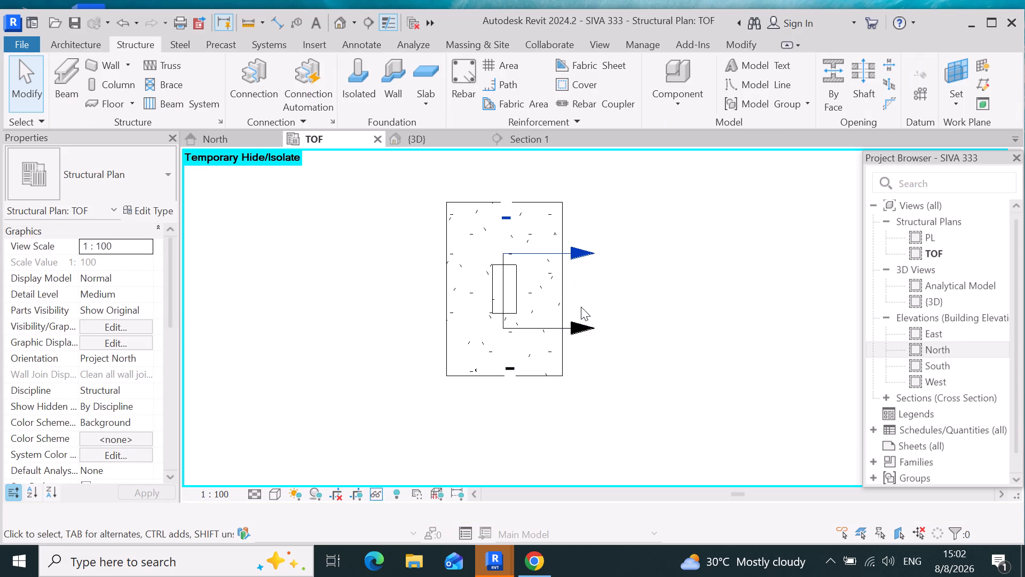
# Open the view of the new section cut through the column.
pyautogui.click(541, 252)
pyautogui.click(582, 253)
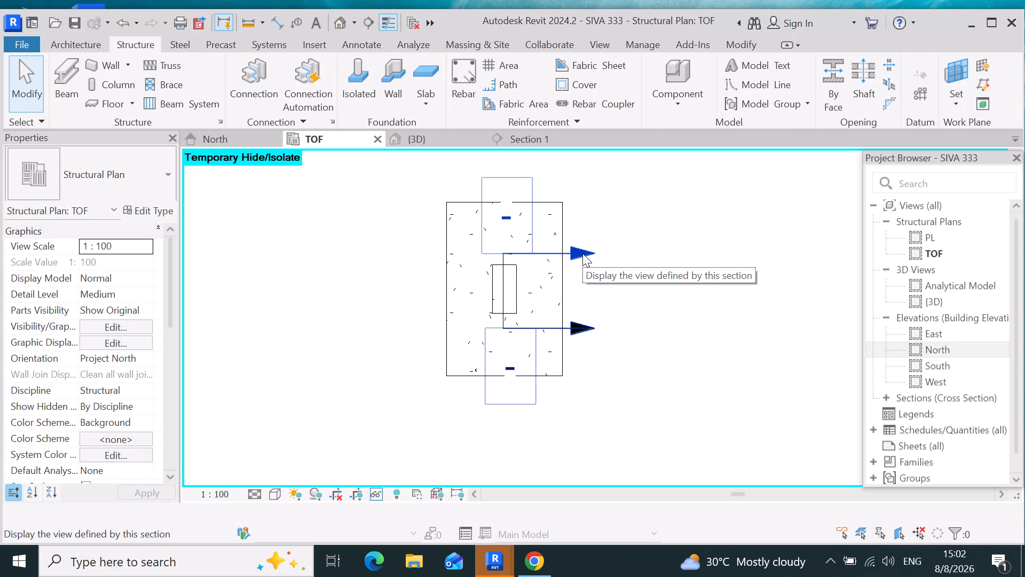
pyautogui.click(504, 288)
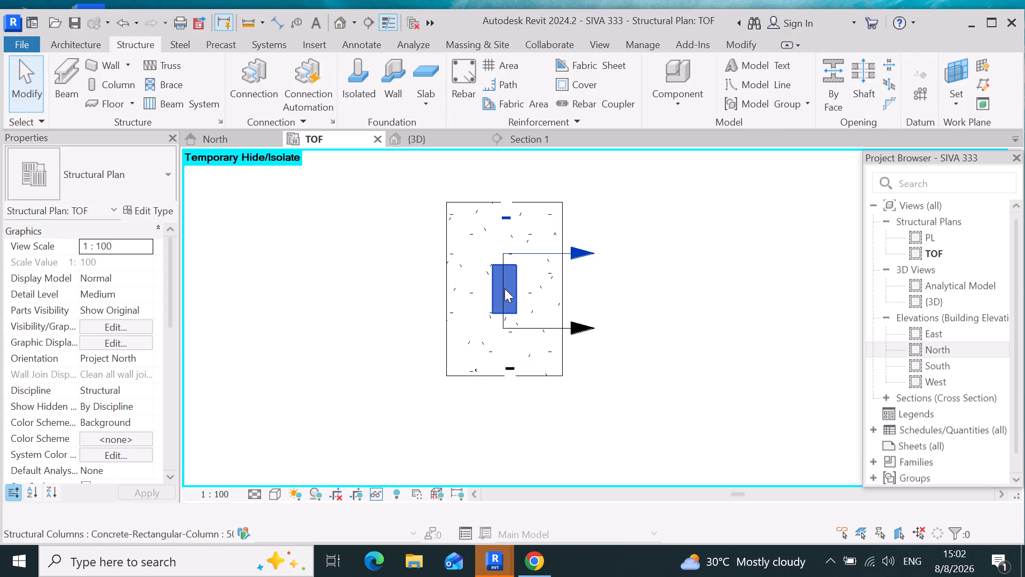
pyautogui.click(555, 332)
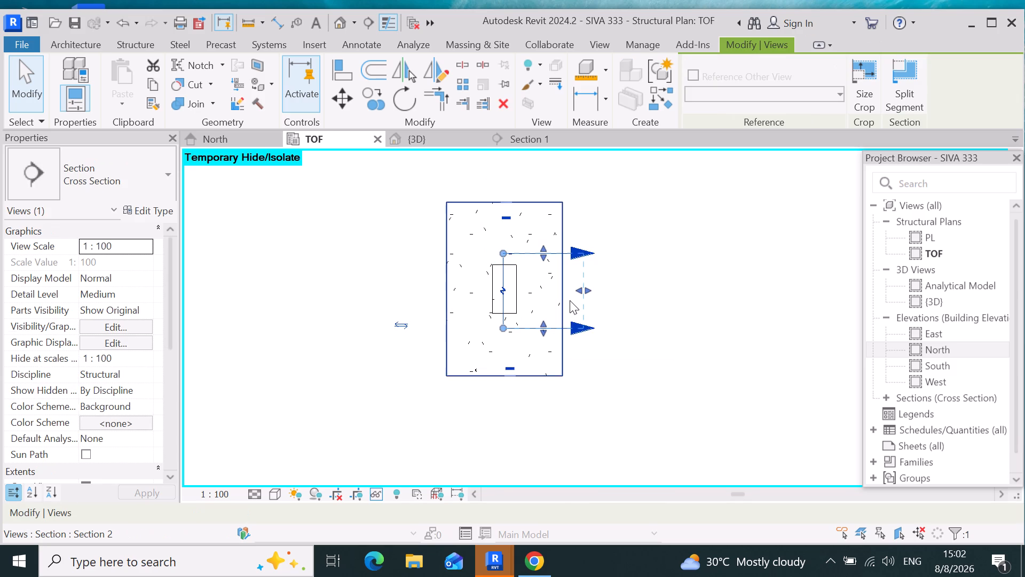
pyautogui.rightClick(570, 300)
pyautogui.click(634, 206)
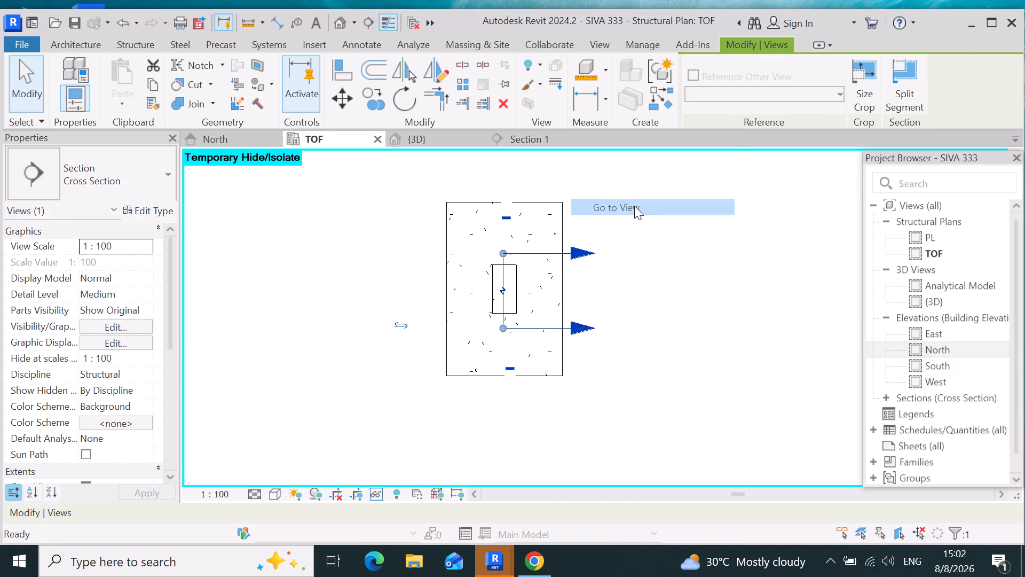
# Examine the column and the reinforced footing beneath it in the section view.
pyautogui.scroll(-4, 616, 244)
pyautogui.scroll(1, 603, 336)
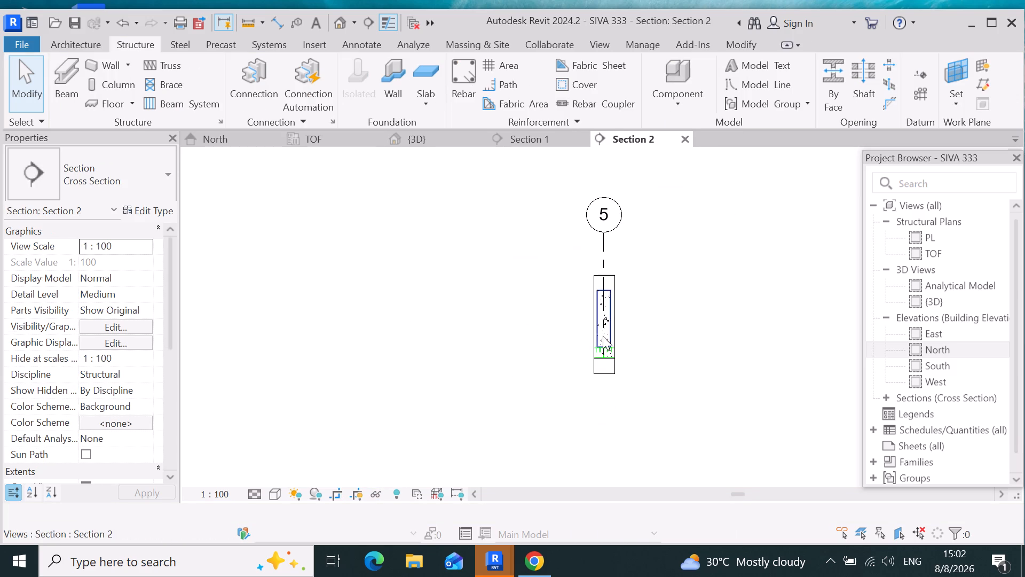
pyautogui.scroll(11, 603, 336)
pyautogui.scroll(-5, 535, 339)
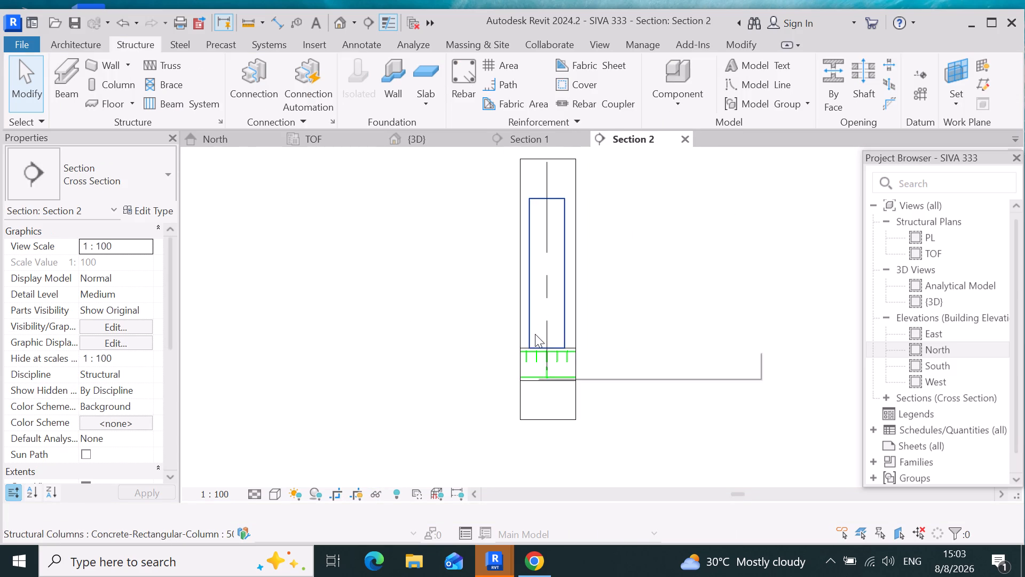
pyautogui.scroll(4, 522, 388)
pyautogui.scroll(9, 573, 336)
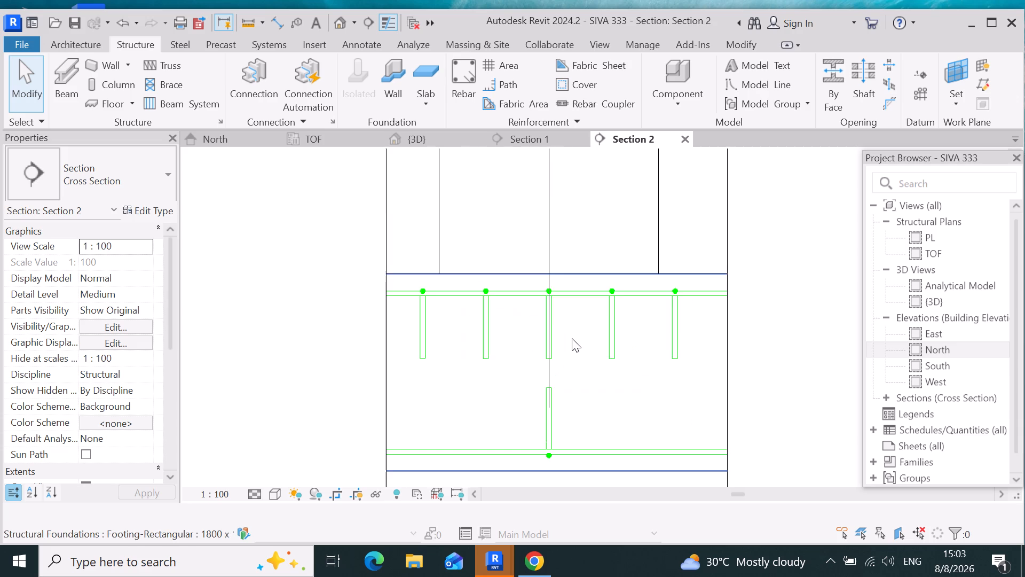
pyautogui.scroll(-13, 519, 337)
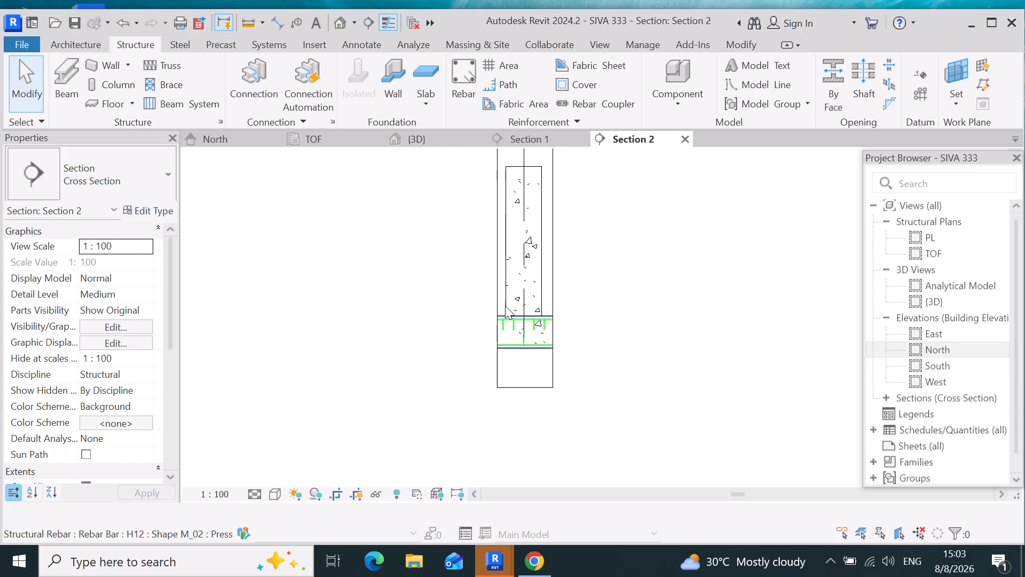
# Start the rebar Cover command on the 500X250 column and add a new cover type in the Rebar Cover Settings.
pyautogui.click(527, 241)
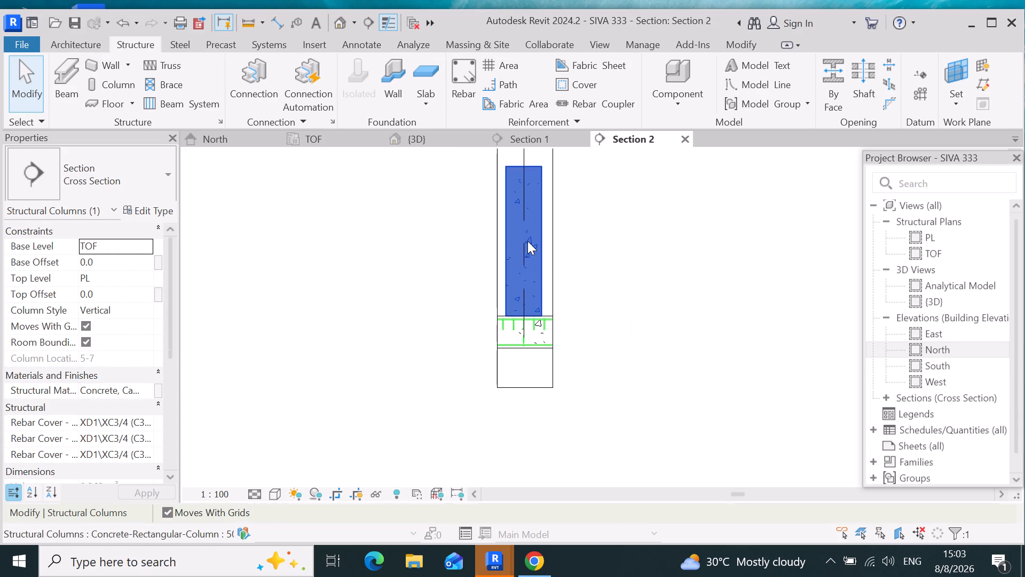
pyautogui.click(146, 46)
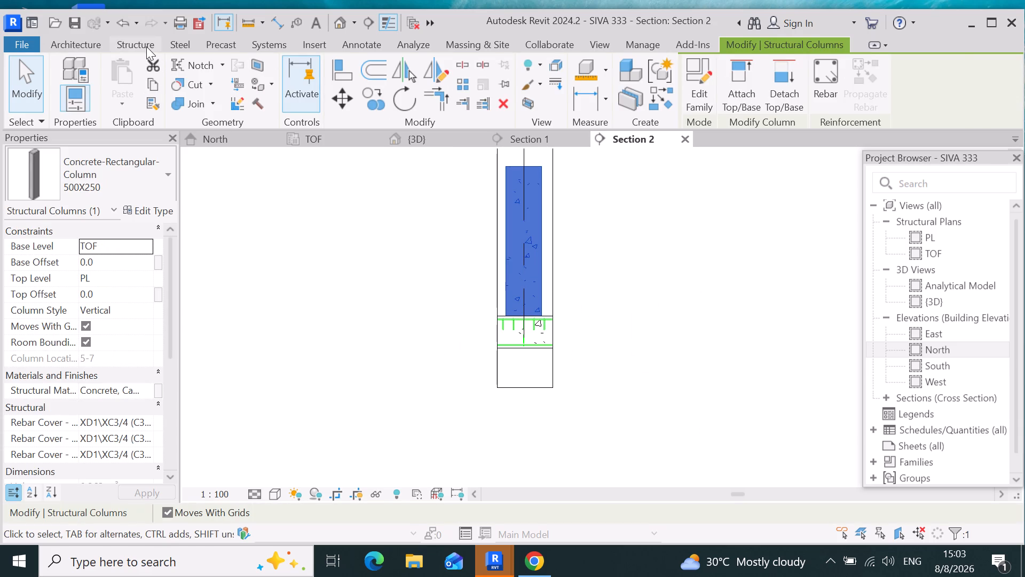
pyautogui.click(599, 84)
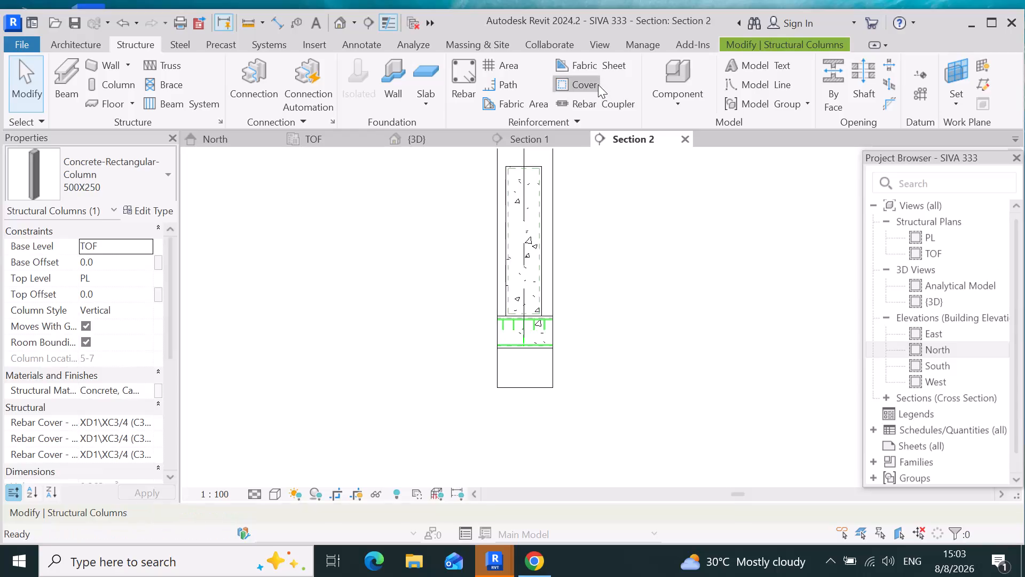
pyautogui.click(529, 225)
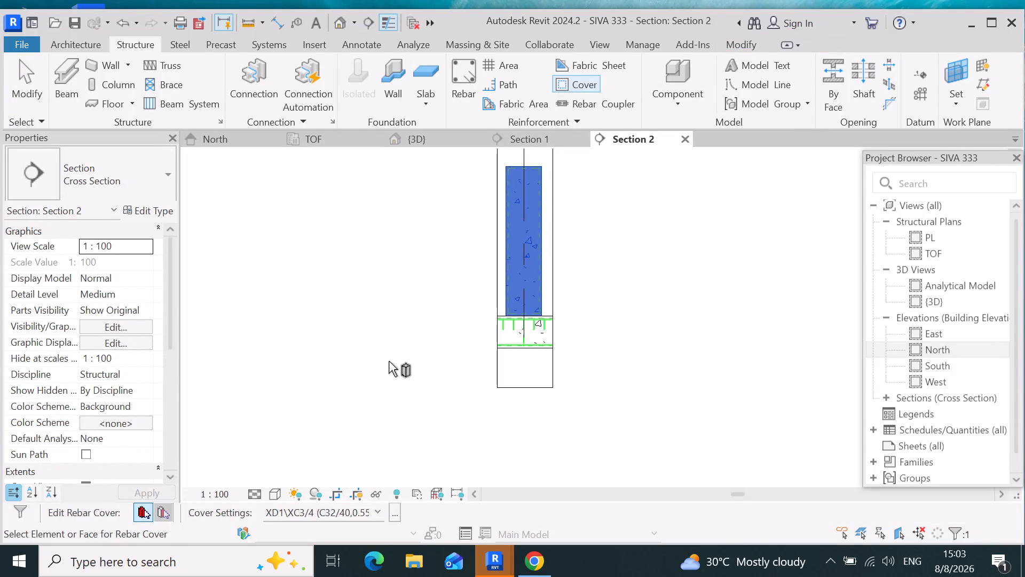
pyautogui.click(392, 513)
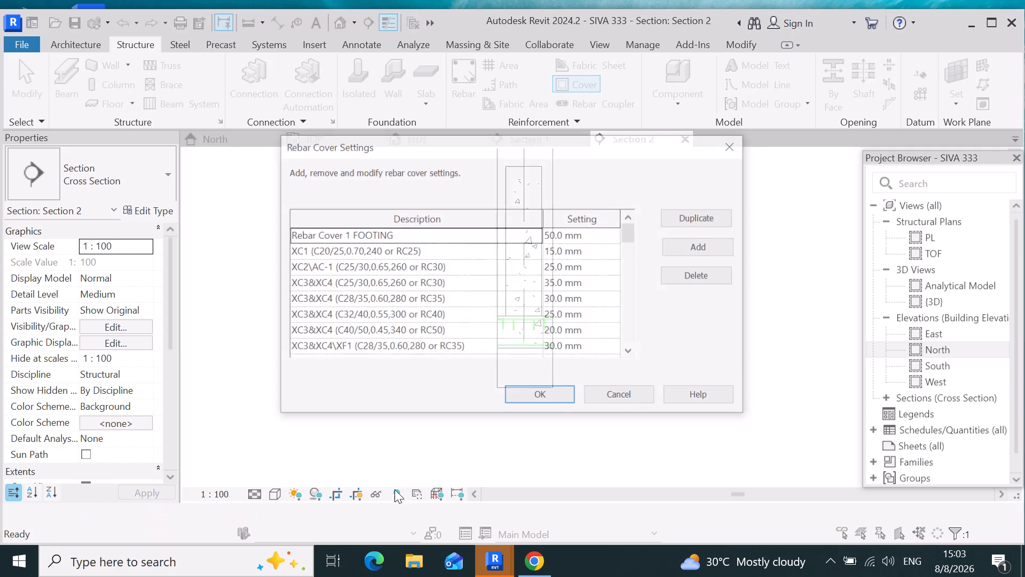
pyautogui.click(699, 251)
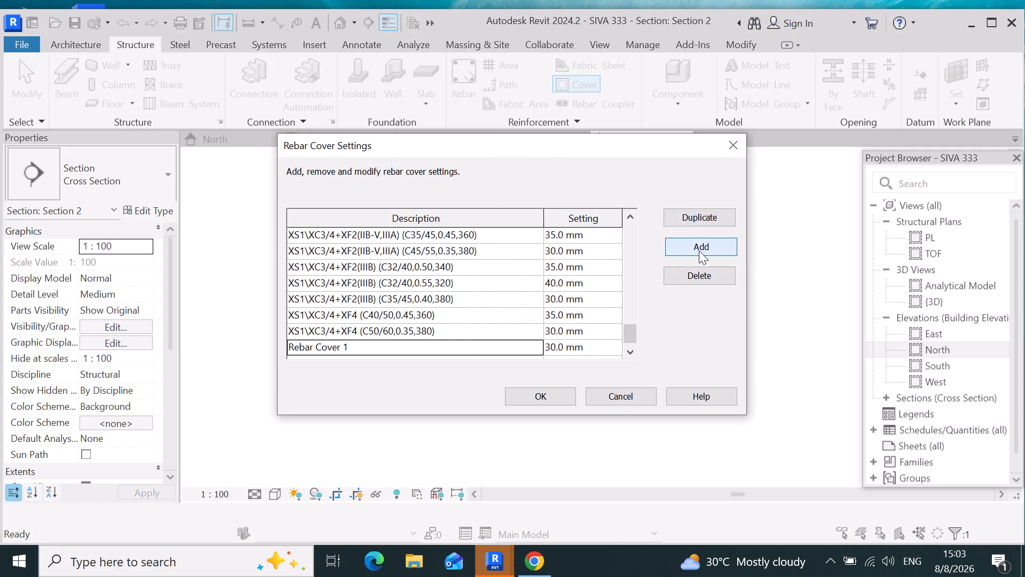
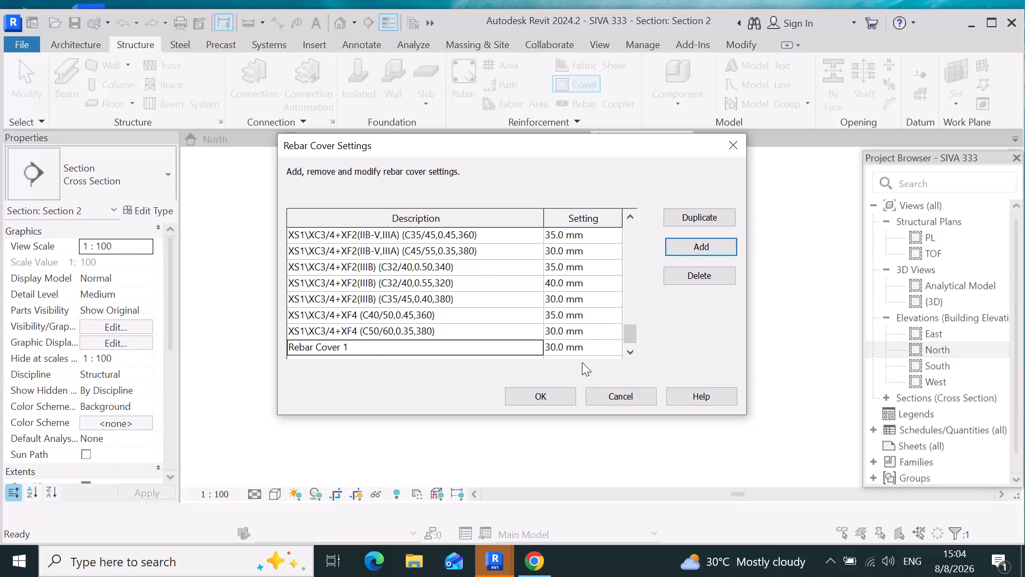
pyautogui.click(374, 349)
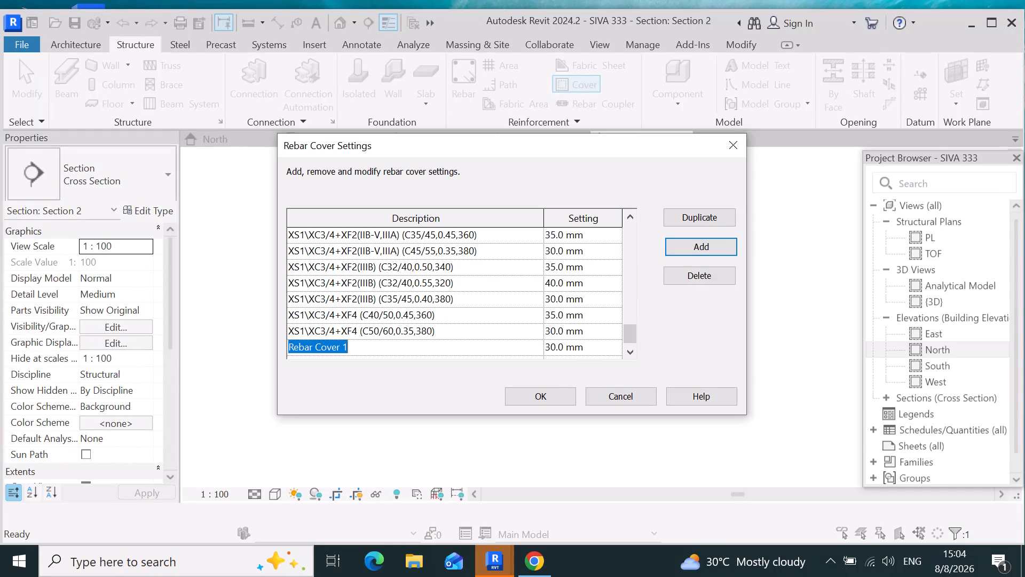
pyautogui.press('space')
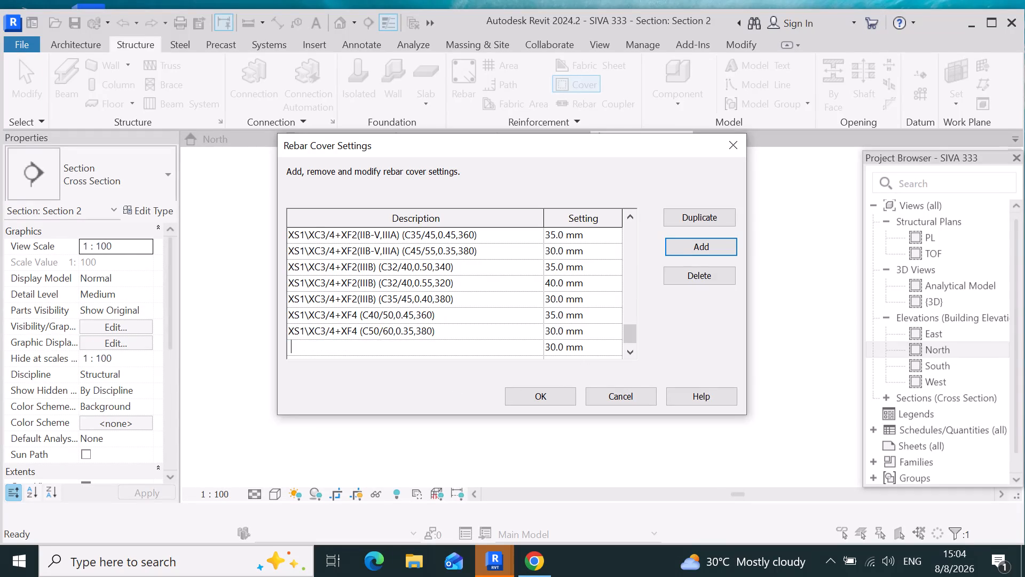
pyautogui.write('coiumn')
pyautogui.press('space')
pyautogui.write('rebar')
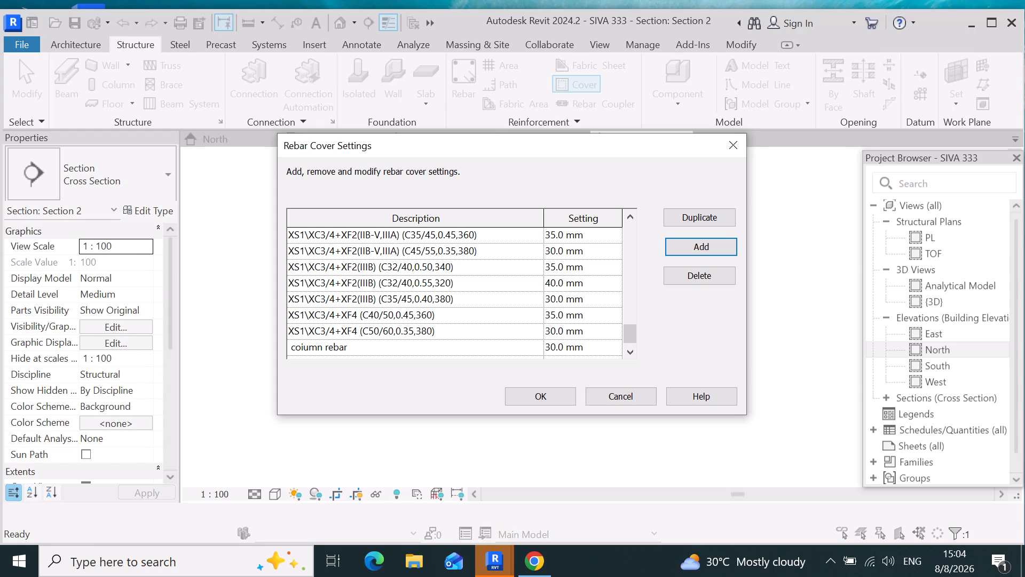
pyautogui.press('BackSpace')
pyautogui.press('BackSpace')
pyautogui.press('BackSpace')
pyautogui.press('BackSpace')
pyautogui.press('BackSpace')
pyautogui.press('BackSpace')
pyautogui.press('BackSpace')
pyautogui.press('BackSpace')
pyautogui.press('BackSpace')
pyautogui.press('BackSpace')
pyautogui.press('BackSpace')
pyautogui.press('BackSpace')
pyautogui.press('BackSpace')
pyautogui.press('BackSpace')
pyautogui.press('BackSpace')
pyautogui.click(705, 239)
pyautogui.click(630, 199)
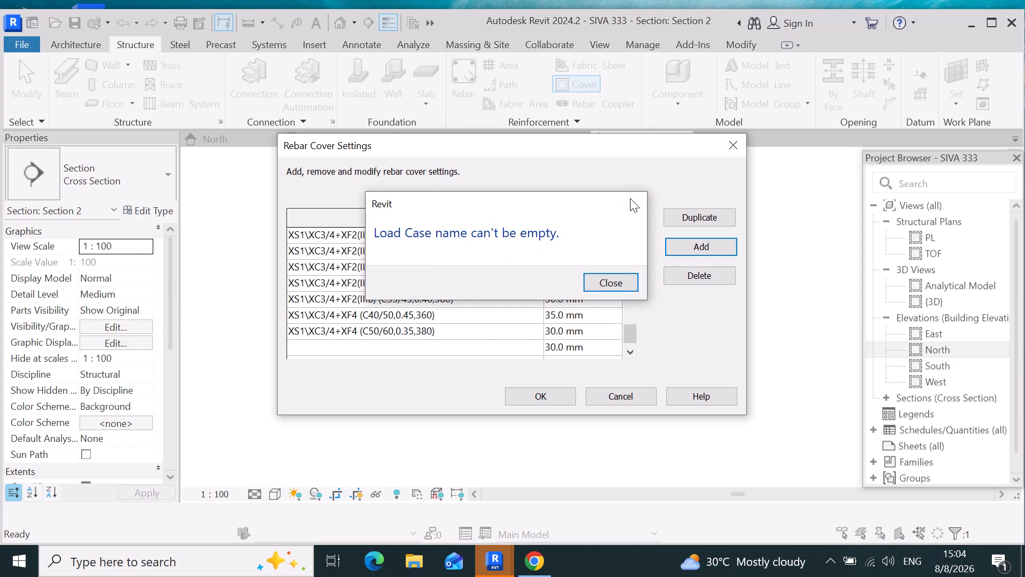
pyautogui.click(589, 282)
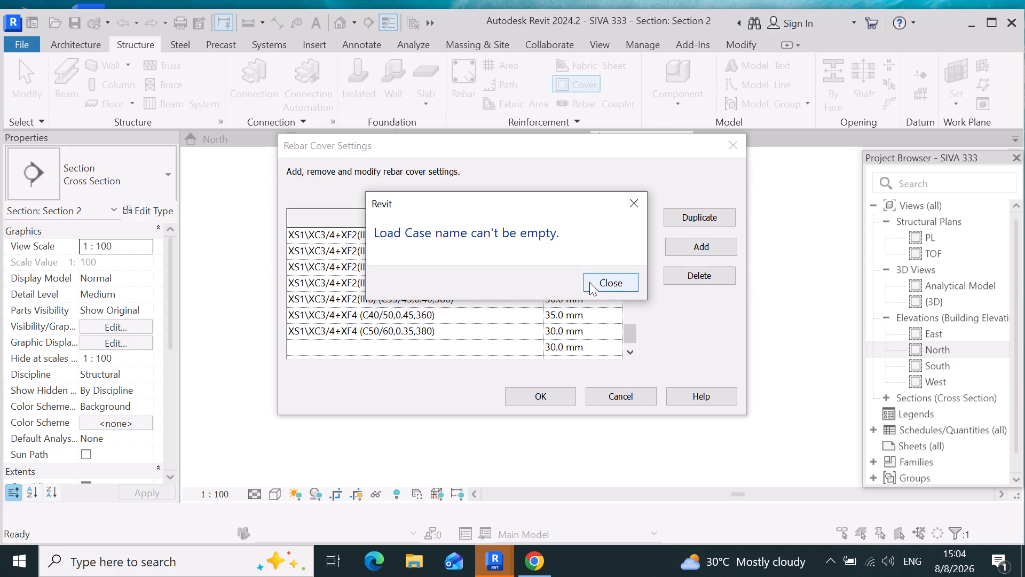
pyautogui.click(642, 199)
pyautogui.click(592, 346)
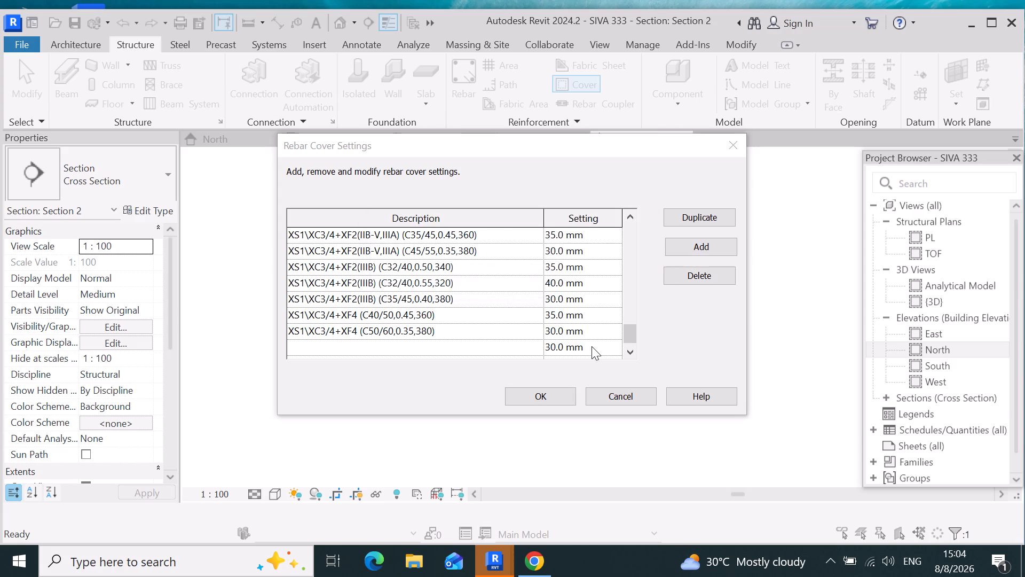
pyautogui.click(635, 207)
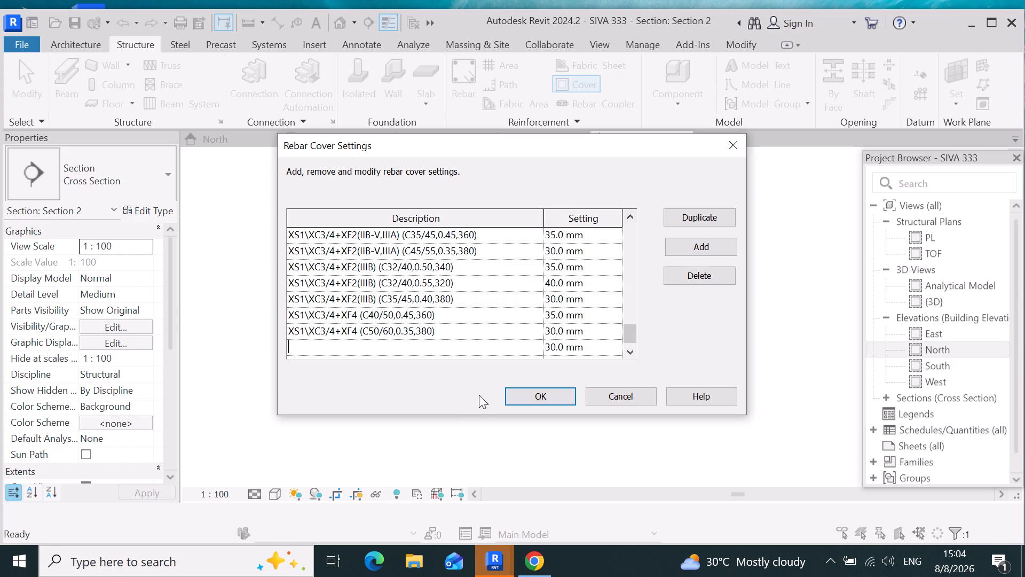
# Name the newly added rebar cover setting "column rebar", set its cover to 40 mm and accept the cover settings.
pyautogui.click(462, 349)
pyautogui.press('c')
pyautogui.write('olumn')
pyautogui.press('space')
pyautogui.write('reb')
pyautogui.write('ar')
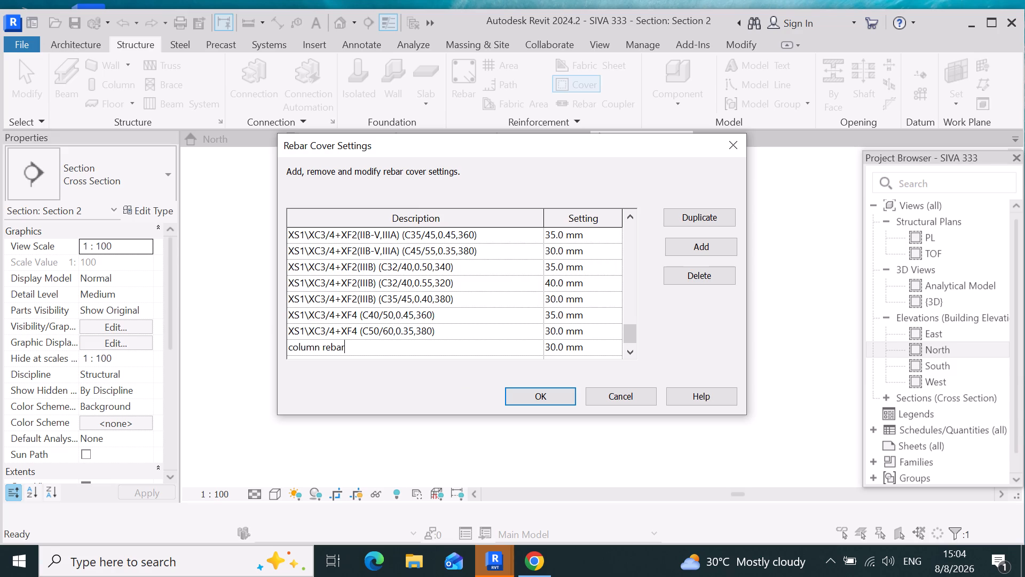
pyautogui.press('space')
pyautogui.click(591, 343)
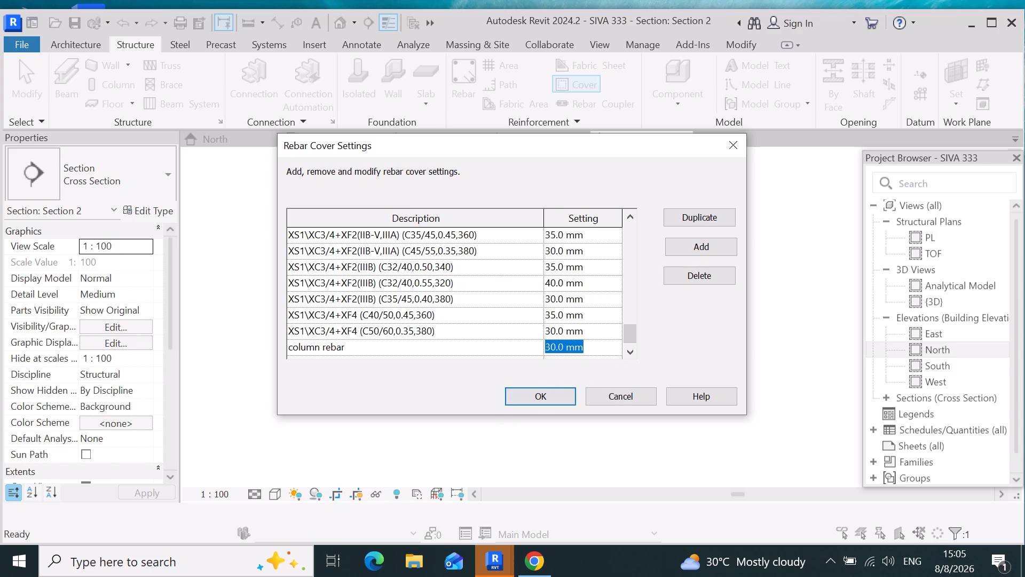
pyautogui.press('BackSpace')
pyautogui.write('40')
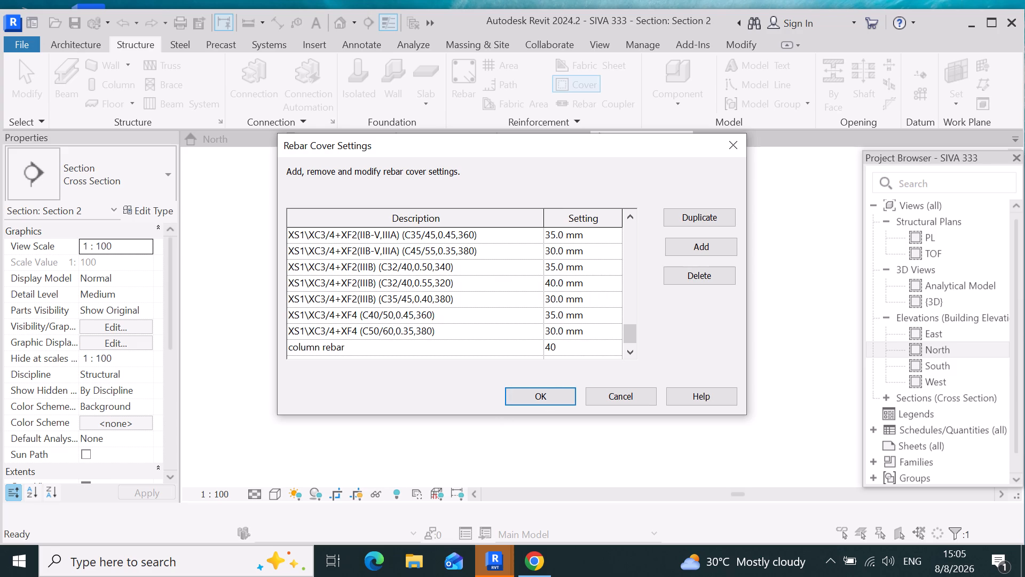
pyautogui.press('Return')
pyautogui.click(543, 402)
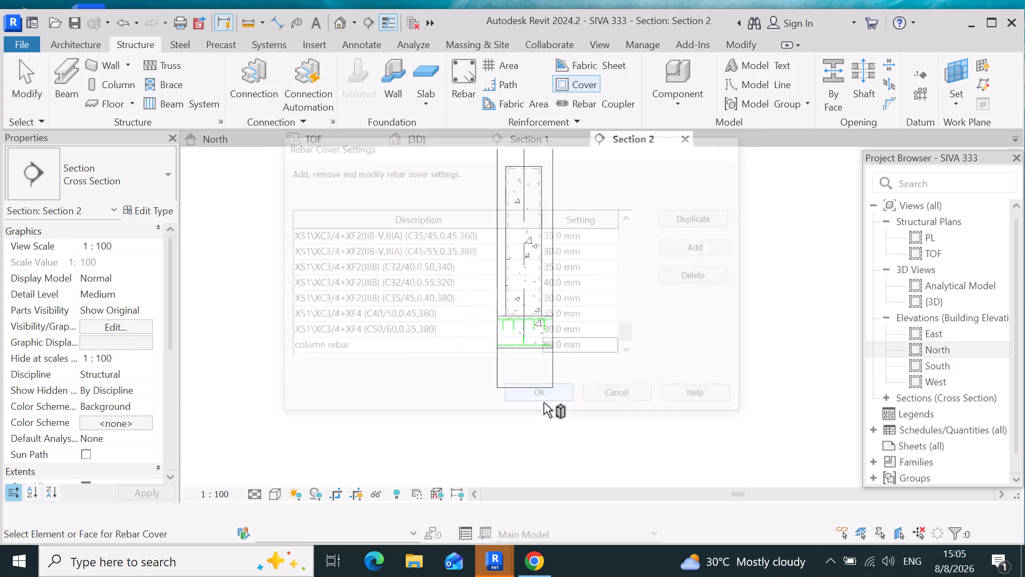
# Place a set of H12 ties with shape M_T1 horizontally up the column, using Maximum Spacing layout at 150 mm.
pyautogui.click(520, 233)
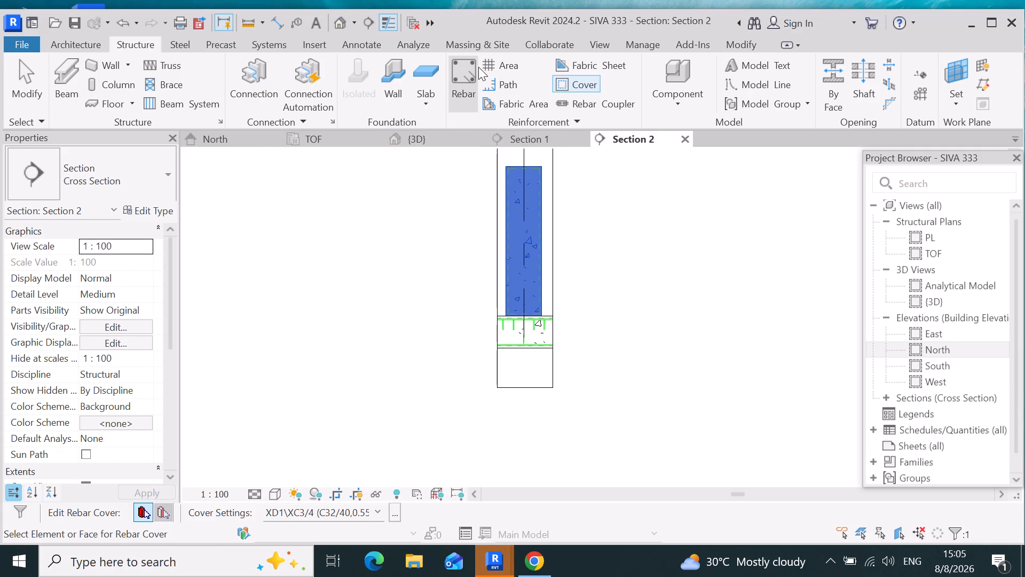
pyautogui.doubleClick(460, 72)
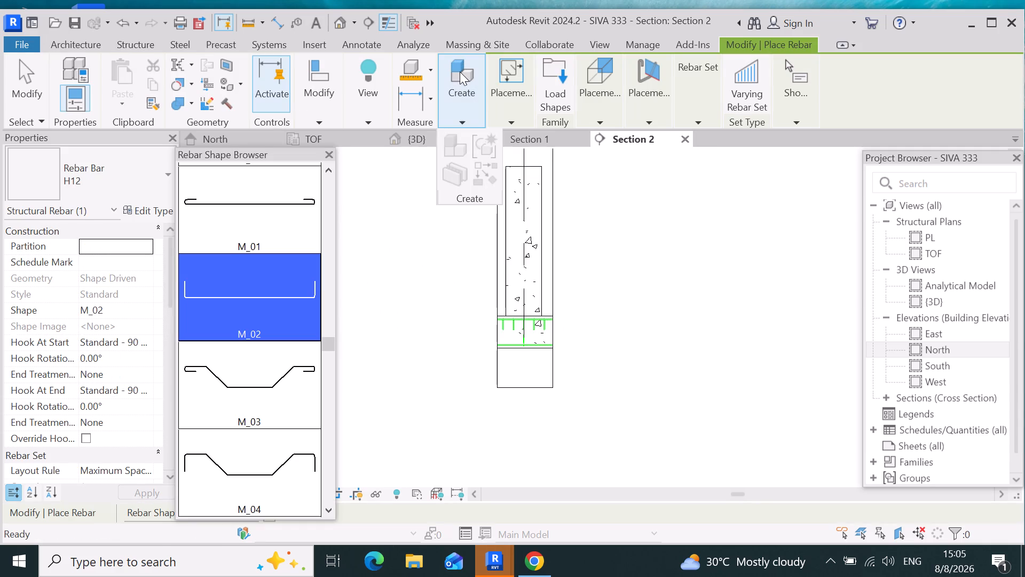
pyautogui.scroll(-5, 275, 337)
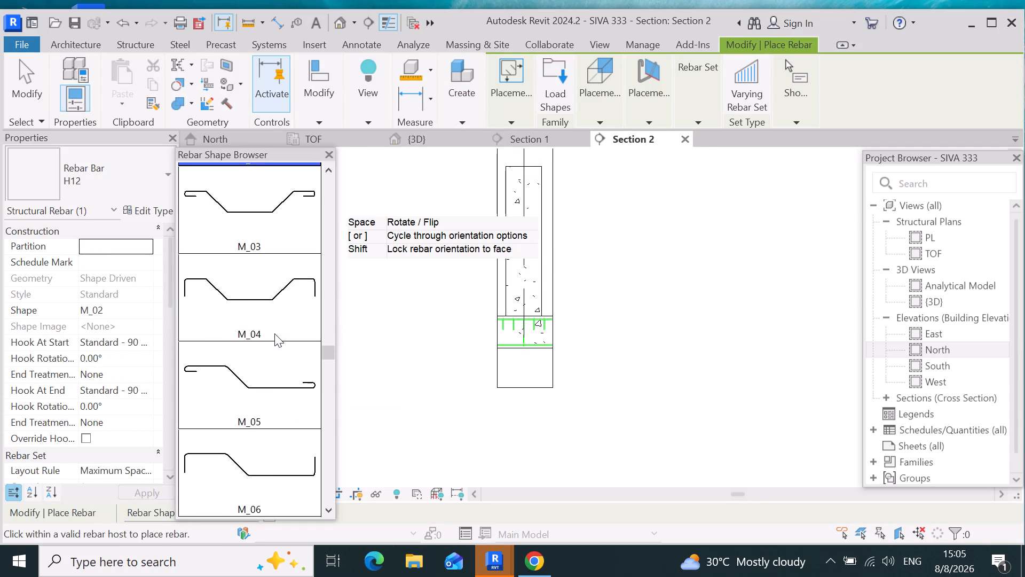
pyautogui.scroll(-20, 274, 333)
pyautogui.scroll(-17, 274, 333)
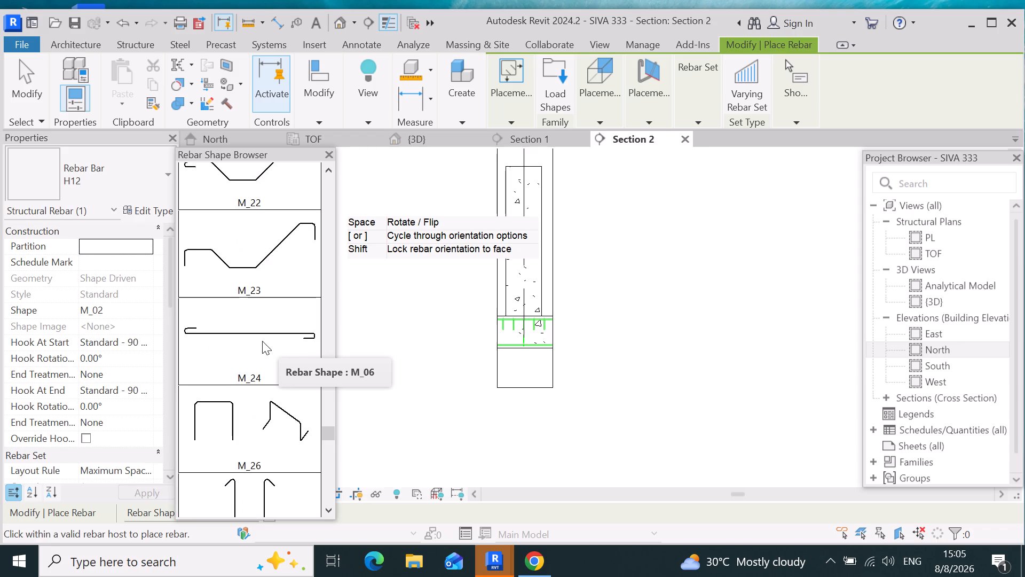
pyautogui.scroll(-19, 262, 341)
pyautogui.scroll(-2, 262, 342)
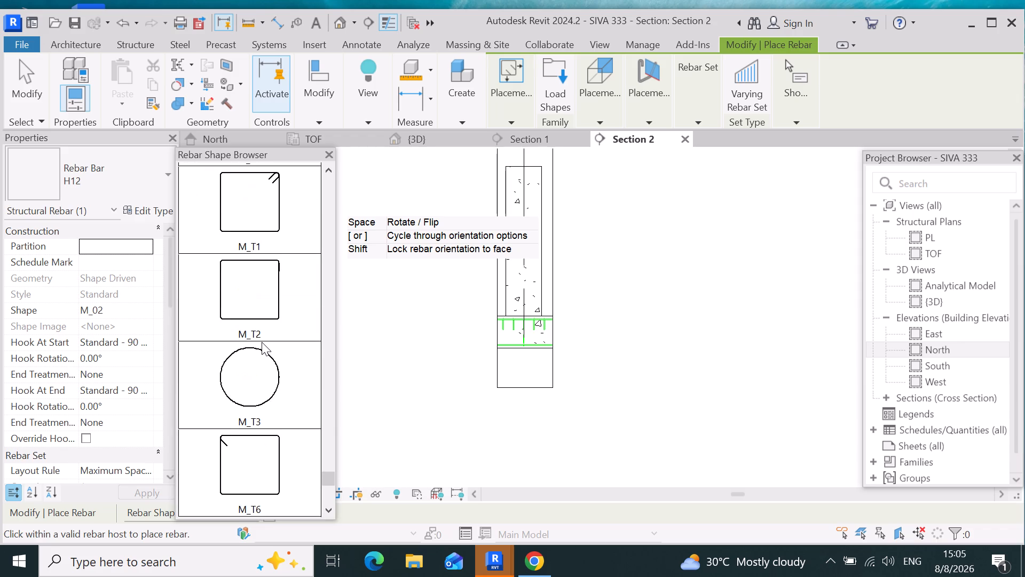
pyautogui.scroll(3, 261, 342)
pyautogui.click(253, 339)
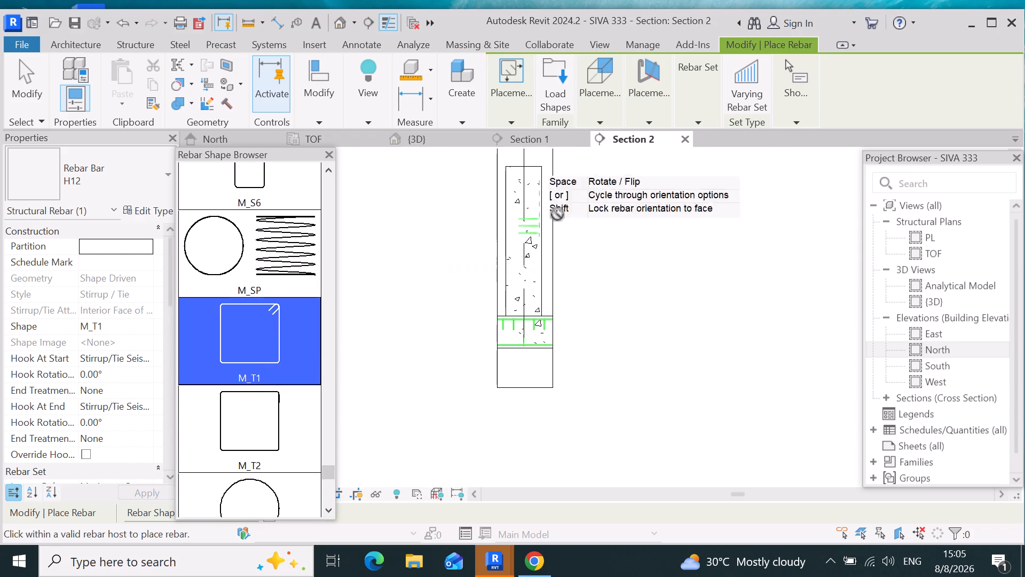
pyautogui.click(696, 122)
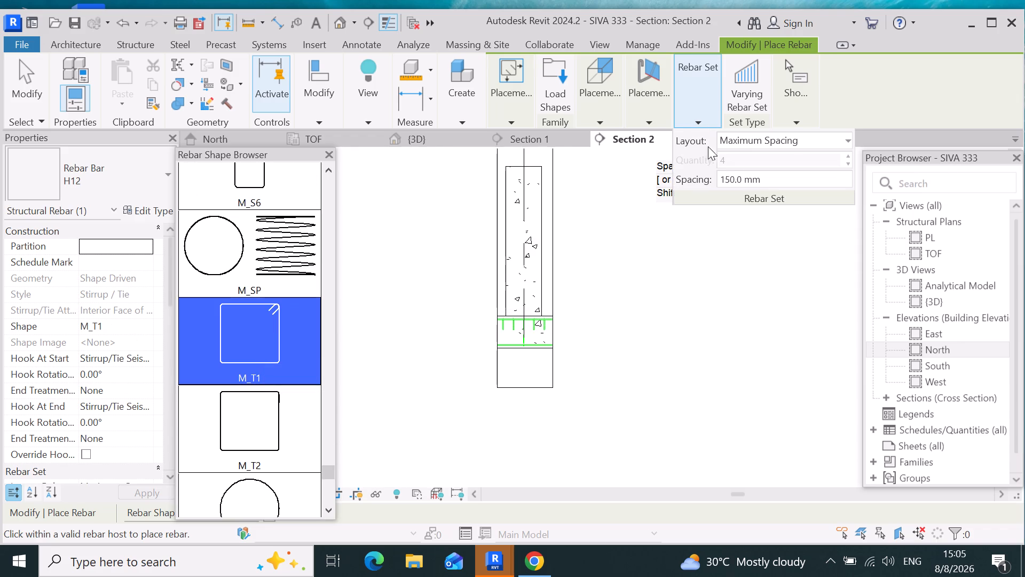
pyautogui.click(848, 141)
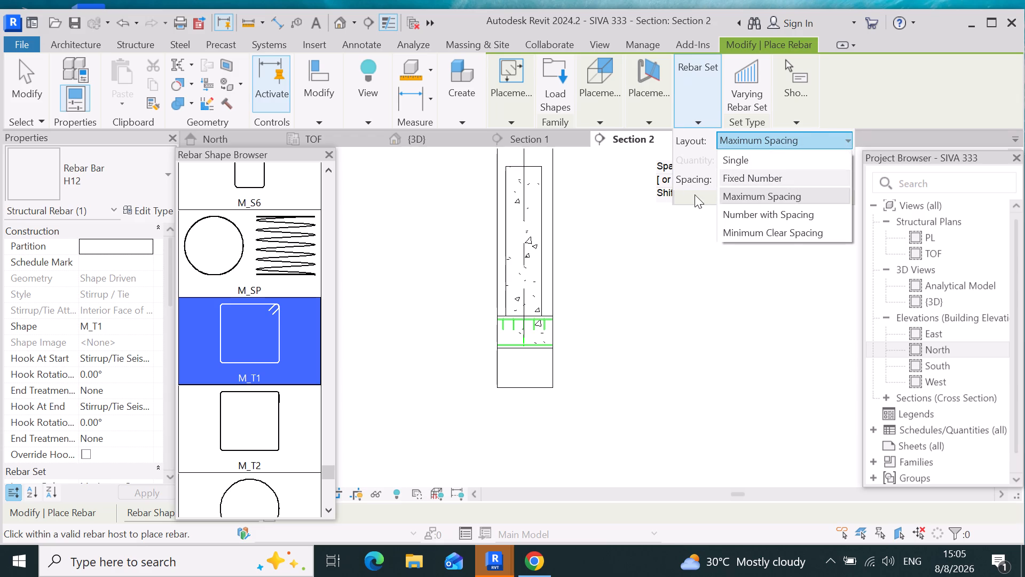
pyautogui.click(807, 141)
pyautogui.click(840, 179)
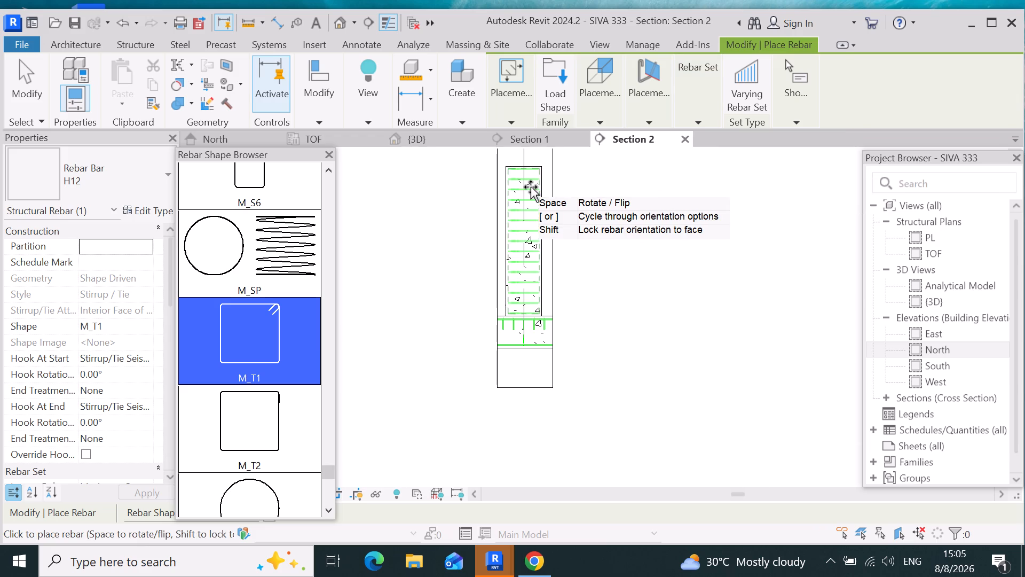
pyautogui.scroll(4, 530, 186)
pyautogui.scroll(-4, 530, 264)
pyautogui.scroll(2, 526, 207)
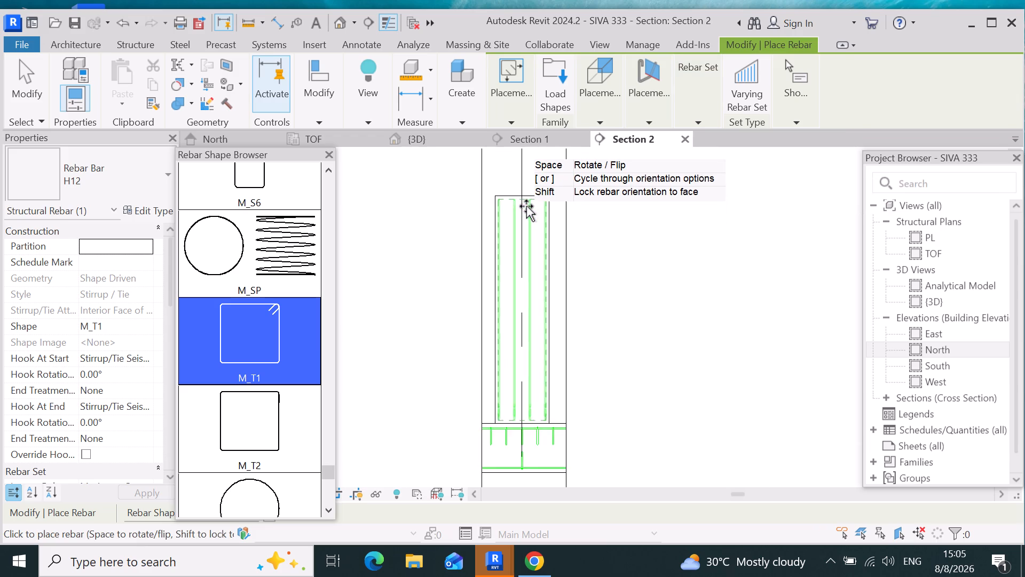
pyautogui.scroll(8, 526, 206)
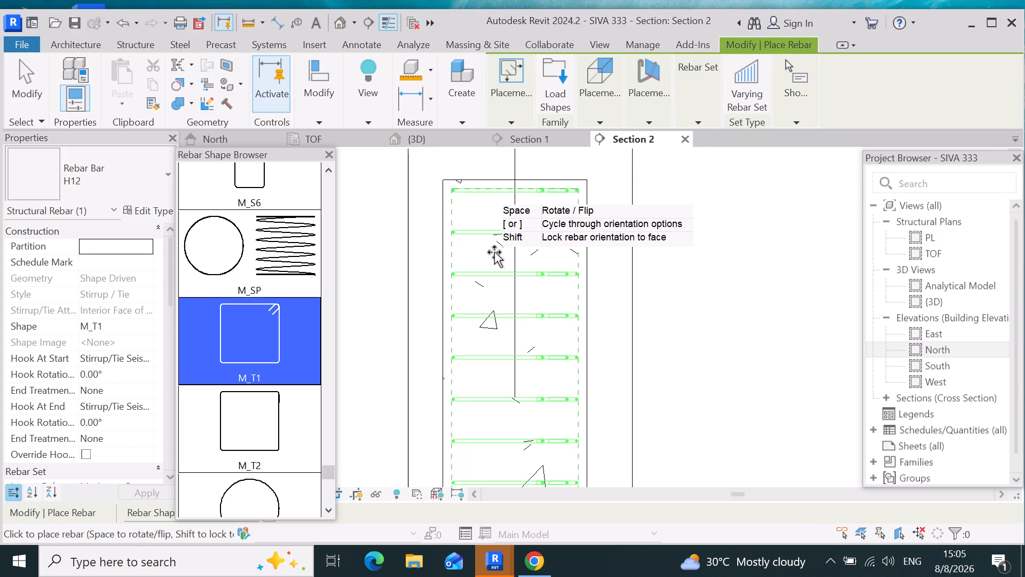
pyautogui.click(494, 251)
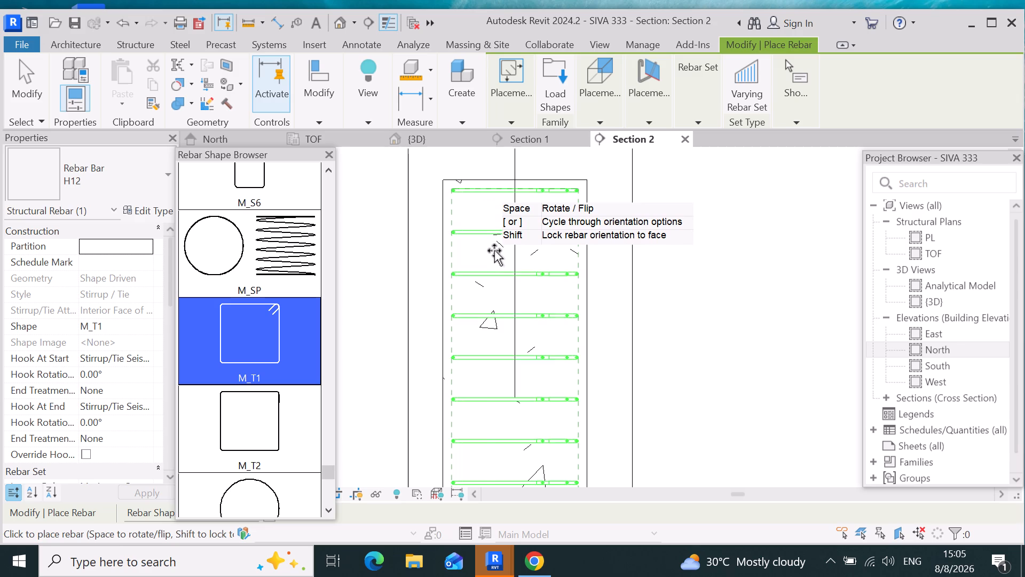
# Examine the placed column ties and look through the other available rebar shapes, ending rebar placement.
pyautogui.scroll(-9, 665, 274)
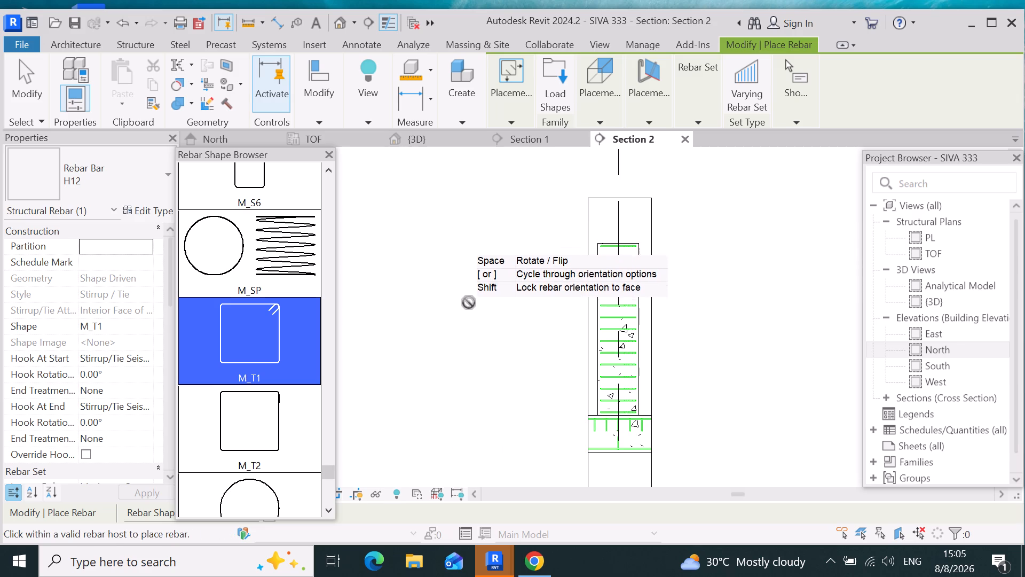
pyautogui.scroll(4, 554, 399)
pyautogui.scroll(-4, 458, 361)
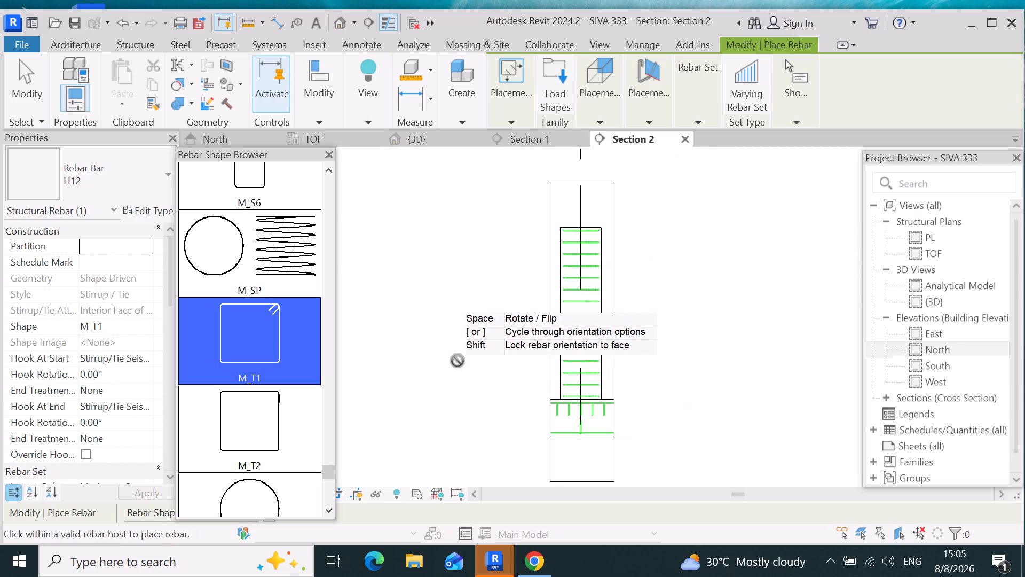
pyautogui.scroll(1, 251, 292)
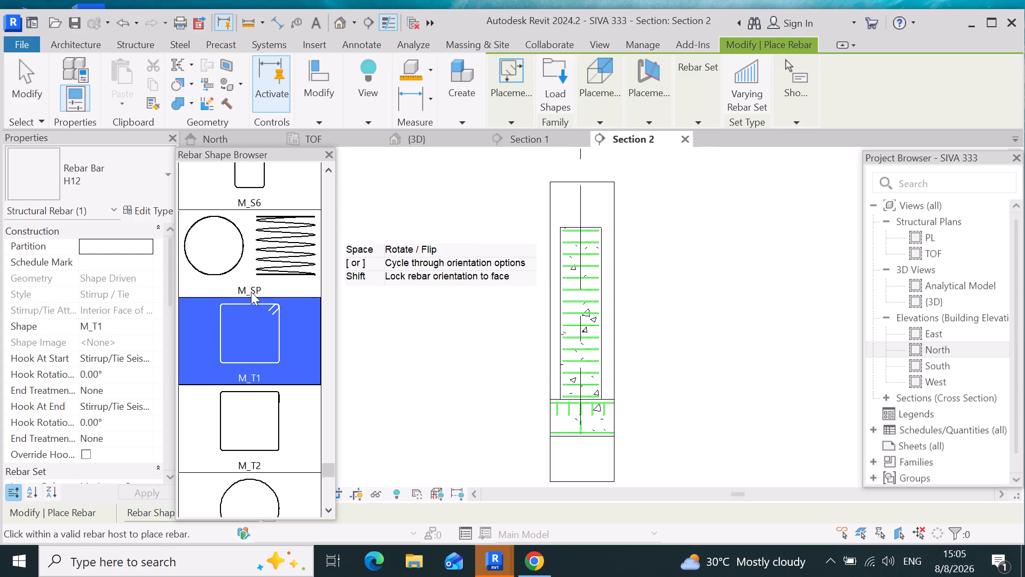
pyautogui.scroll(13, 251, 292)
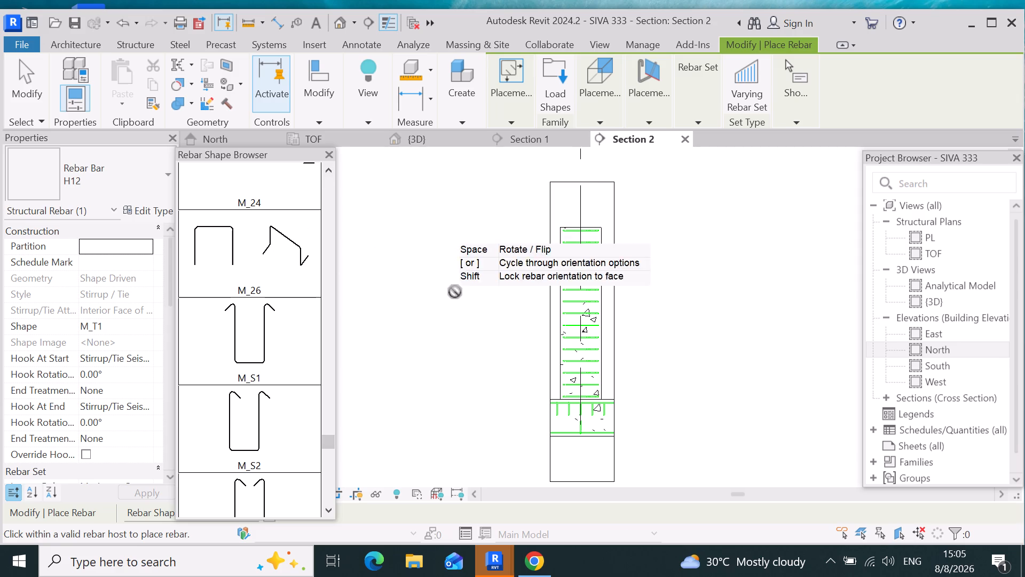
pyautogui.scroll(17, 228, 292)
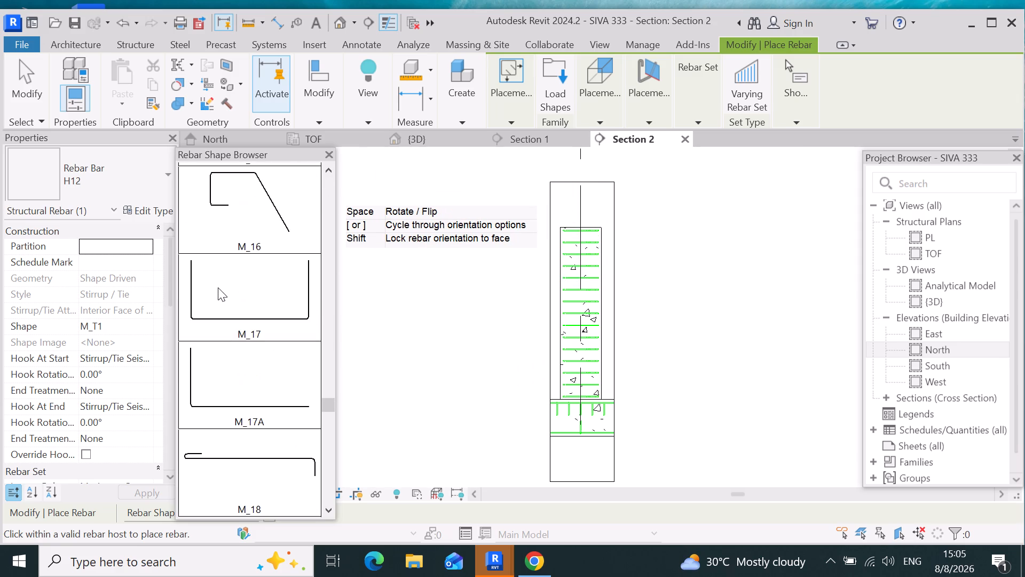
pyautogui.scroll(4, 217, 286)
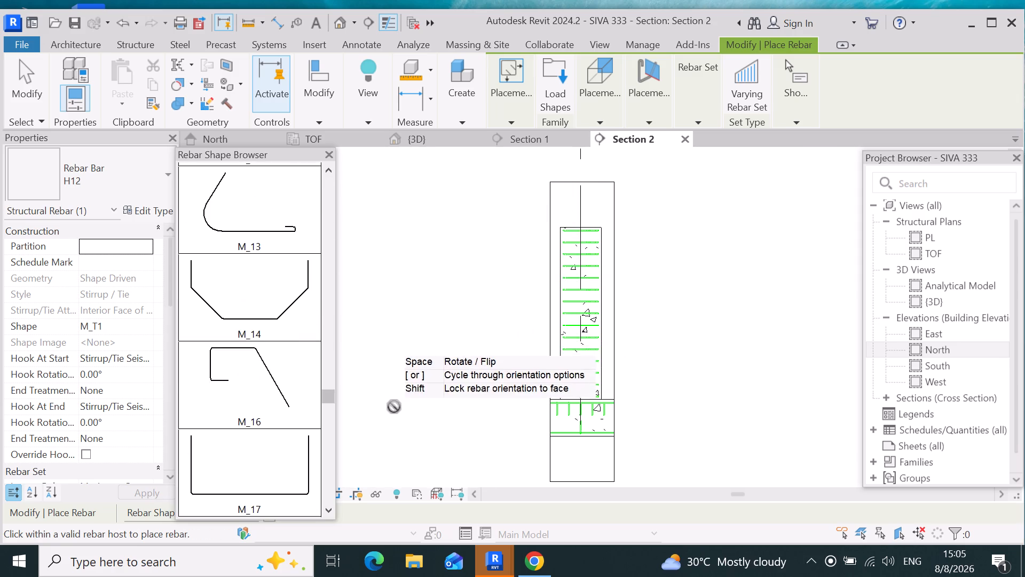
pyautogui.press('Escape')
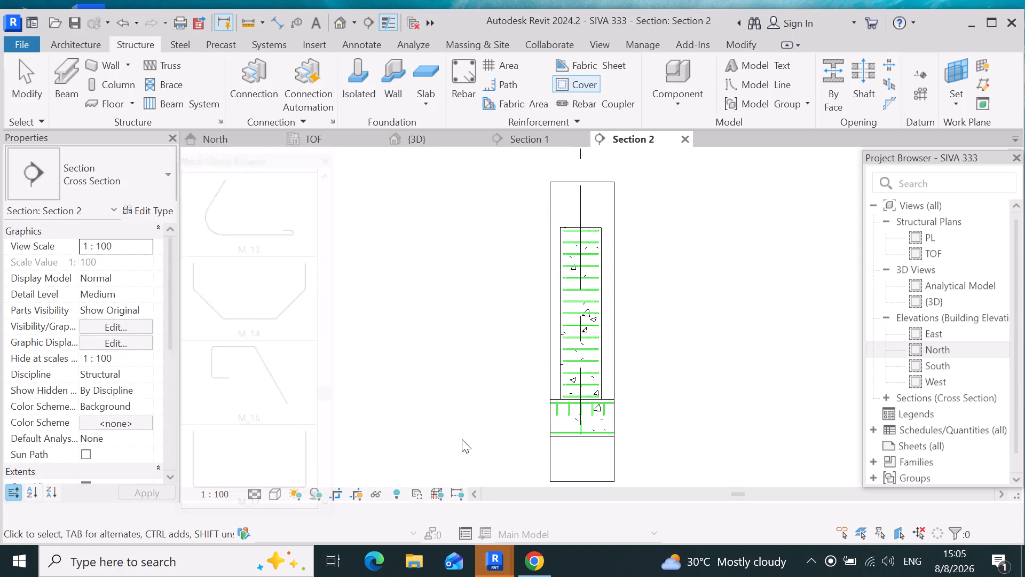
# Set the Section 2 view to Fine detail level and Wireframe visual style.
pyautogui.click(257, 502)
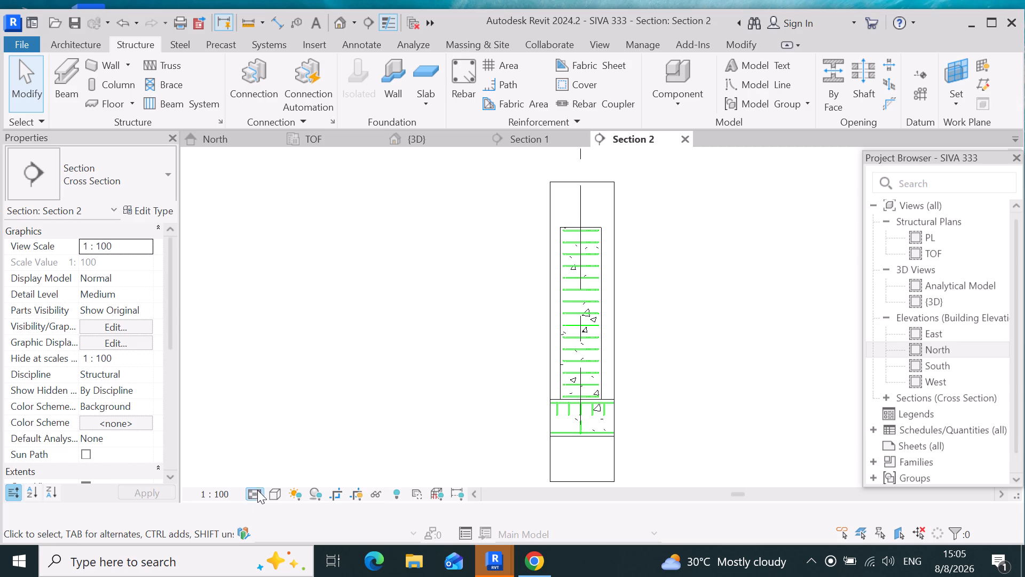
pyautogui.click(253, 502)
pyautogui.click(251, 498)
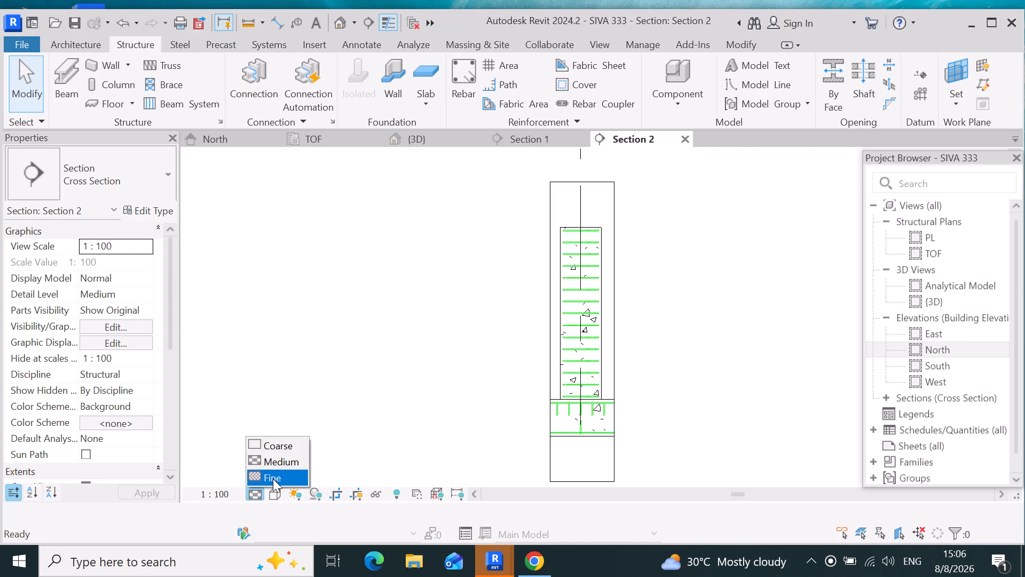
pyautogui.click(273, 479)
pyautogui.click(274, 499)
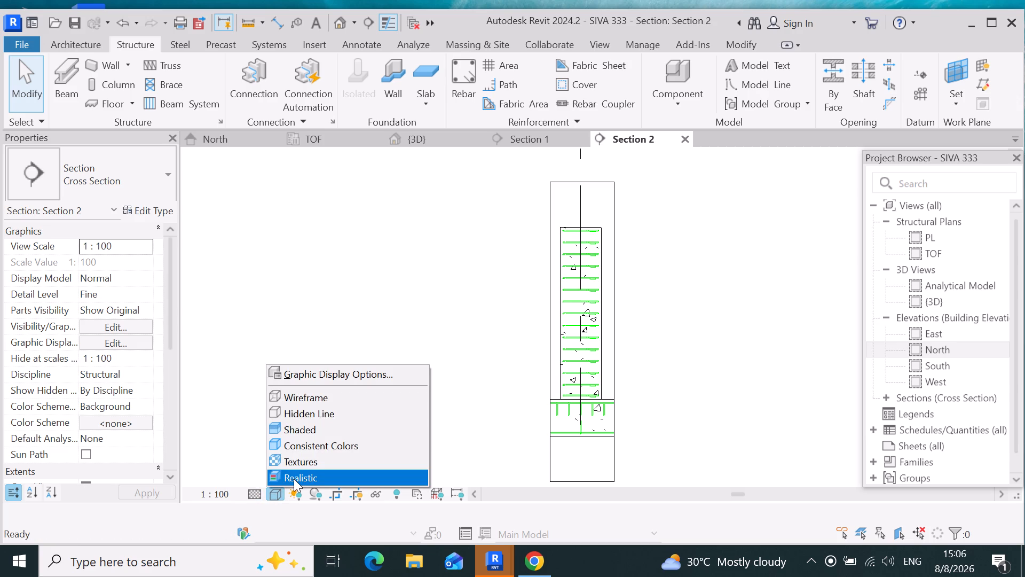
pyautogui.click(314, 395)
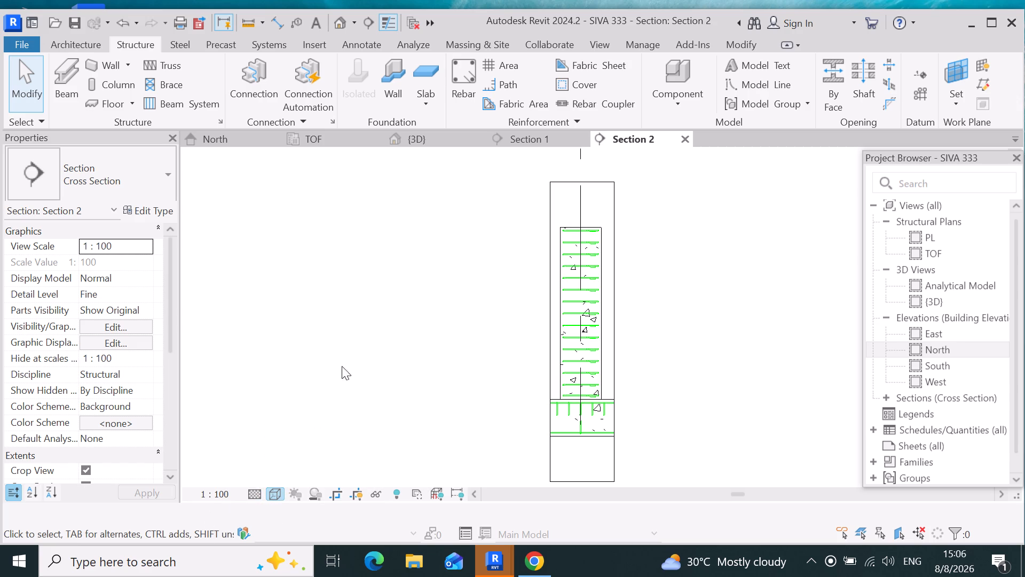
# In the PL structural plan, select everything, filter the selection down to Grids only, and temporarily hide the grids.
pyautogui.doubleClick(959, 238)
pyautogui.scroll(-3, 592, 361)
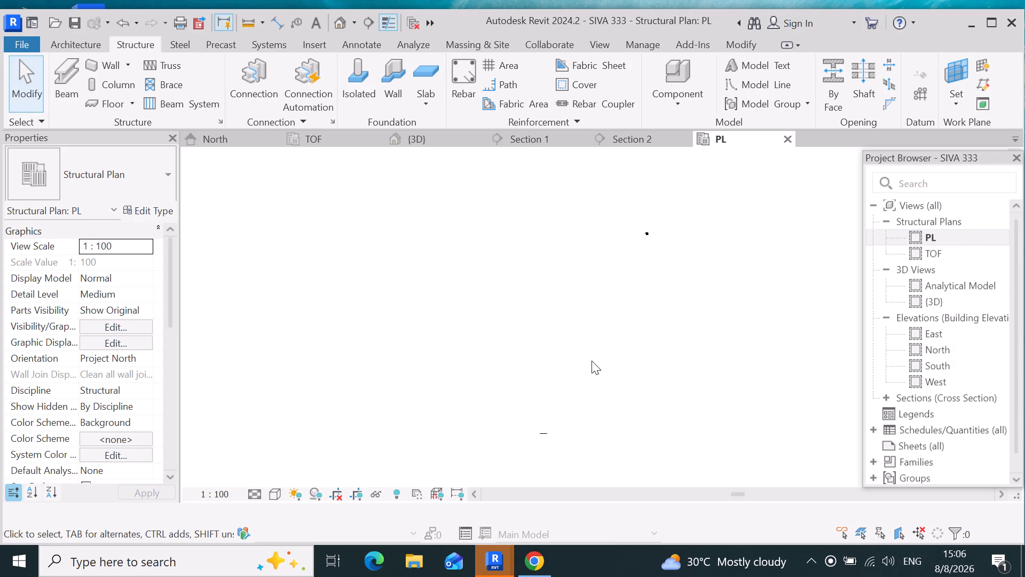
pyautogui.scroll(16, 646, 225)
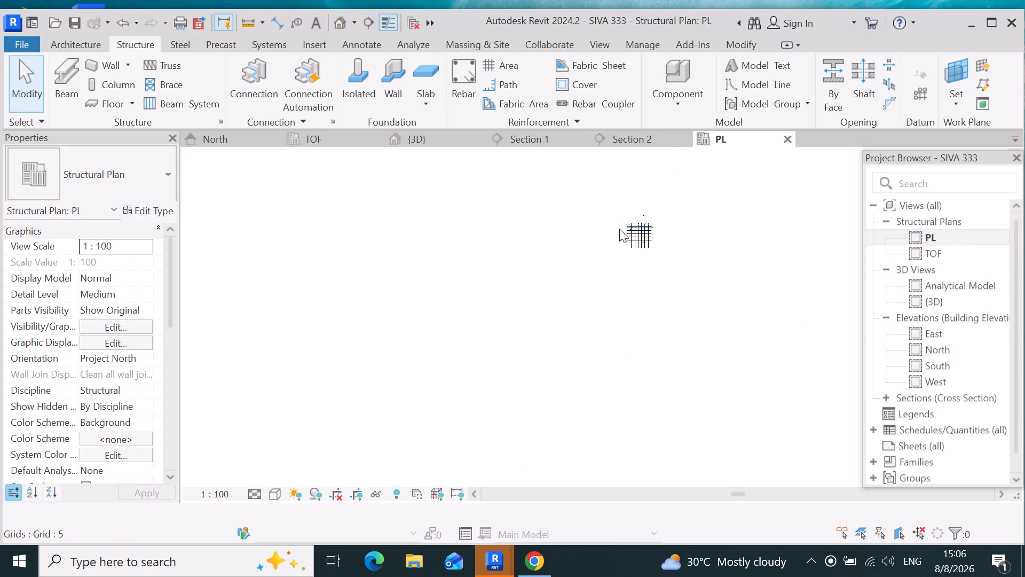
pyautogui.scroll(20, 645, 223)
pyautogui.scroll(2, 645, 223)
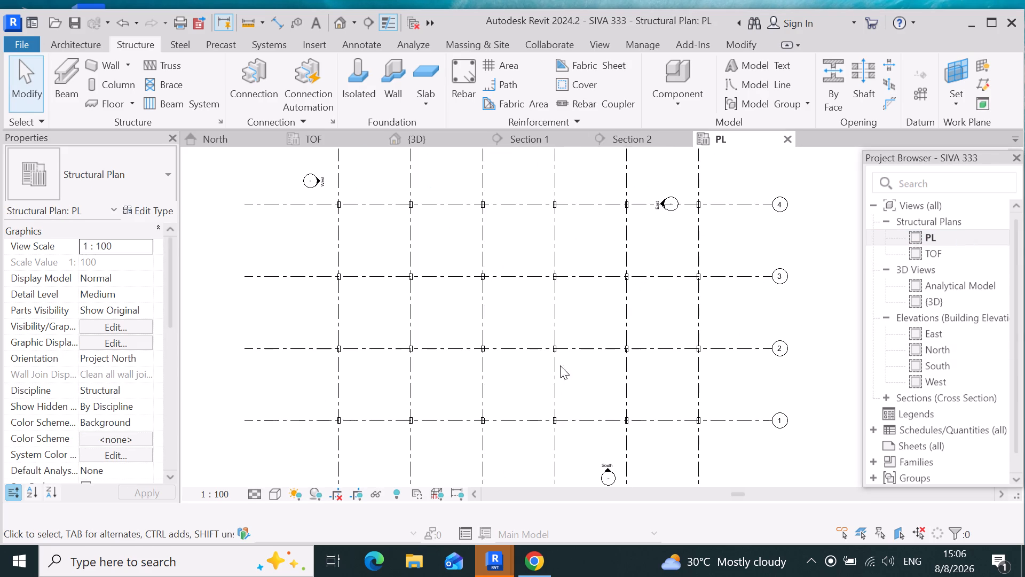
pyautogui.scroll(-3, 542, 391)
pyautogui.scroll(-3, 495, 372)
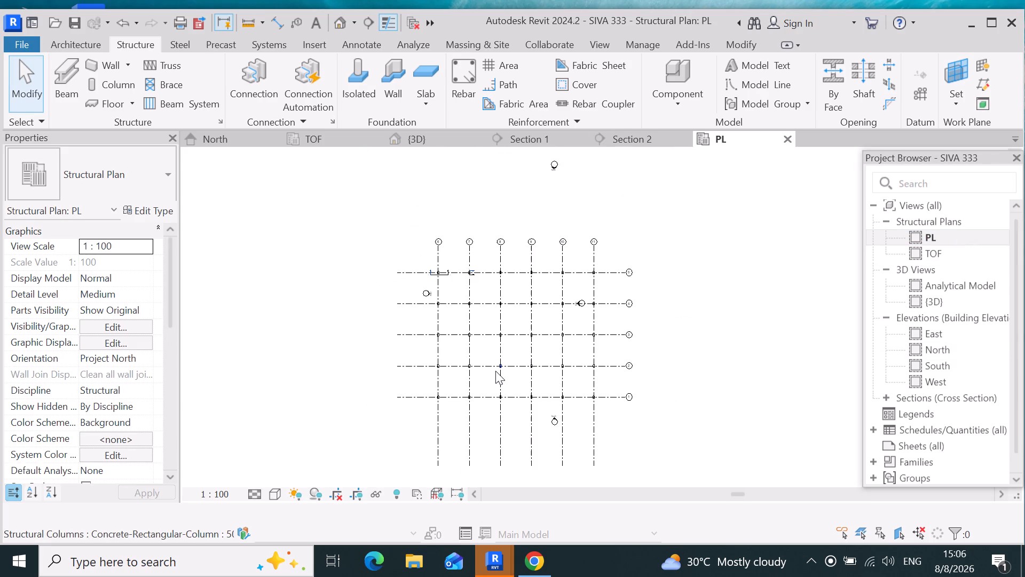
pyautogui.scroll(-2, 494, 367)
pyautogui.moveTo(676, 456); pyautogui.dragTo(668, 383)
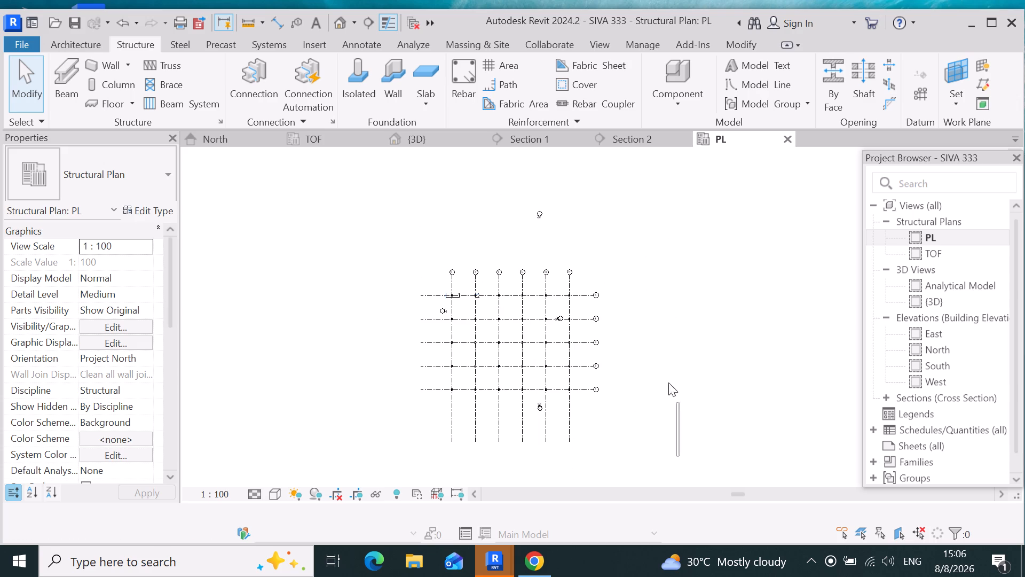
pyautogui.moveTo(668, 383); pyautogui.dragTo(372, 239)
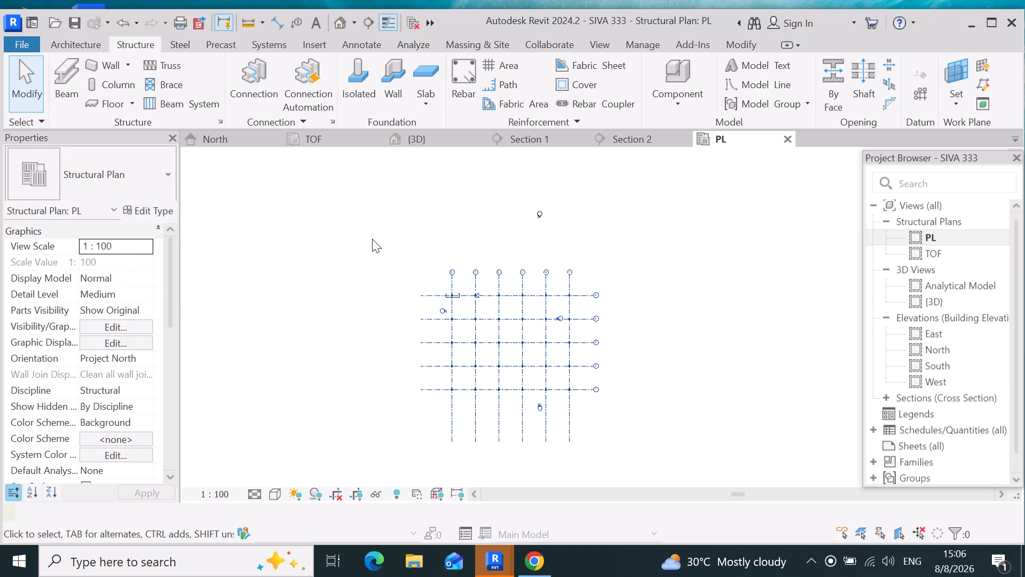
pyautogui.click(688, 96)
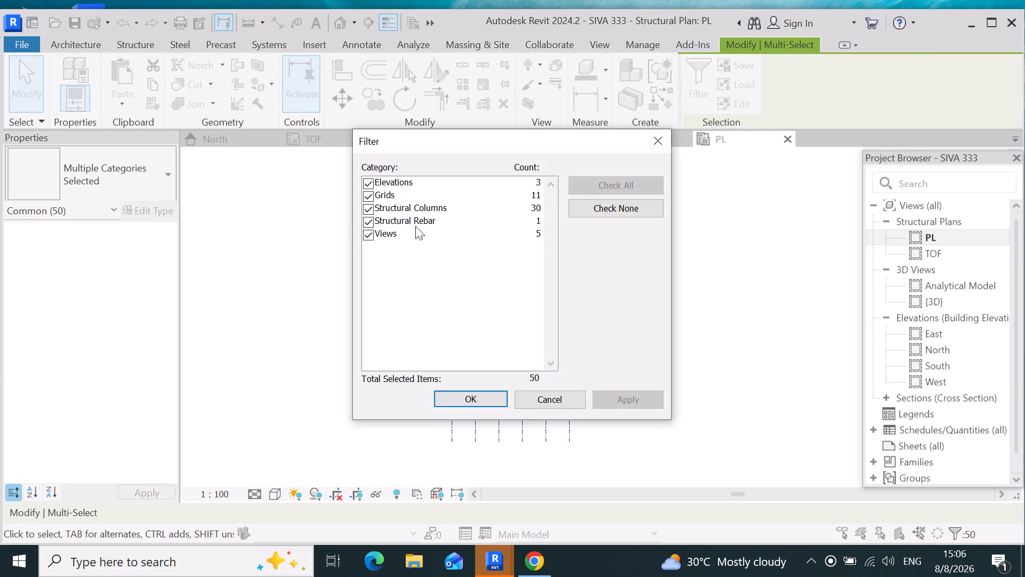
pyautogui.click(629, 205)
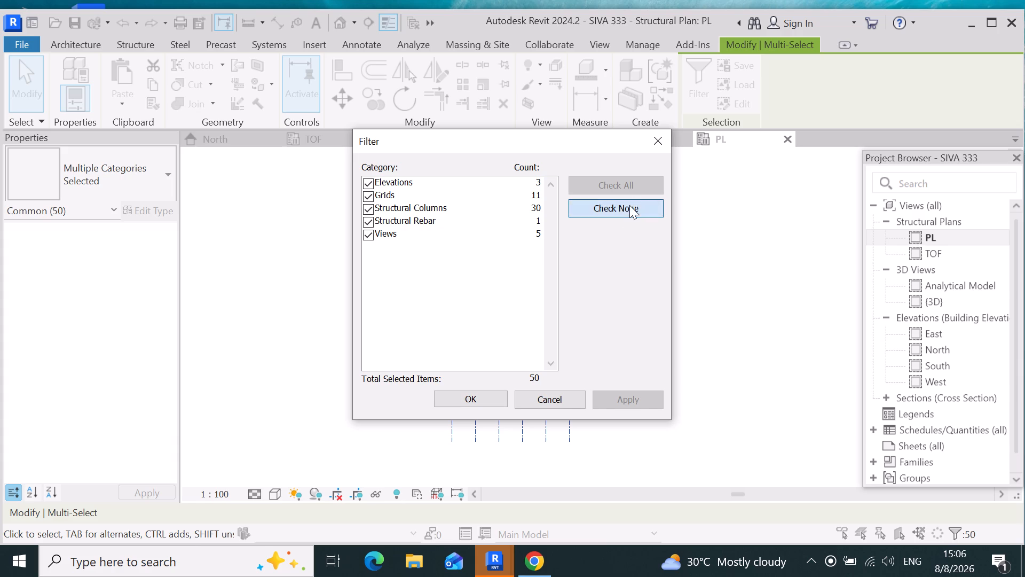
pyautogui.click(367, 196)
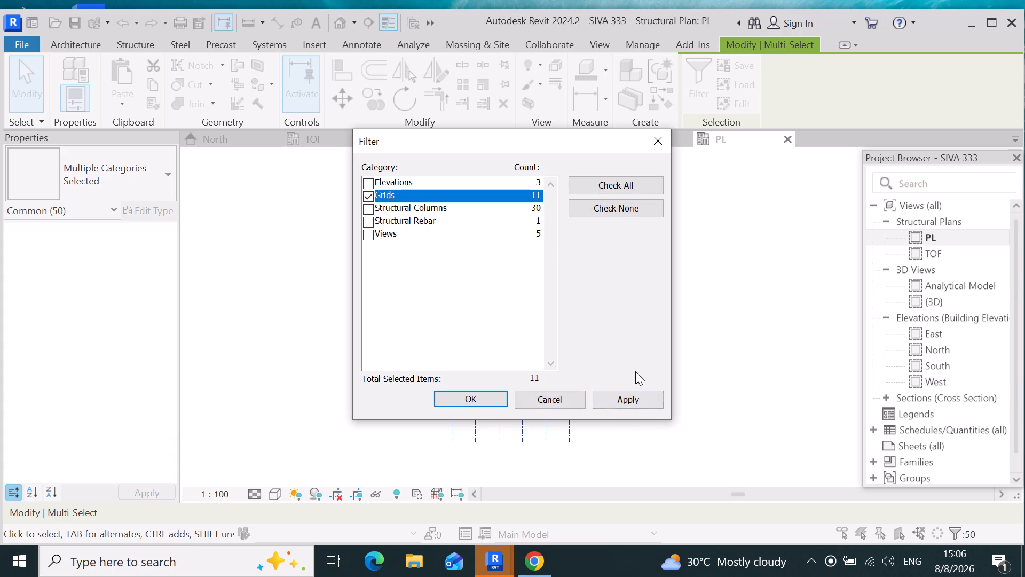
pyautogui.click(624, 399)
pyautogui.click(464, 396)
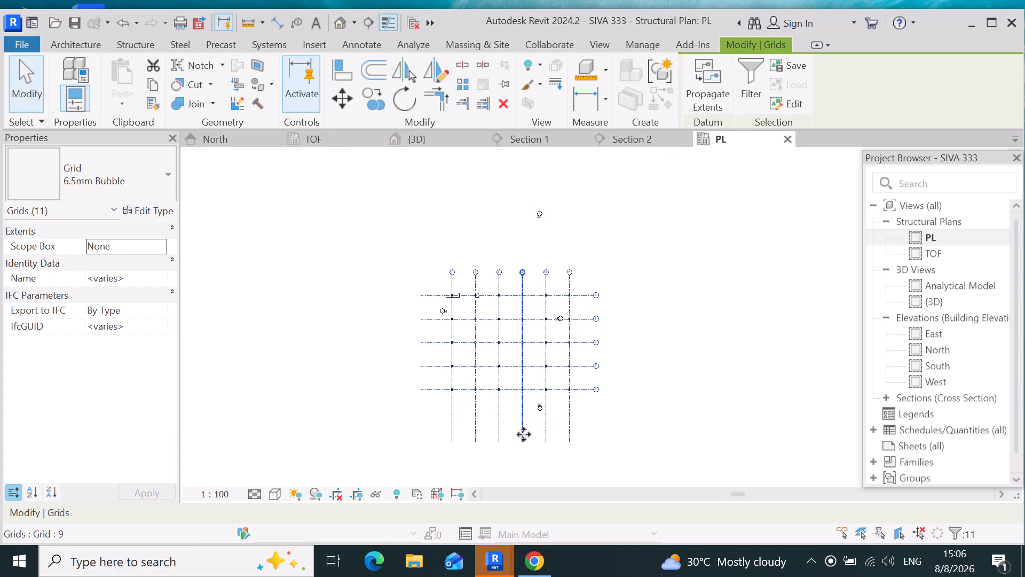
pyautogui.write('hh')
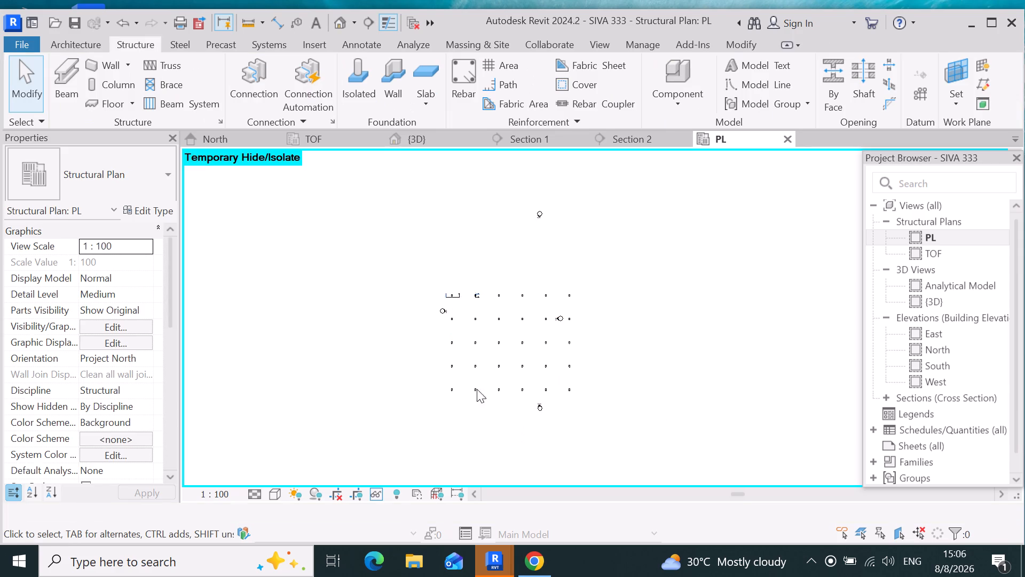
# Check the tie in the column cut by Section 2, and set the PL plan to Fine detail level and Wireframe style.
pyautogui.scroll(5, 436, 288)
pyautogui.scroll(4, 525, 310)
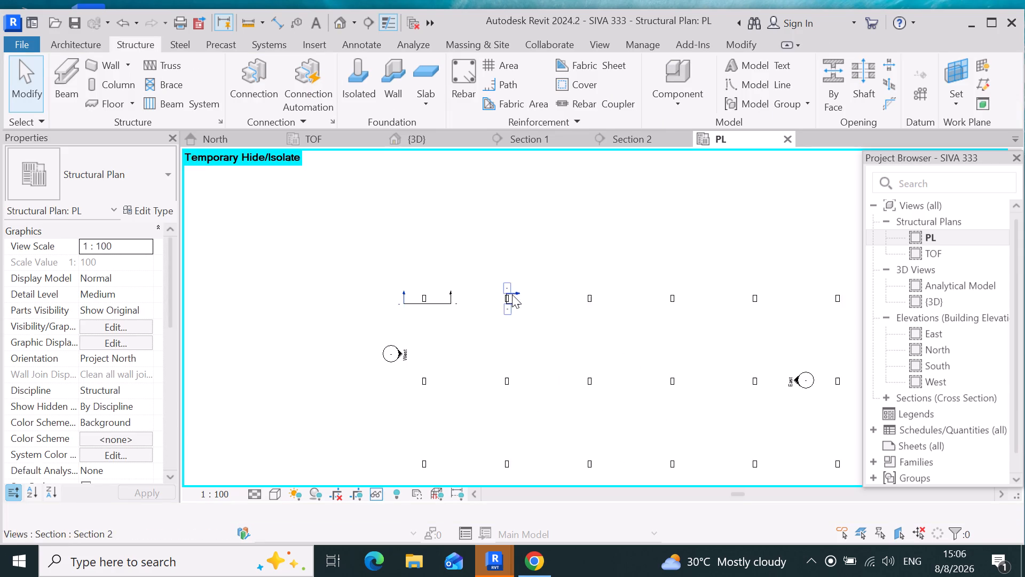
pyautogui.scroll(15, 512, 294)
pyautogui.scroll(4, 504, 361)
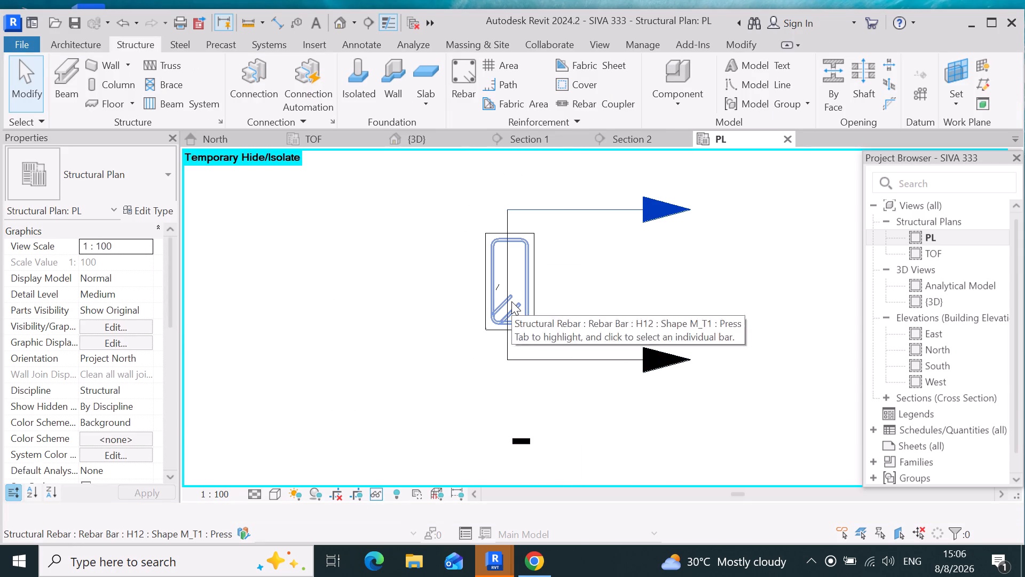
pyautogui.click(511, 301)
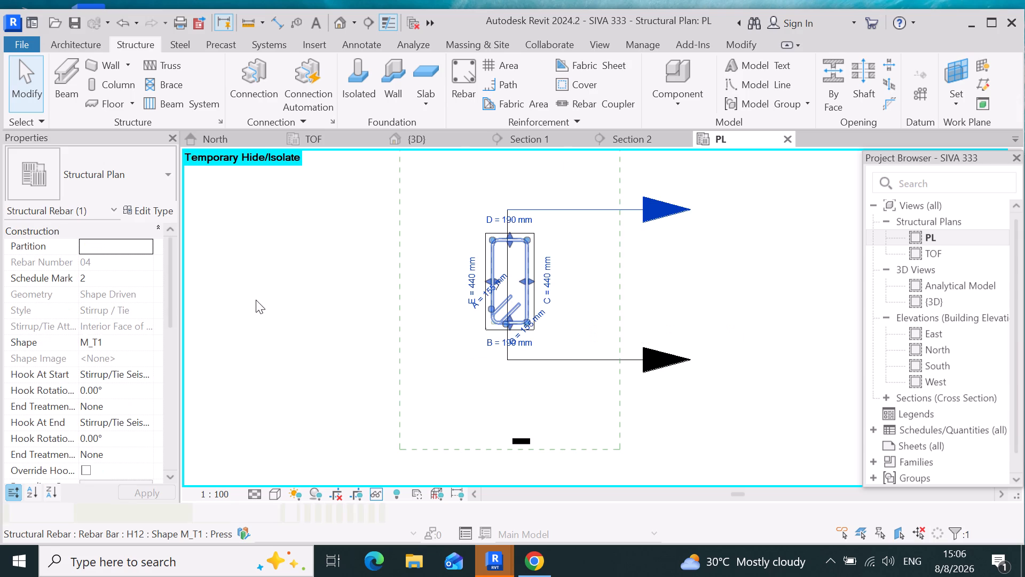
pyautogui.click(297, 317)
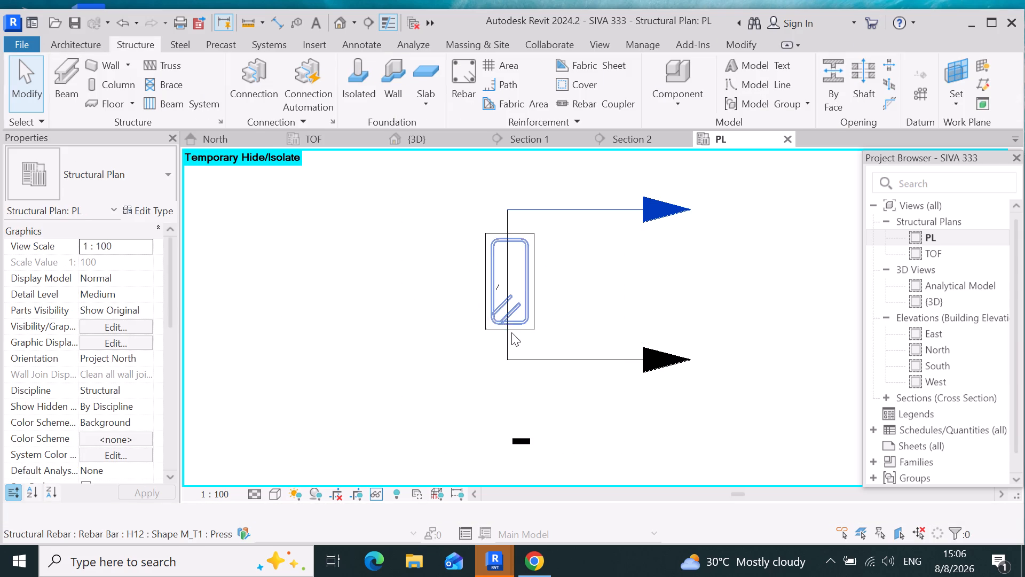
pyautogui.click(258, 494)
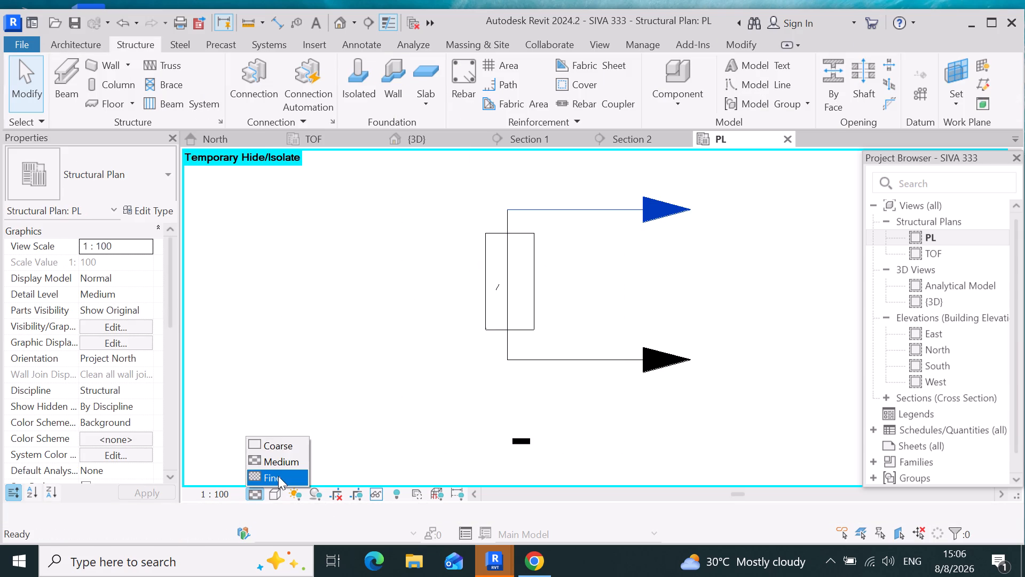
pyautogui.click(278, 475)
pyautogui.click(276, 489)
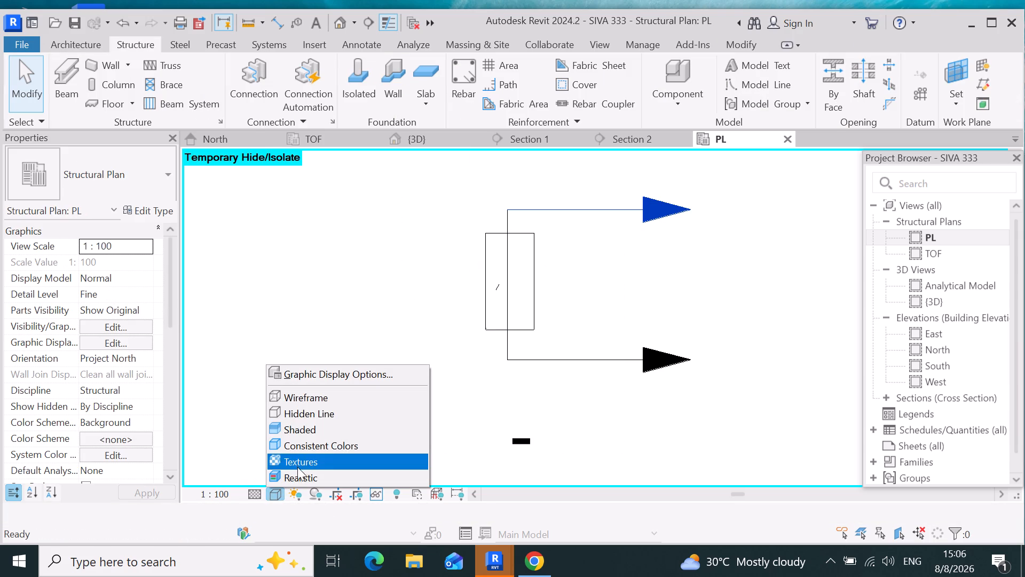
pyautogui.click(325, 396)
# Place a Single H12 straight bar, shape 00, inside the tie's lower-left corner, about 65 mm from the column's bottom face and 182 mm from its right face.
pyautogui.scroll(3, 498, 288)
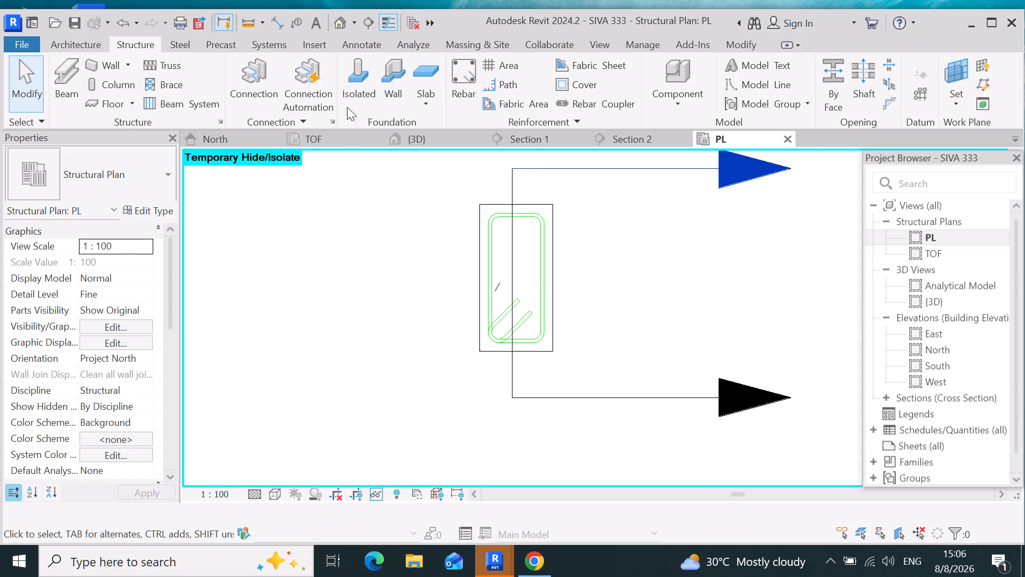
pyautogui.doubleClick(460, 74)
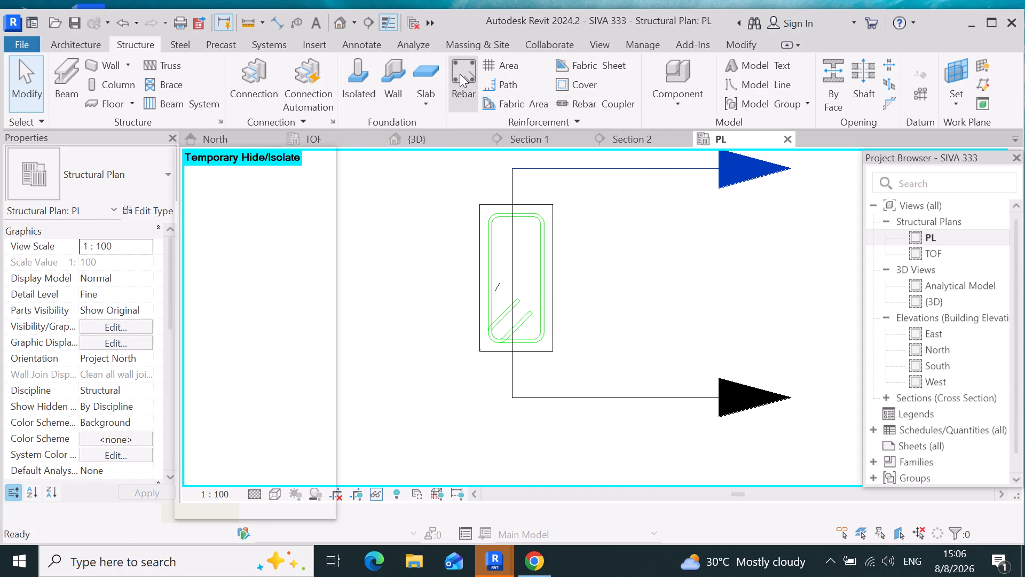
pyautogui.scroll(20, 217, 379)
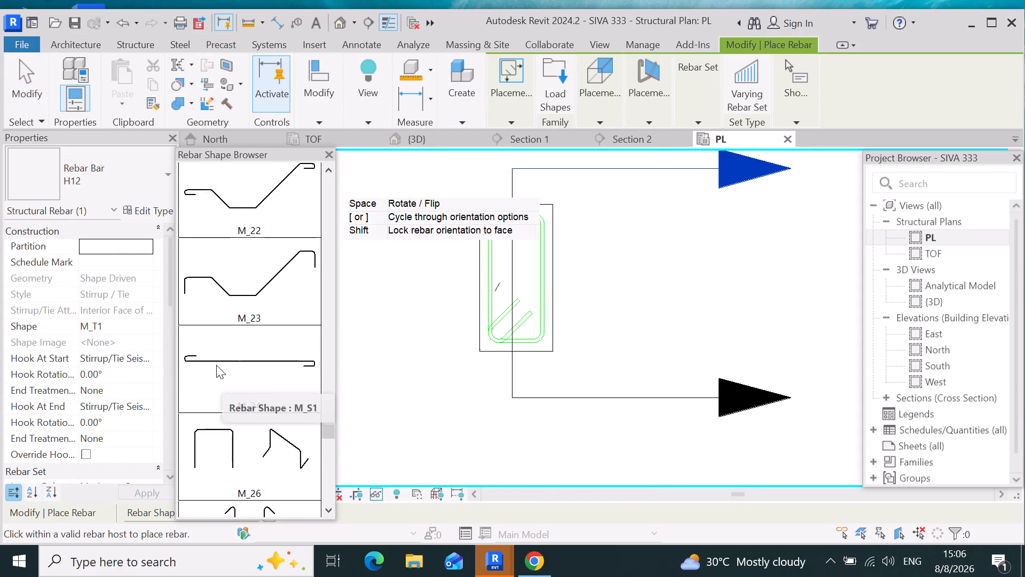
pyautogui.scroll(20, 216, 365)
pyautogui.scroll(15, 216, 365)
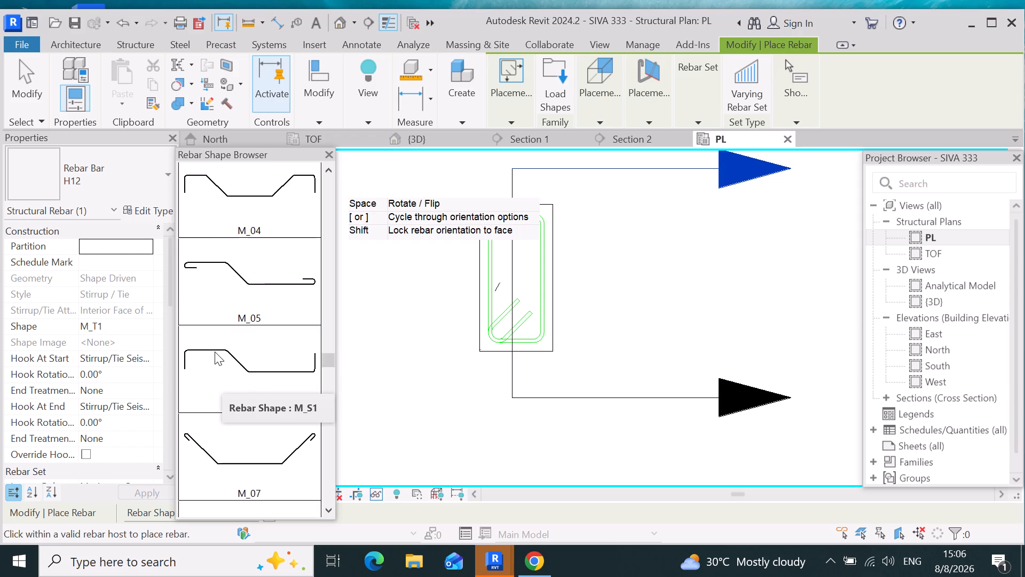
pyautogui.scroll(20, 215, 352)
pyautogui.scroll(15, 215, 352)
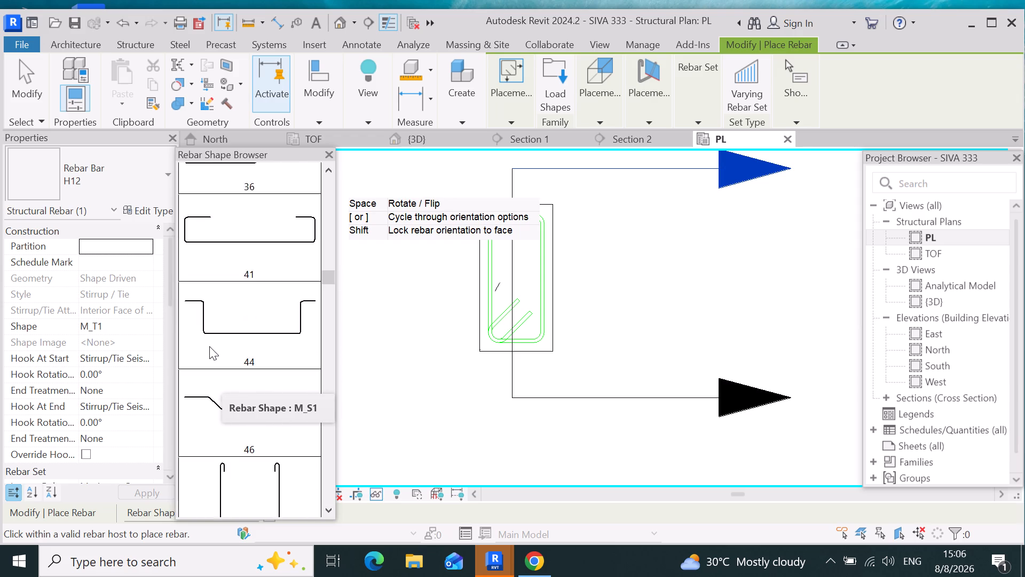
pyautogui.scroll(20, 209, 346)
pyautogui.scroll(15, 209, 346)
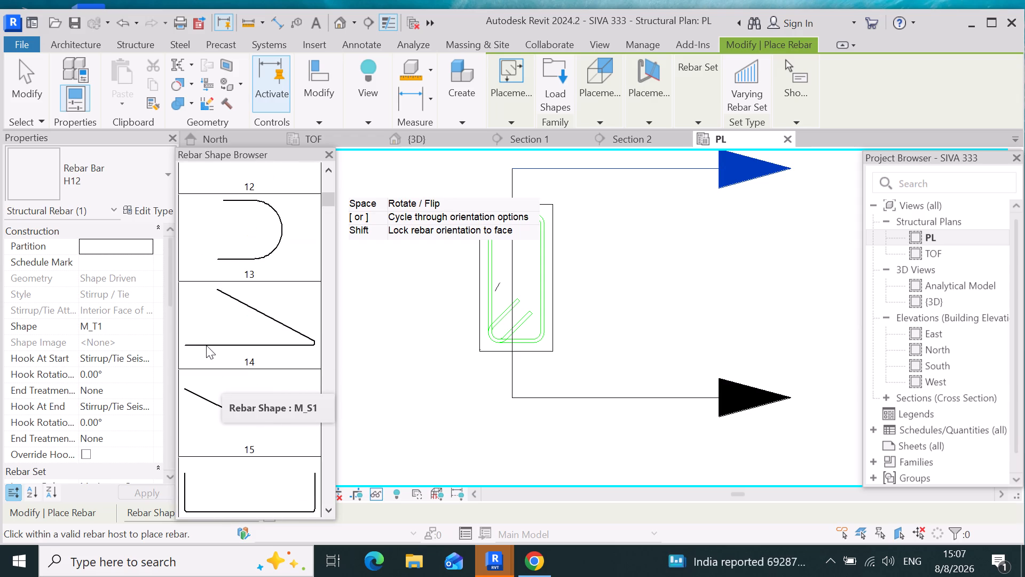
pyautogui.scroll(18, 206, 345)
pyautogui.click(246, 247)
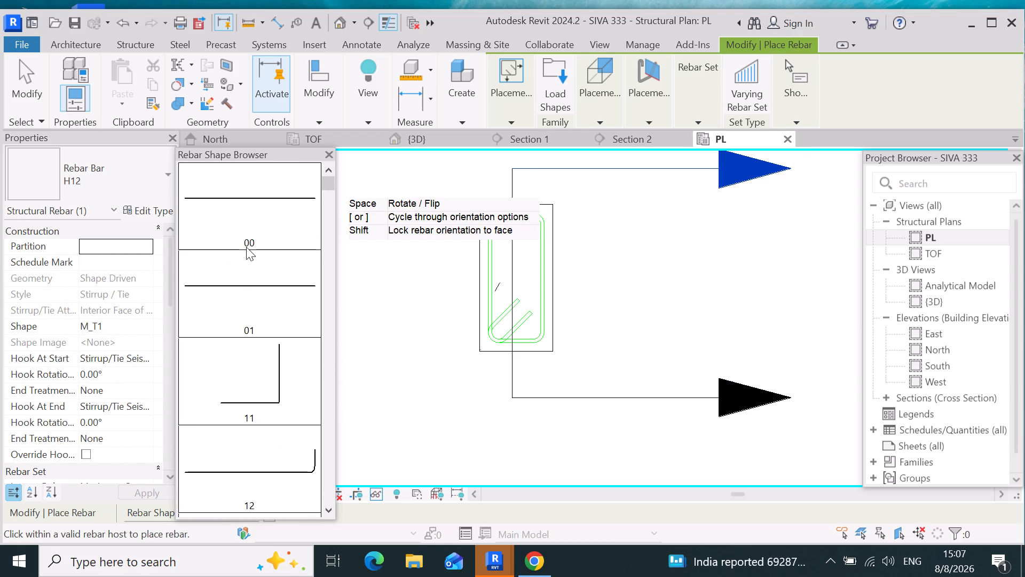
pyautogui.scroll(4, 494, 341)
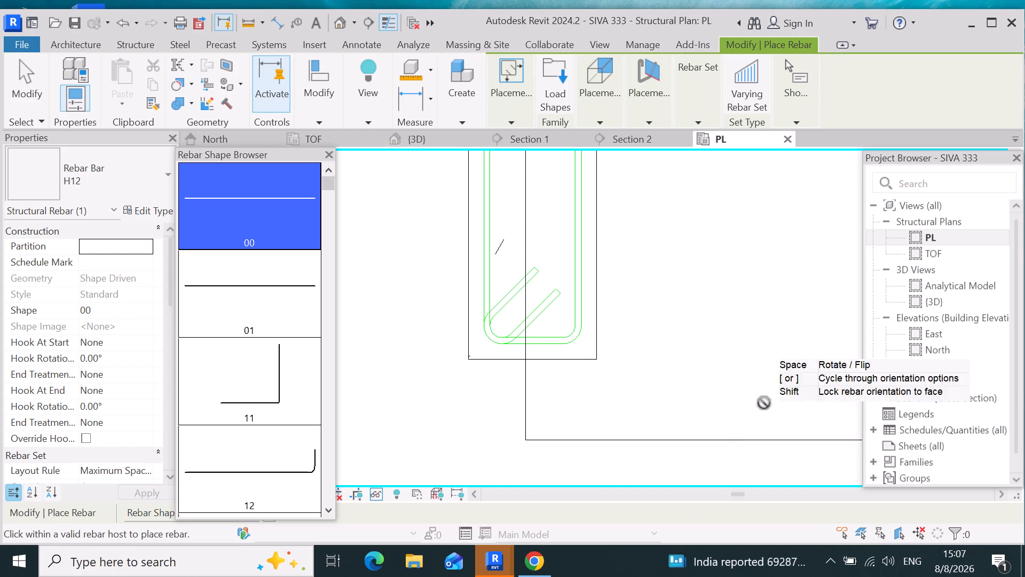
pyautogui.click(702, 119)
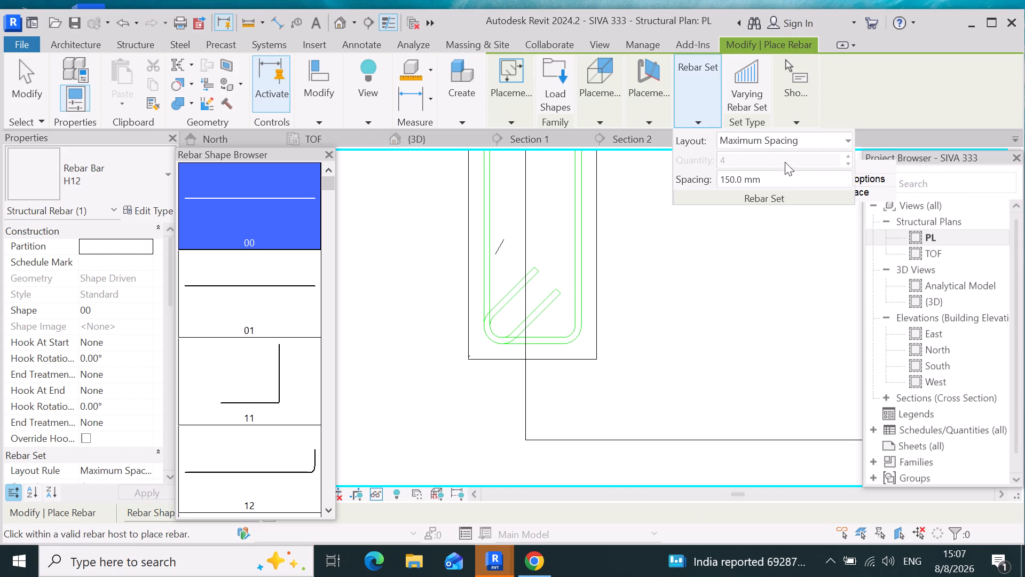
pyautogui.click(850, 141)
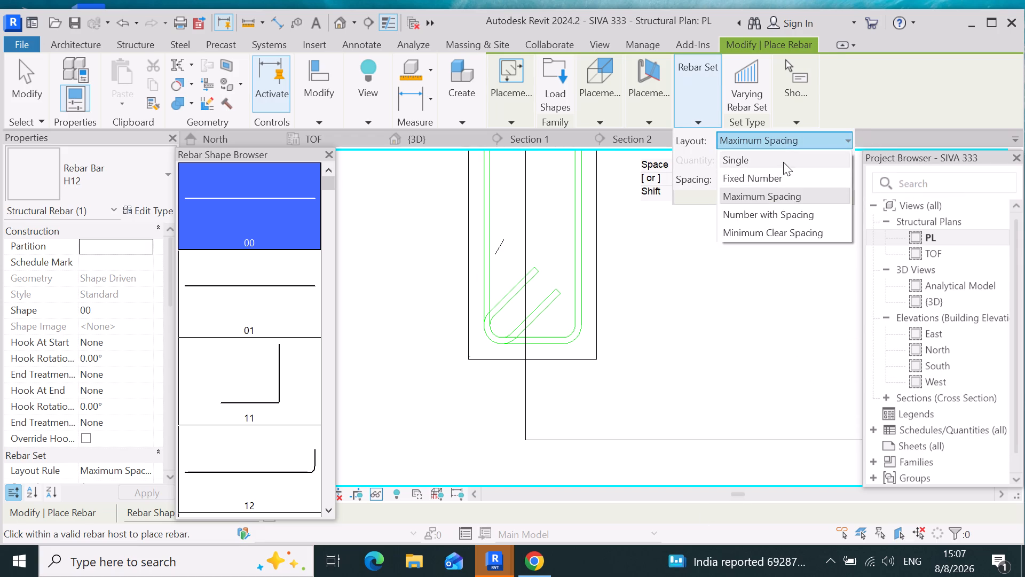
pyautogui.click(783, 162)
pyautogui.scroll(7, 484, 361)
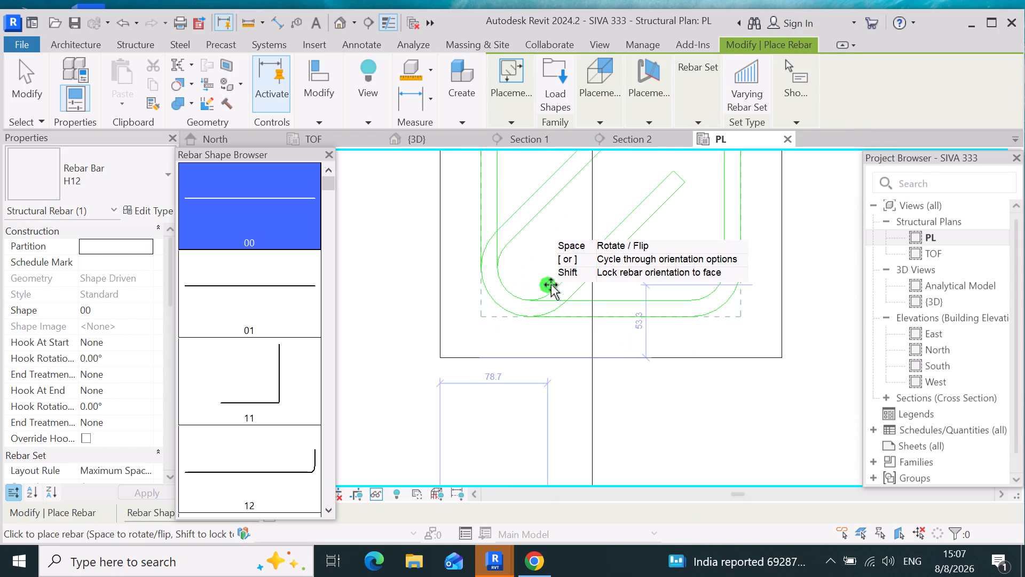
pyautogui.click(533, 269)
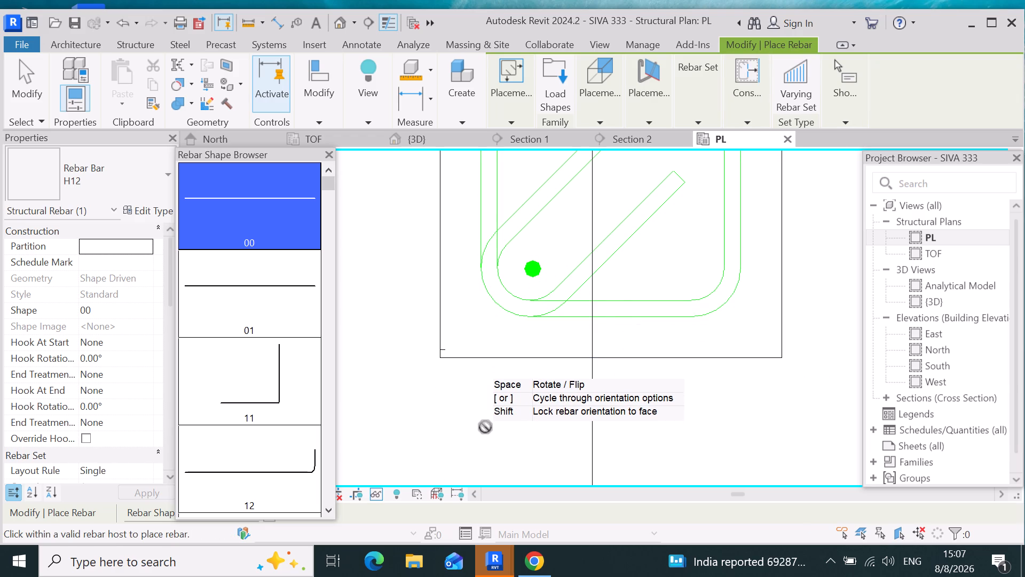
pyautogui.press('Escape')
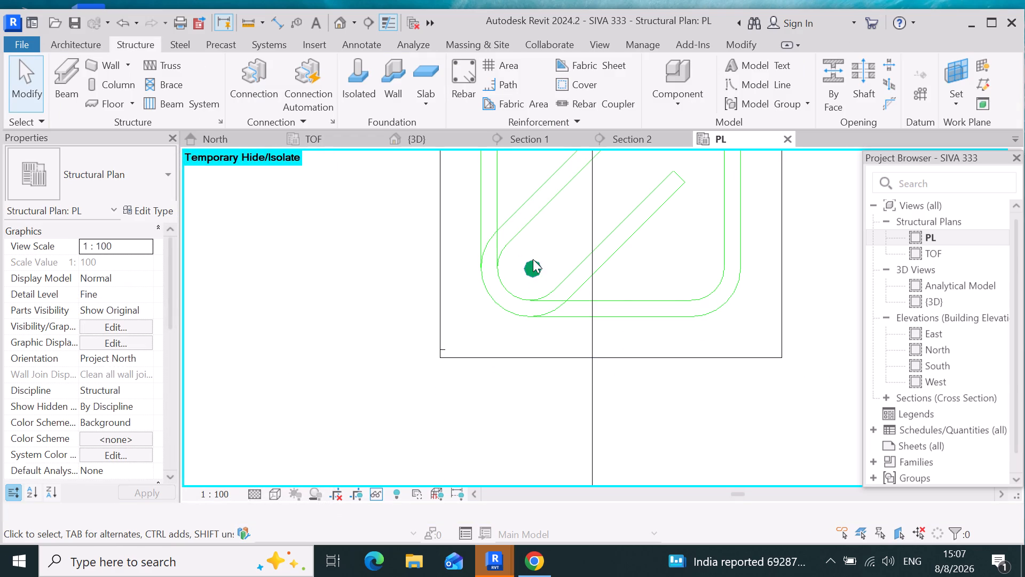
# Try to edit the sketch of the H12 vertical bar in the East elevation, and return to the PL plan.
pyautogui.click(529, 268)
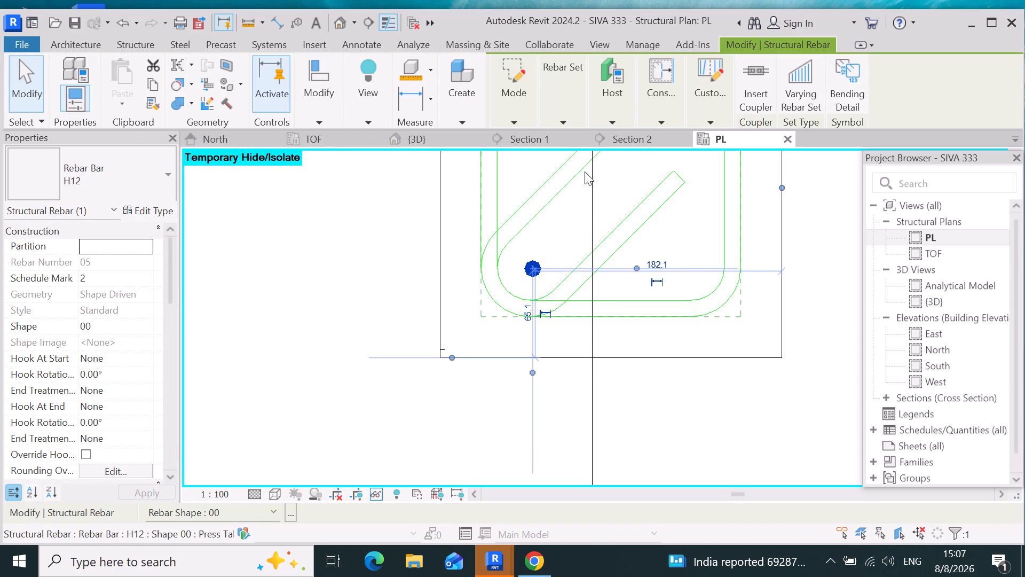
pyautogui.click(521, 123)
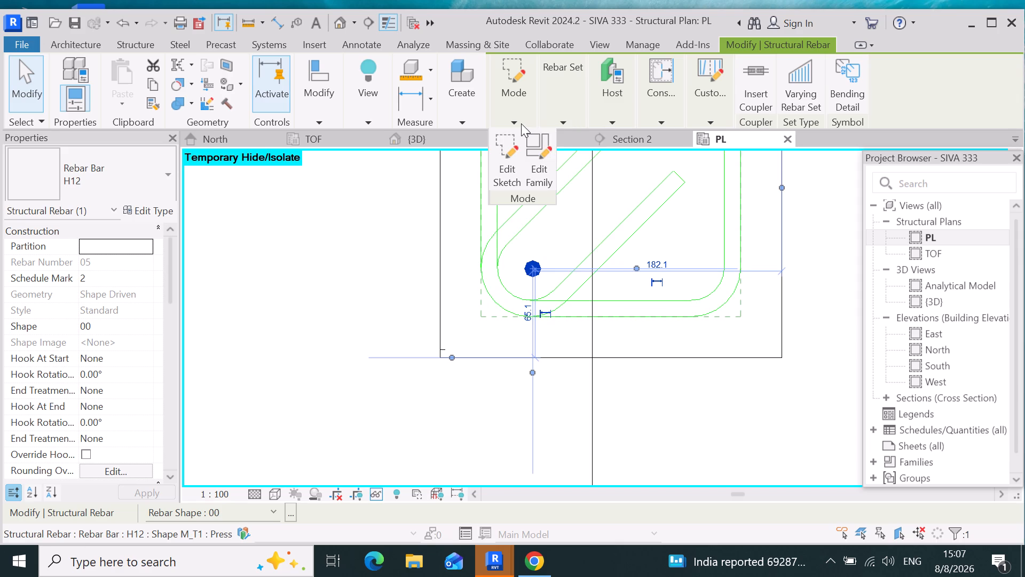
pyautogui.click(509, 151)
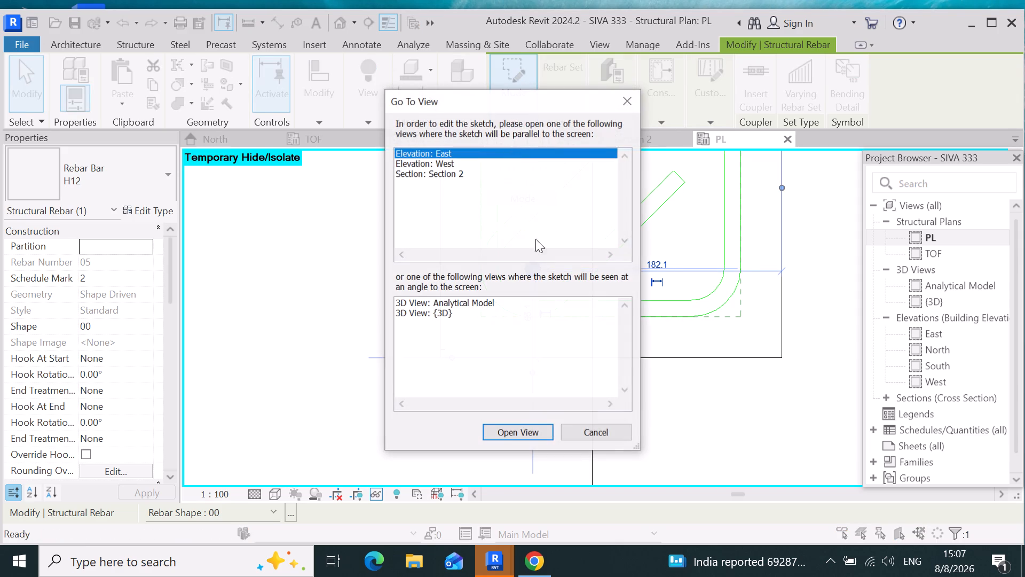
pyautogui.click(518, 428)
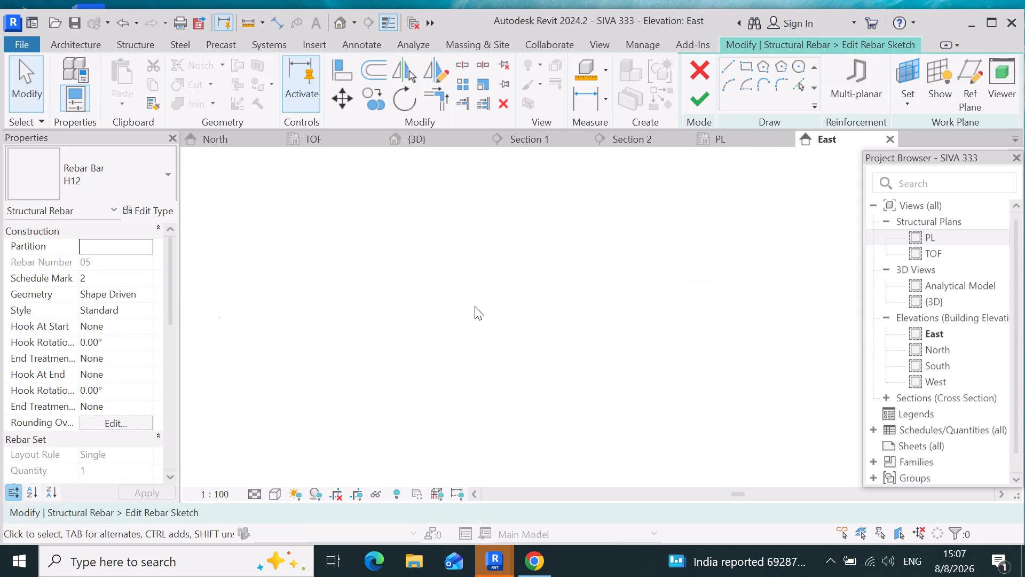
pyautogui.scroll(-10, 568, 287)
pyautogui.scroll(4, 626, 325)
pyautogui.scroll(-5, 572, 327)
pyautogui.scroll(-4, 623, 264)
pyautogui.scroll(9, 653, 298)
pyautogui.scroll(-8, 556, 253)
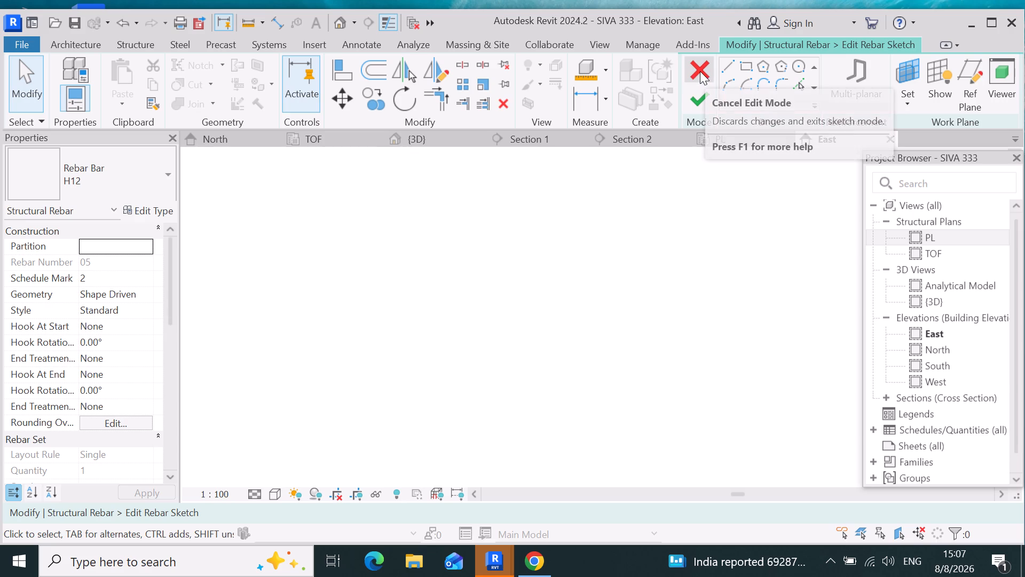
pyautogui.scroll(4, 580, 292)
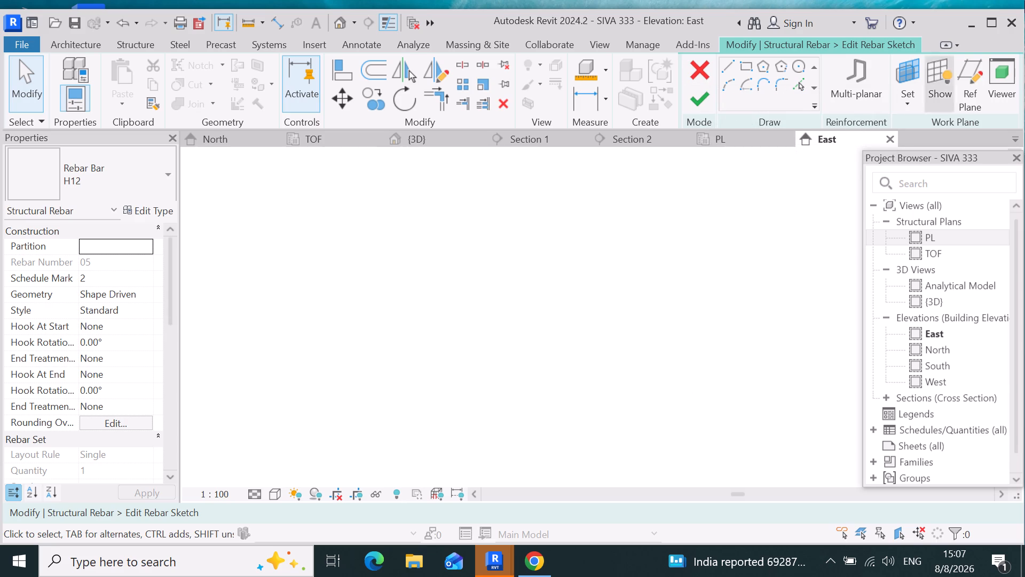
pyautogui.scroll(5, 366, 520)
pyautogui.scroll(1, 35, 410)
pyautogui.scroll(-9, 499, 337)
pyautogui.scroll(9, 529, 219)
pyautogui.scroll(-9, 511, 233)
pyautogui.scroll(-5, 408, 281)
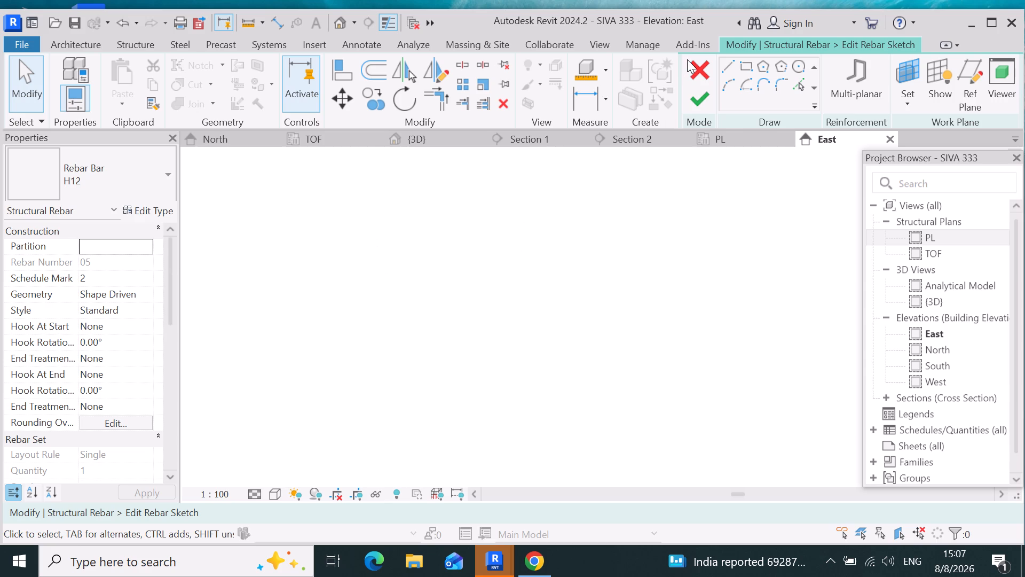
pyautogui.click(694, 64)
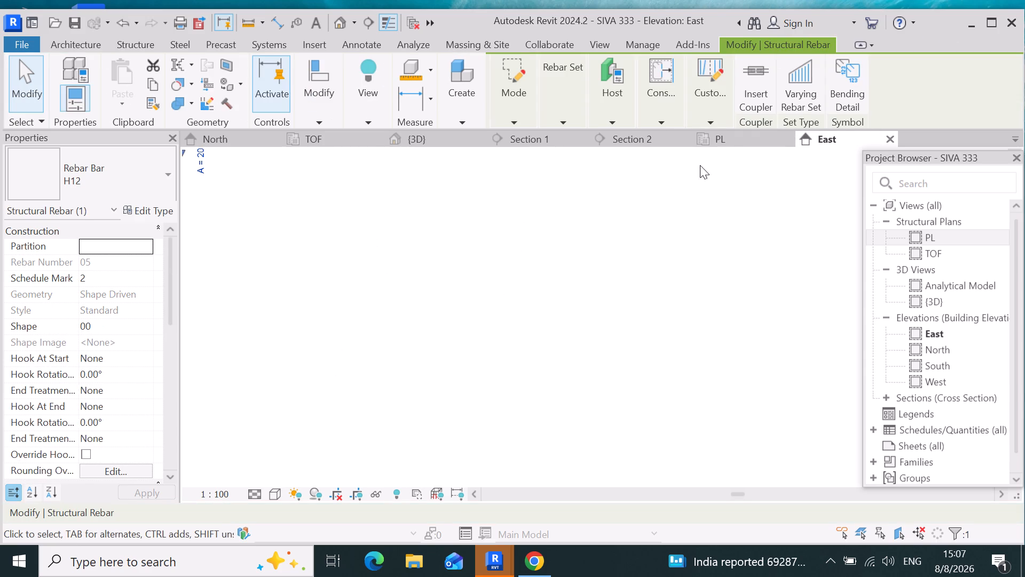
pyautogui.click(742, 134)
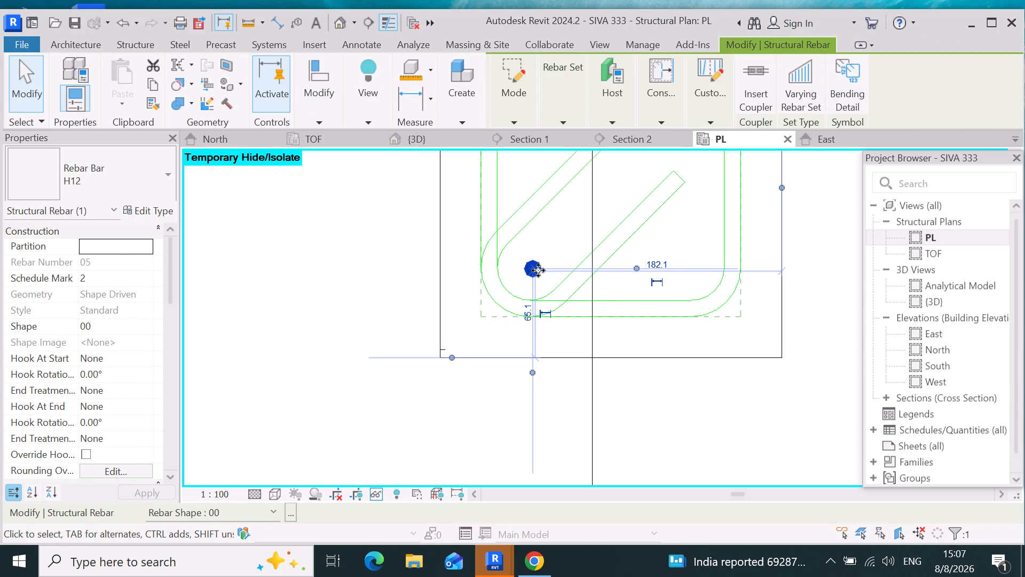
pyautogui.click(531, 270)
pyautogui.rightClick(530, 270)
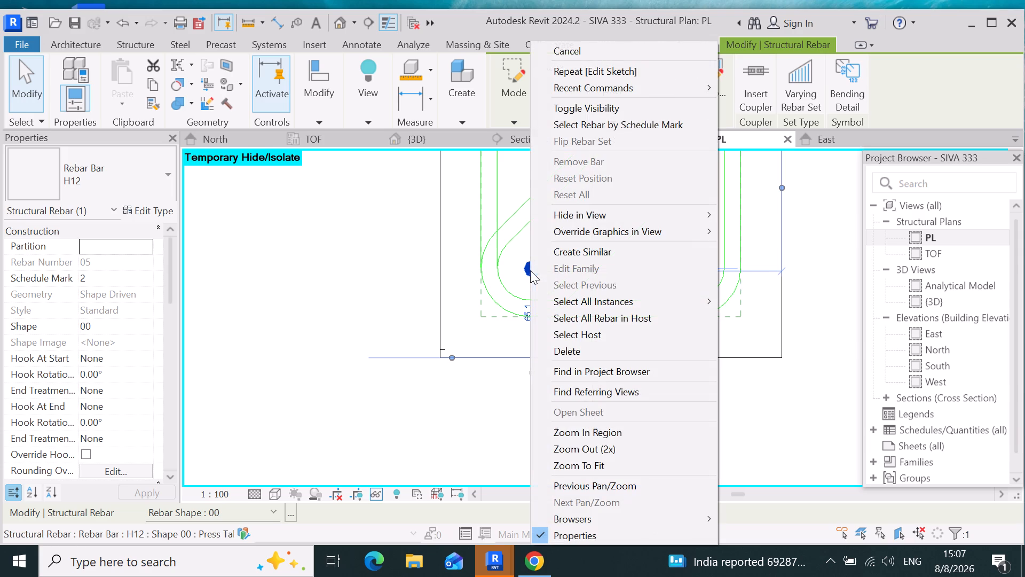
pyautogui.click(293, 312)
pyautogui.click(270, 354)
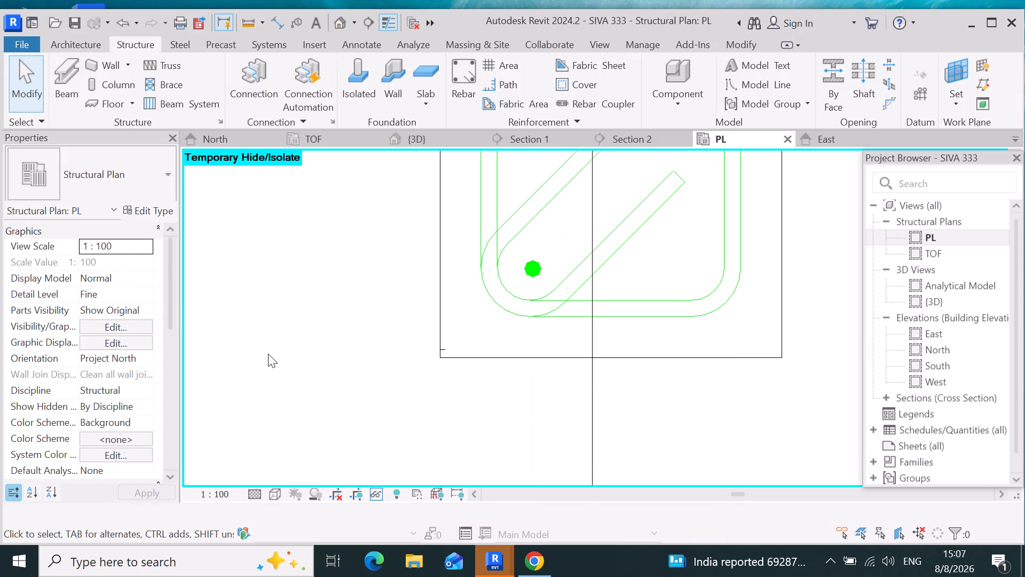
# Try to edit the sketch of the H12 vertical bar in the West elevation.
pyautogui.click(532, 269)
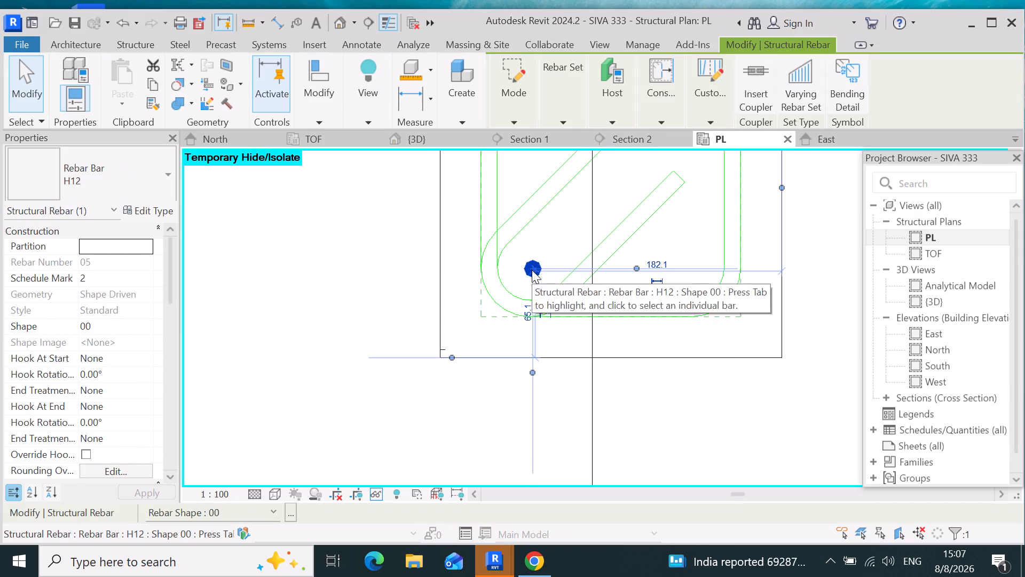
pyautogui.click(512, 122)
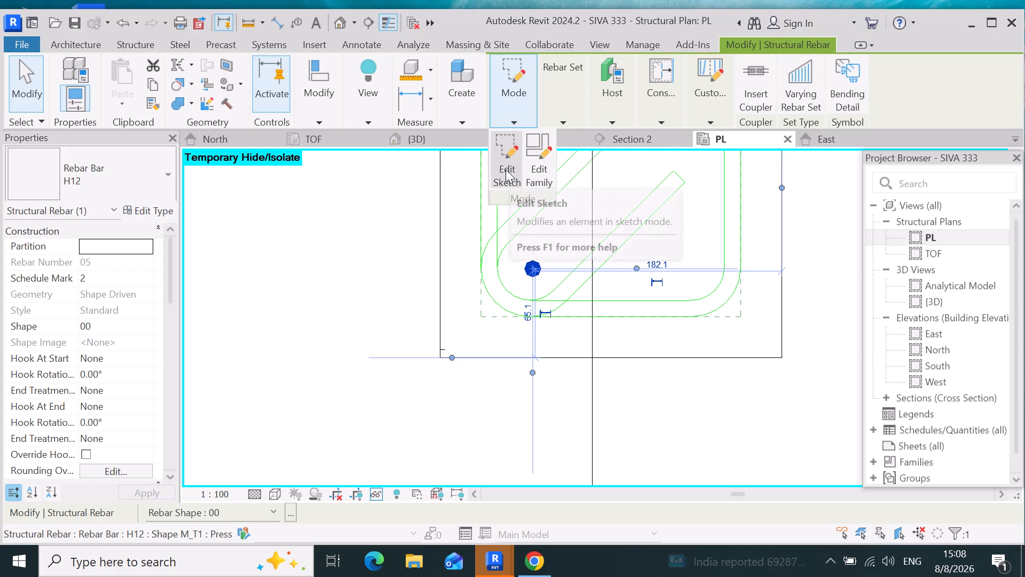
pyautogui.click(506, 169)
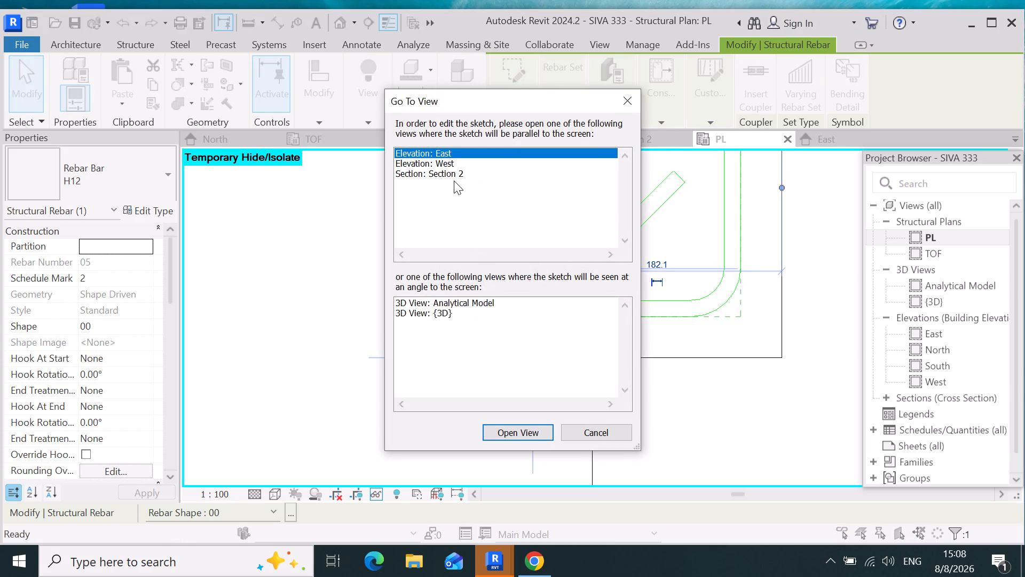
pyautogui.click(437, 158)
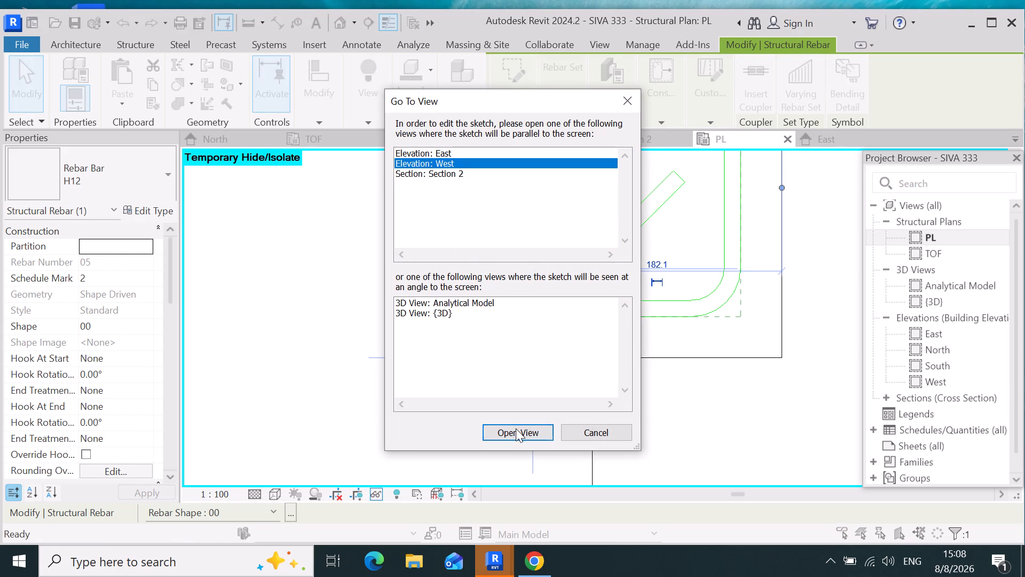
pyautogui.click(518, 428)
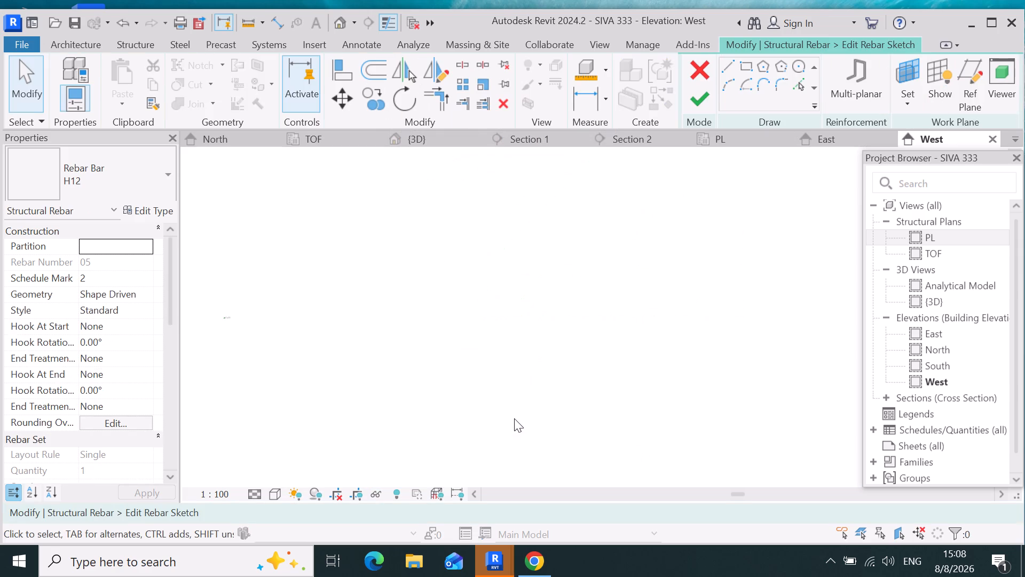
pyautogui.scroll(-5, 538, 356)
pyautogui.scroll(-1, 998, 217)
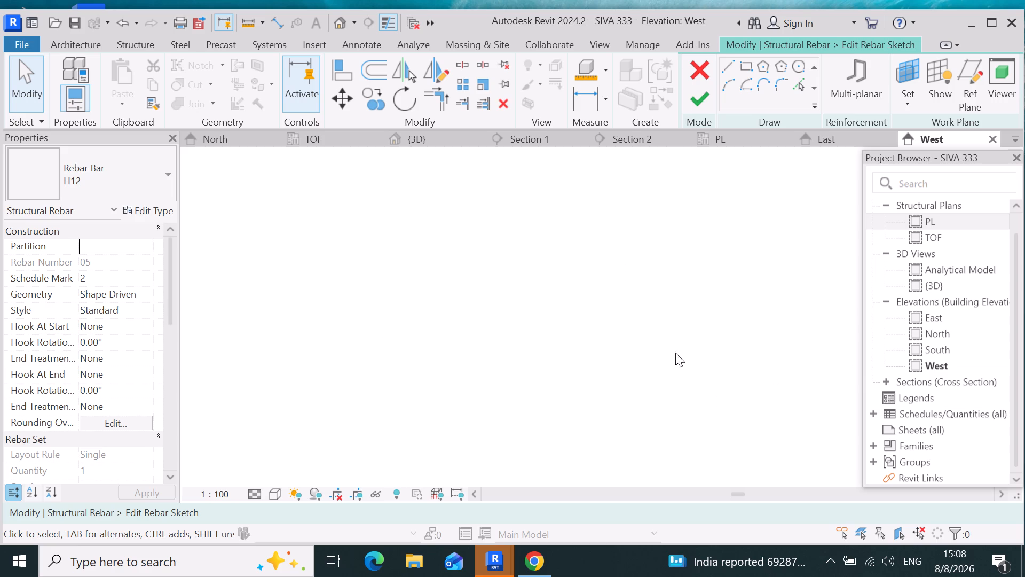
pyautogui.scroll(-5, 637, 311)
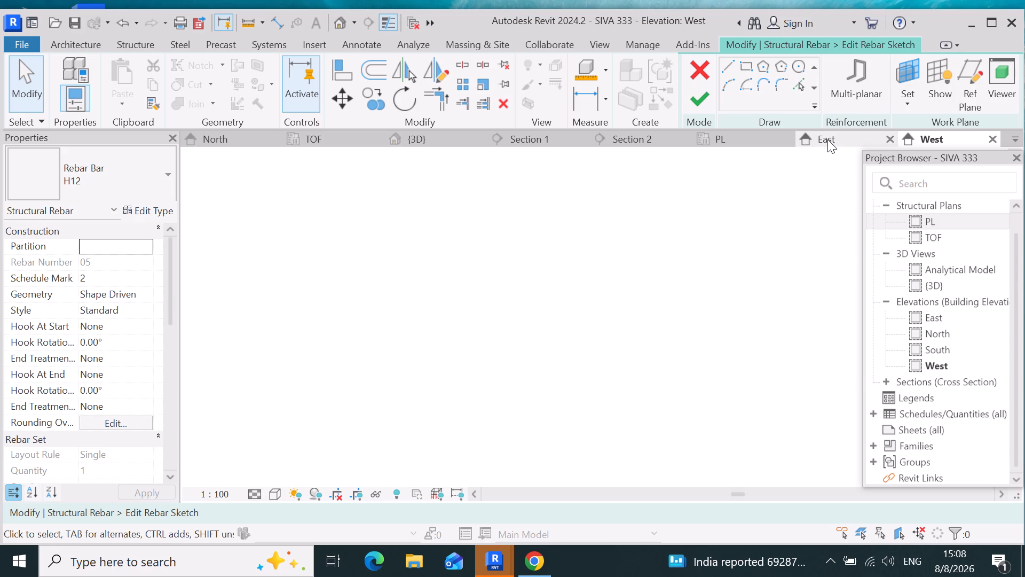
# Close the East elevation, Section 2 and West elevation views to get back to the PL plan.
pyautogui.click(827, 139)
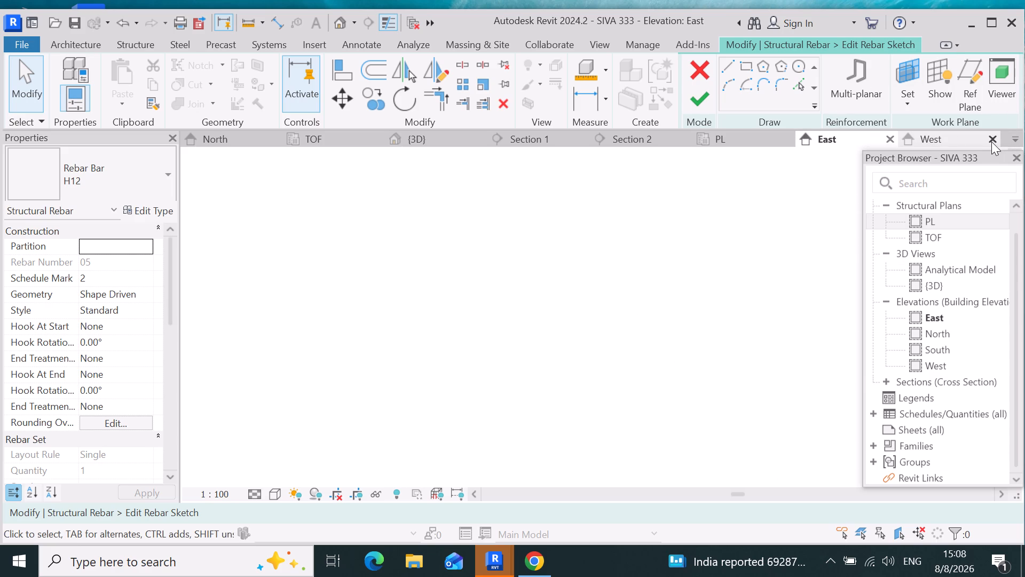
pyautogui.click(893, 138)
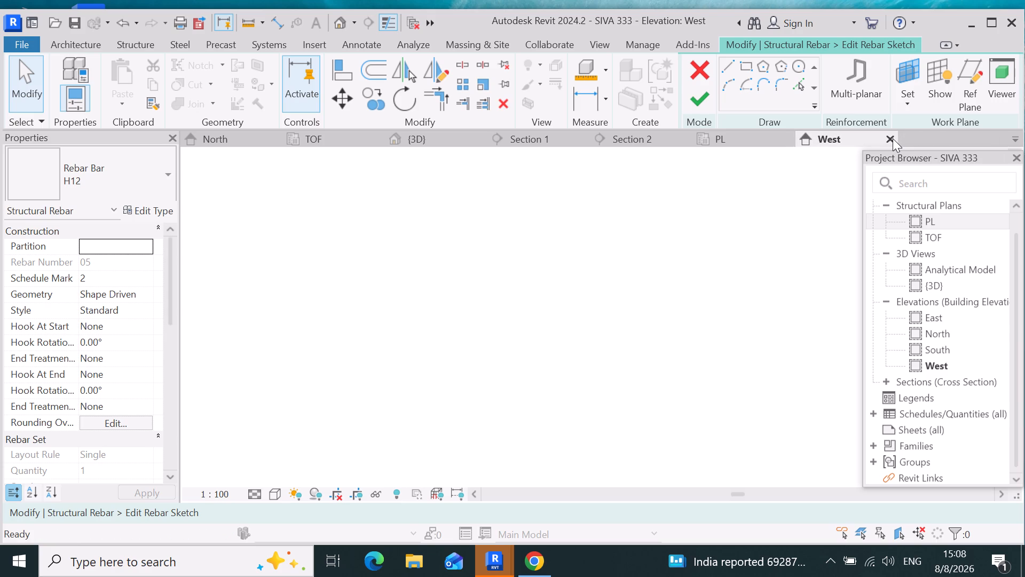
pyautogui.click(682, 139)
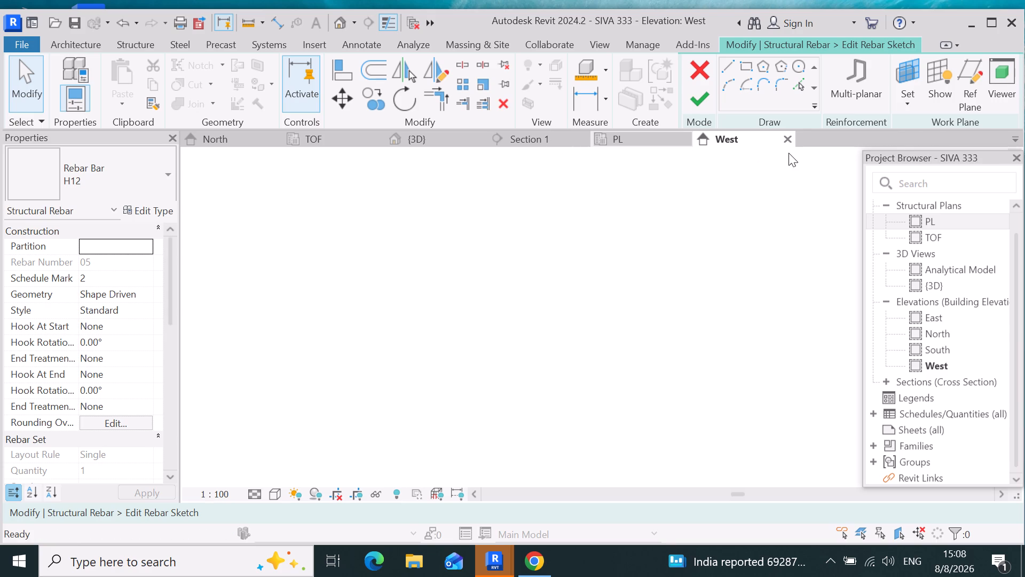
pyautogui.click(792, 135)
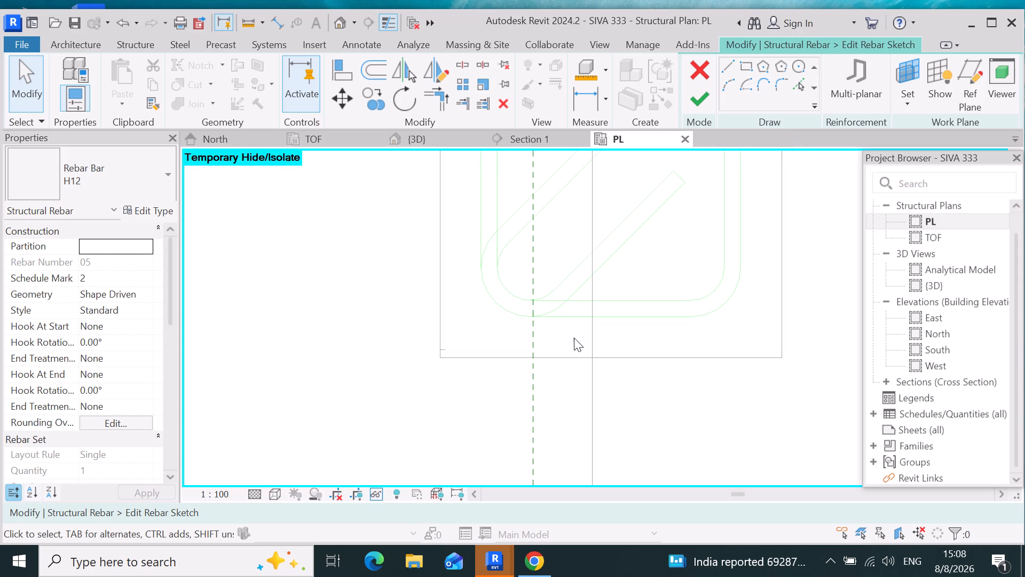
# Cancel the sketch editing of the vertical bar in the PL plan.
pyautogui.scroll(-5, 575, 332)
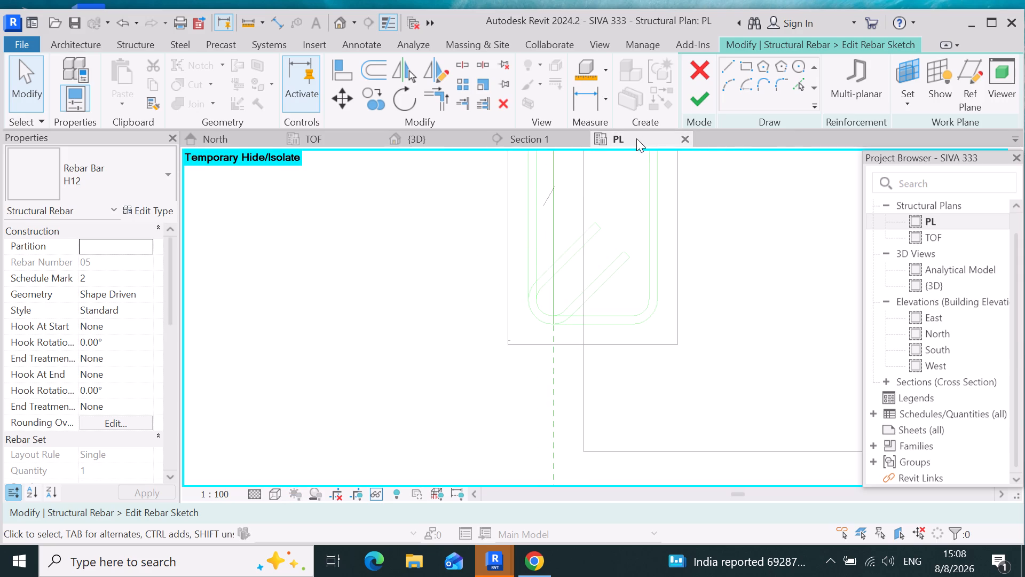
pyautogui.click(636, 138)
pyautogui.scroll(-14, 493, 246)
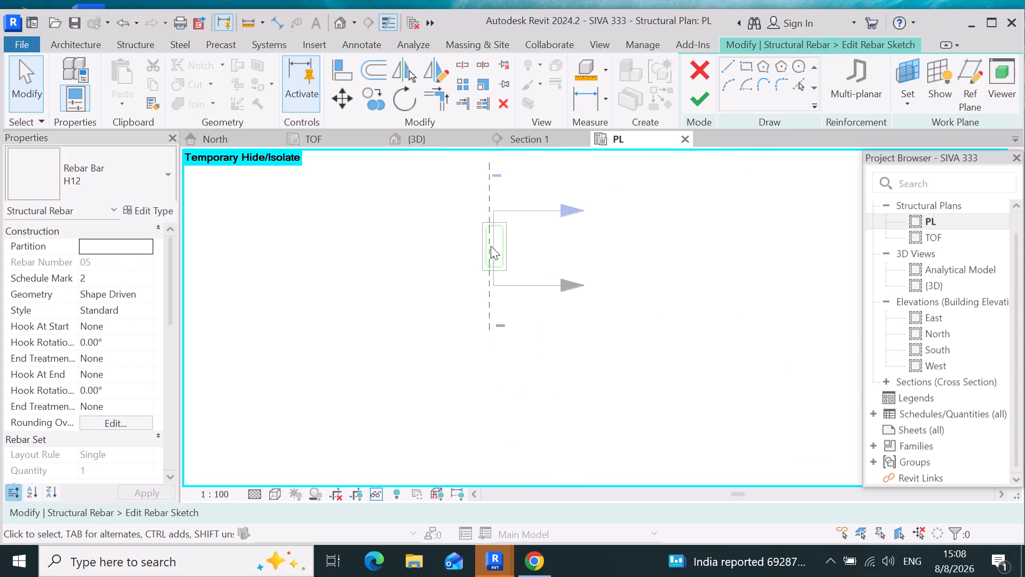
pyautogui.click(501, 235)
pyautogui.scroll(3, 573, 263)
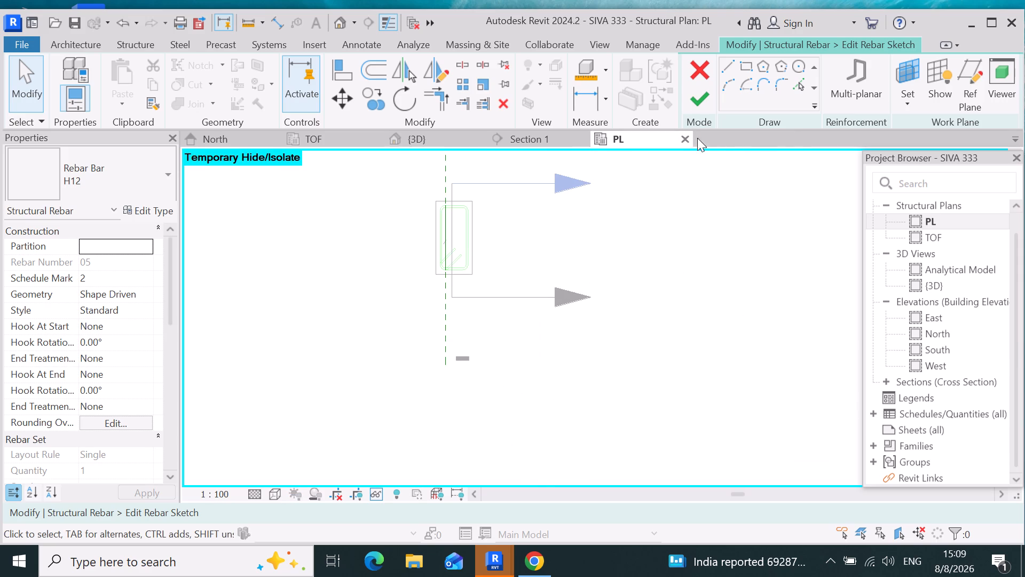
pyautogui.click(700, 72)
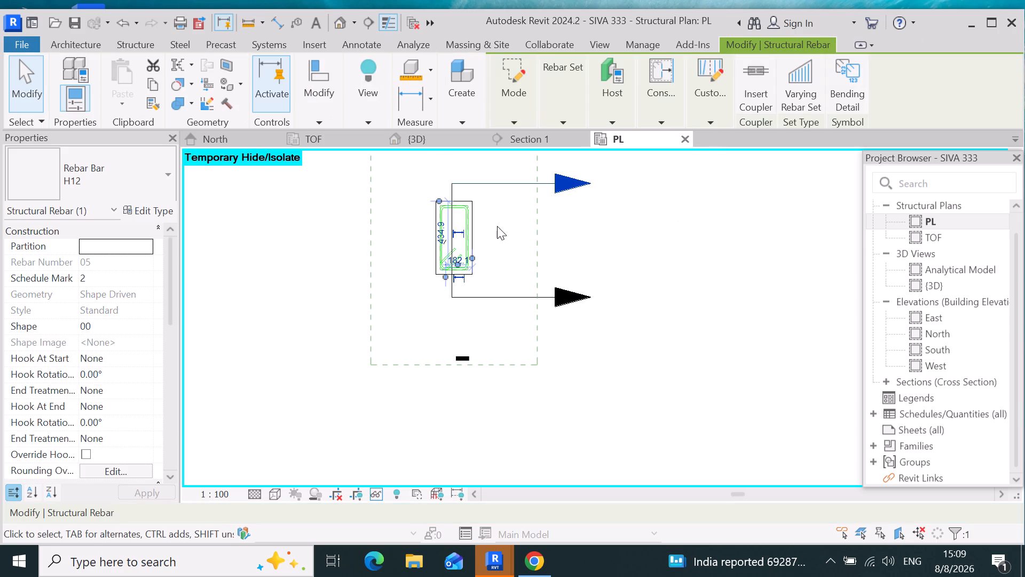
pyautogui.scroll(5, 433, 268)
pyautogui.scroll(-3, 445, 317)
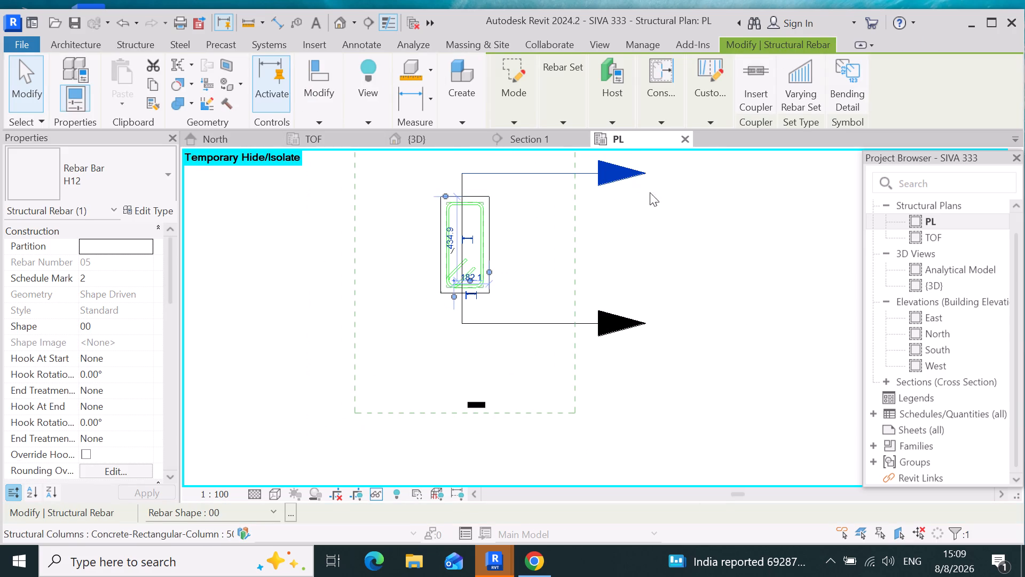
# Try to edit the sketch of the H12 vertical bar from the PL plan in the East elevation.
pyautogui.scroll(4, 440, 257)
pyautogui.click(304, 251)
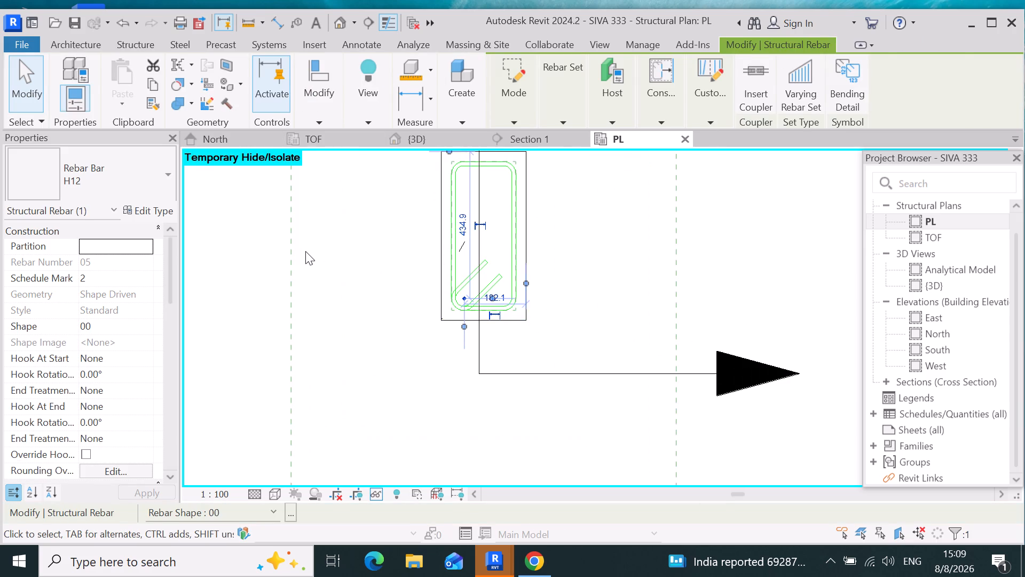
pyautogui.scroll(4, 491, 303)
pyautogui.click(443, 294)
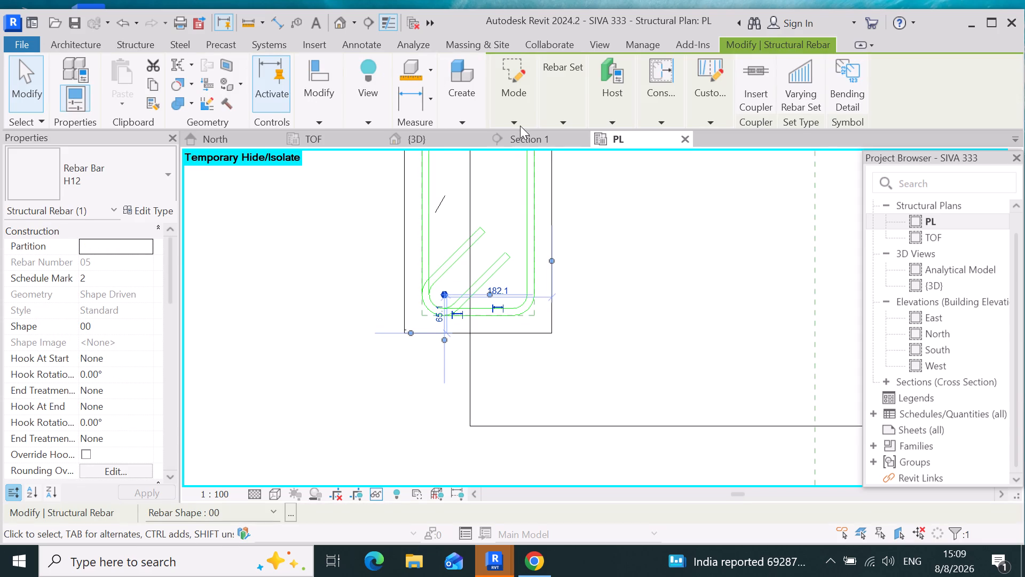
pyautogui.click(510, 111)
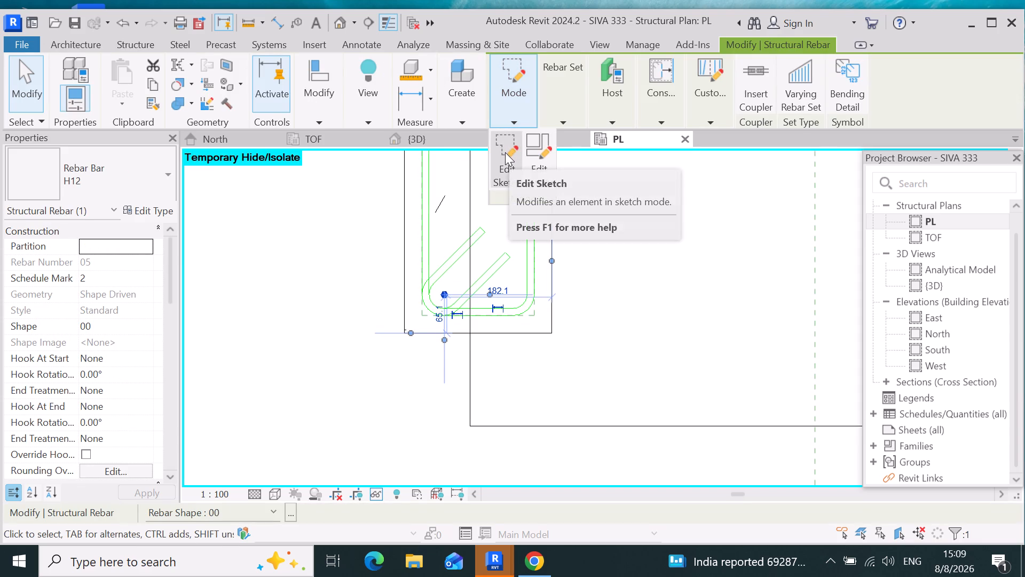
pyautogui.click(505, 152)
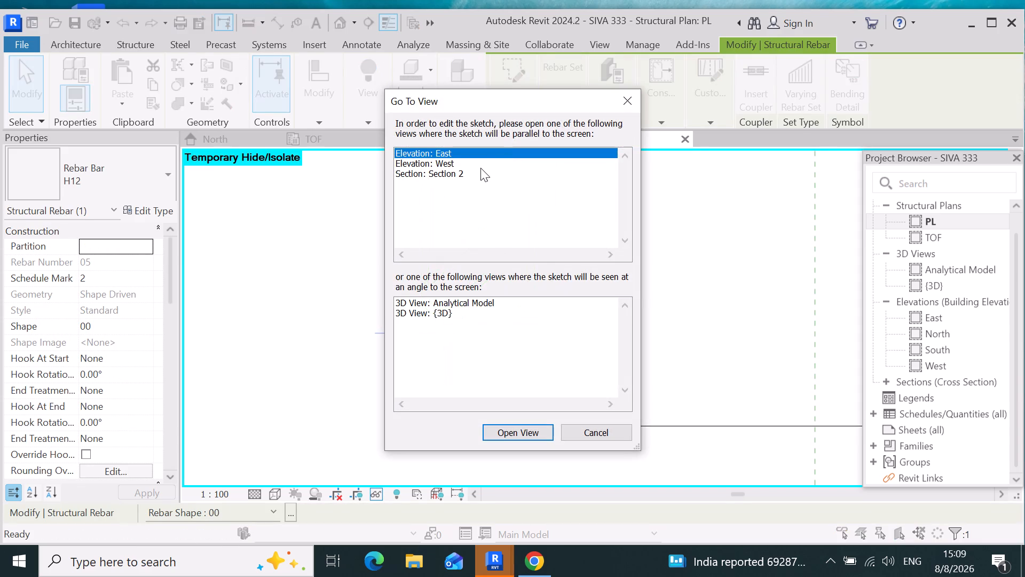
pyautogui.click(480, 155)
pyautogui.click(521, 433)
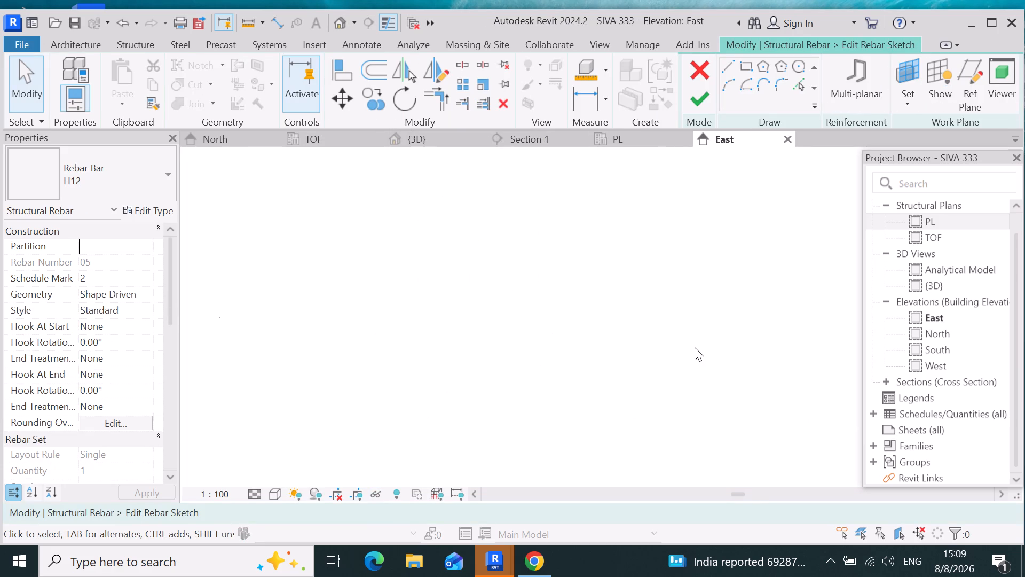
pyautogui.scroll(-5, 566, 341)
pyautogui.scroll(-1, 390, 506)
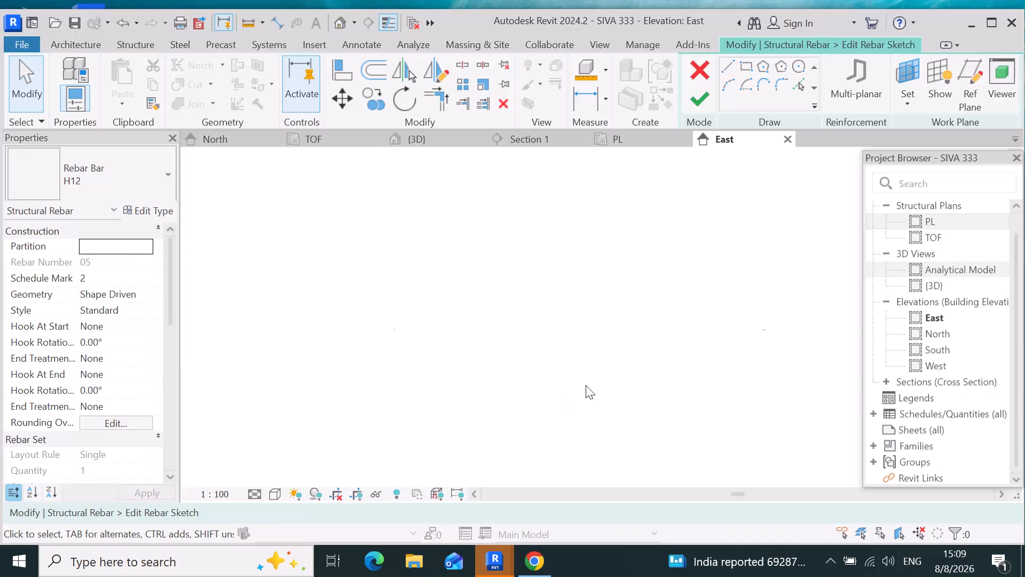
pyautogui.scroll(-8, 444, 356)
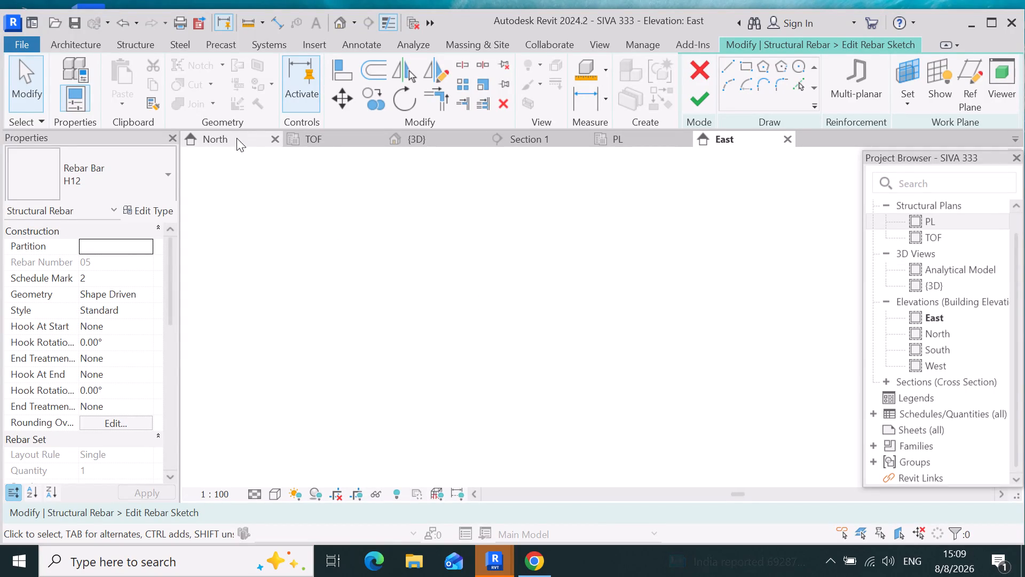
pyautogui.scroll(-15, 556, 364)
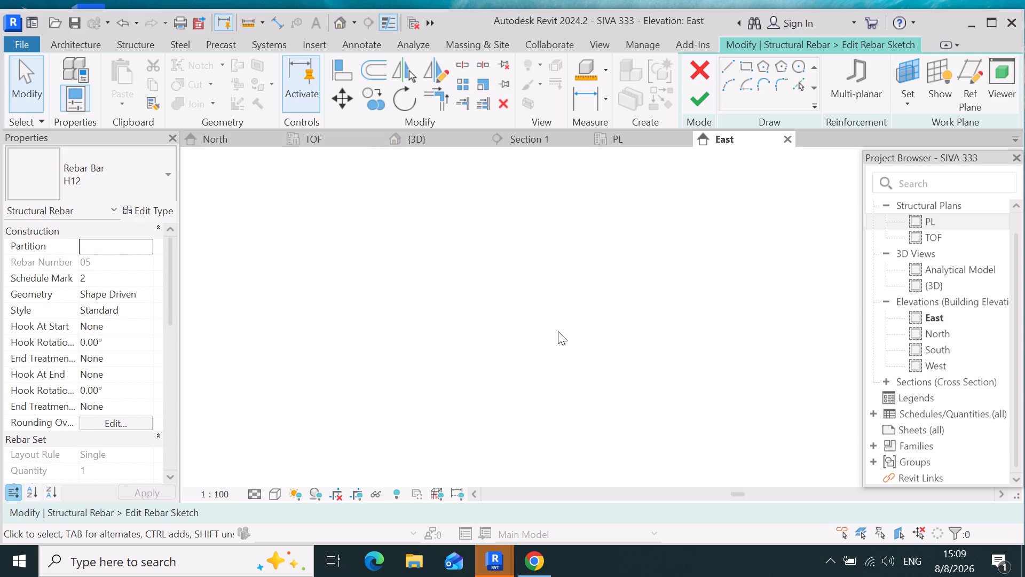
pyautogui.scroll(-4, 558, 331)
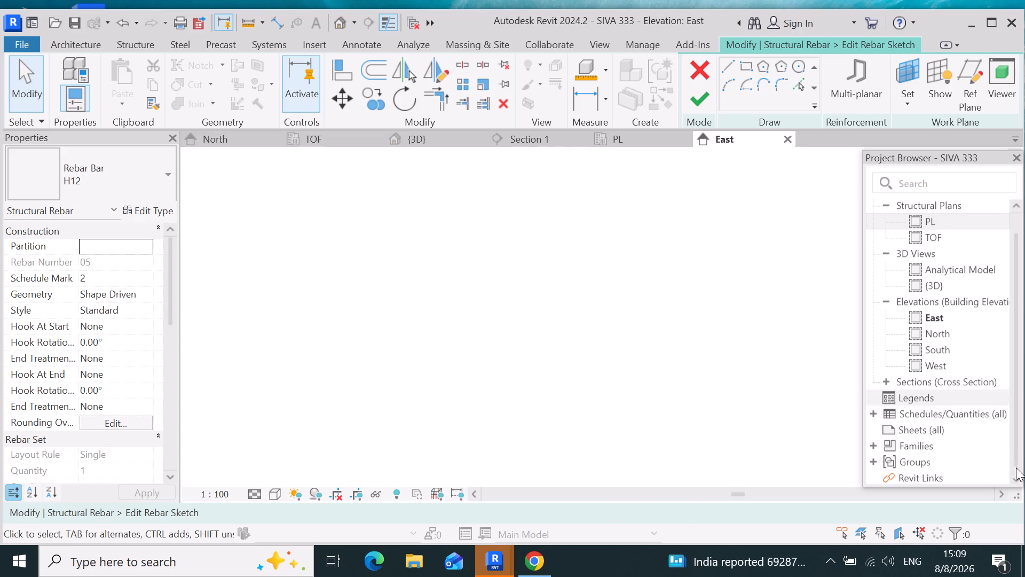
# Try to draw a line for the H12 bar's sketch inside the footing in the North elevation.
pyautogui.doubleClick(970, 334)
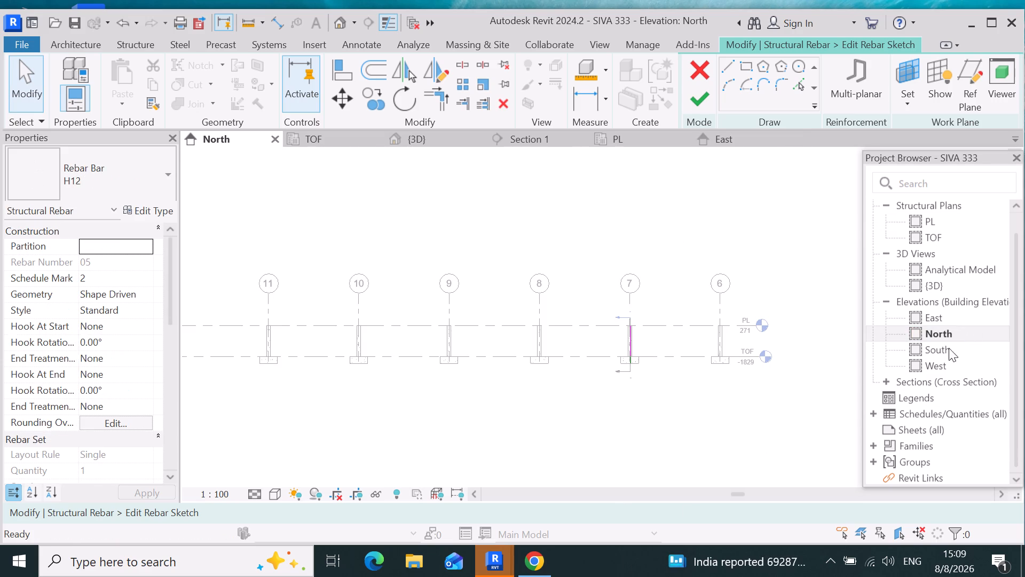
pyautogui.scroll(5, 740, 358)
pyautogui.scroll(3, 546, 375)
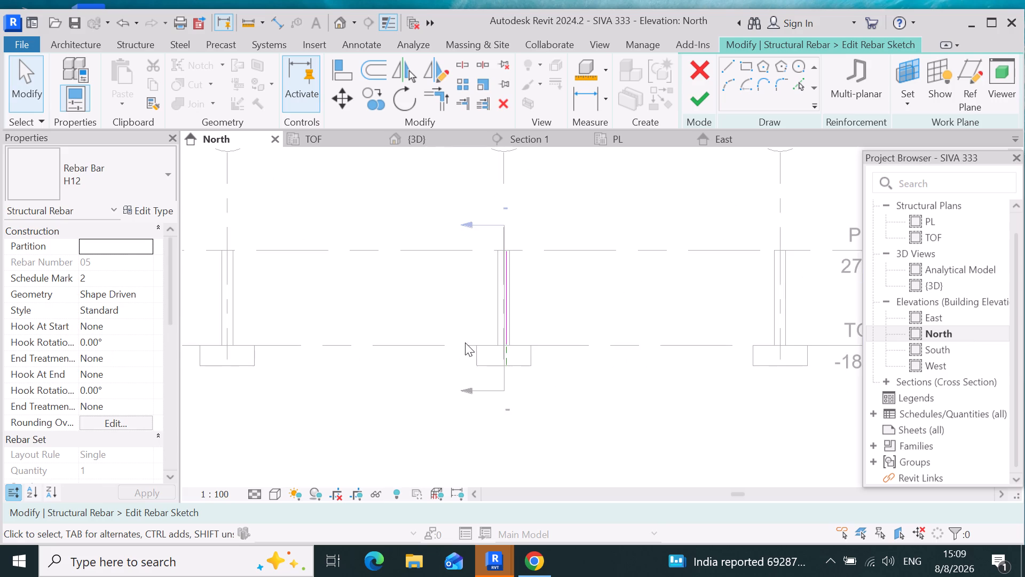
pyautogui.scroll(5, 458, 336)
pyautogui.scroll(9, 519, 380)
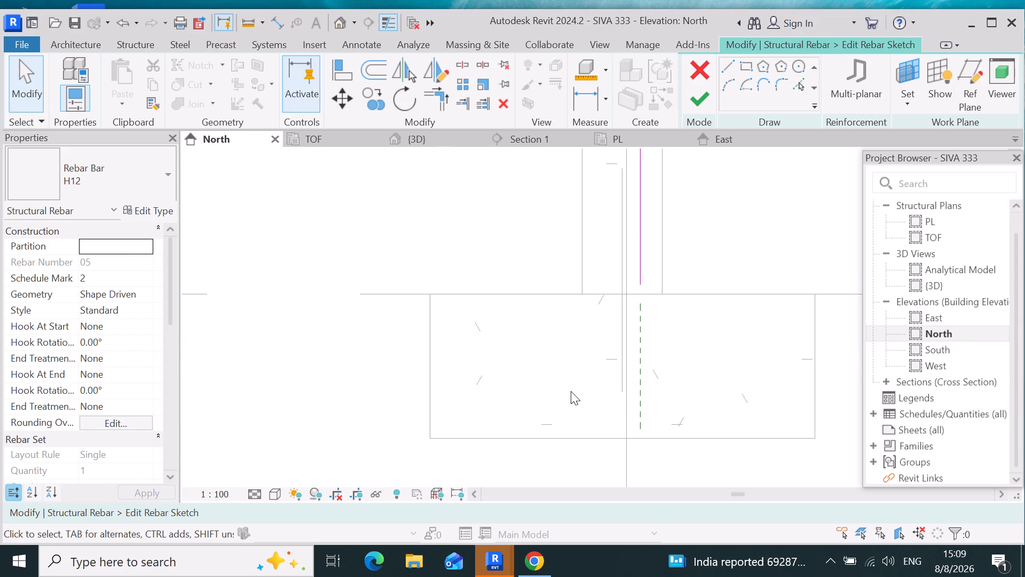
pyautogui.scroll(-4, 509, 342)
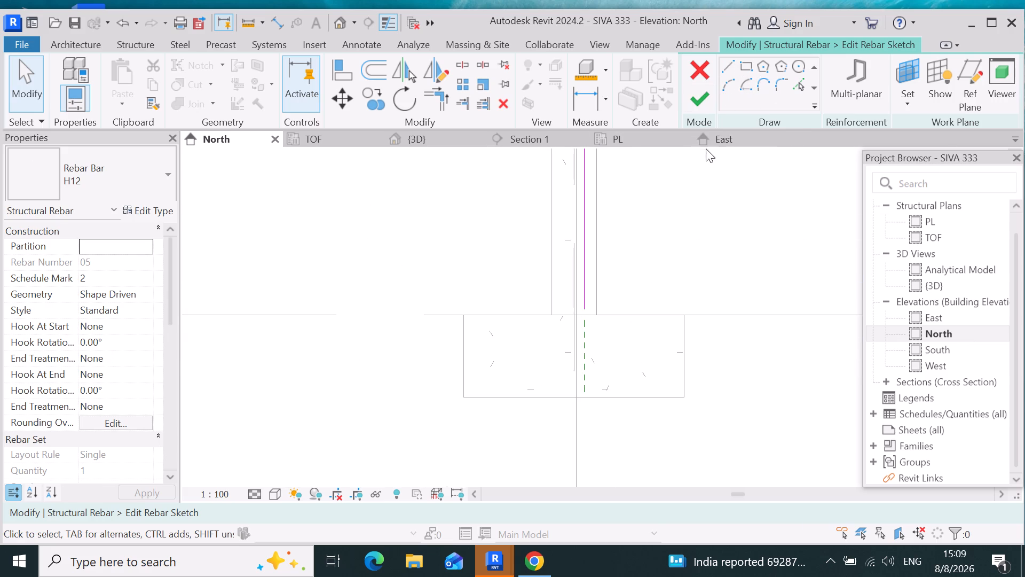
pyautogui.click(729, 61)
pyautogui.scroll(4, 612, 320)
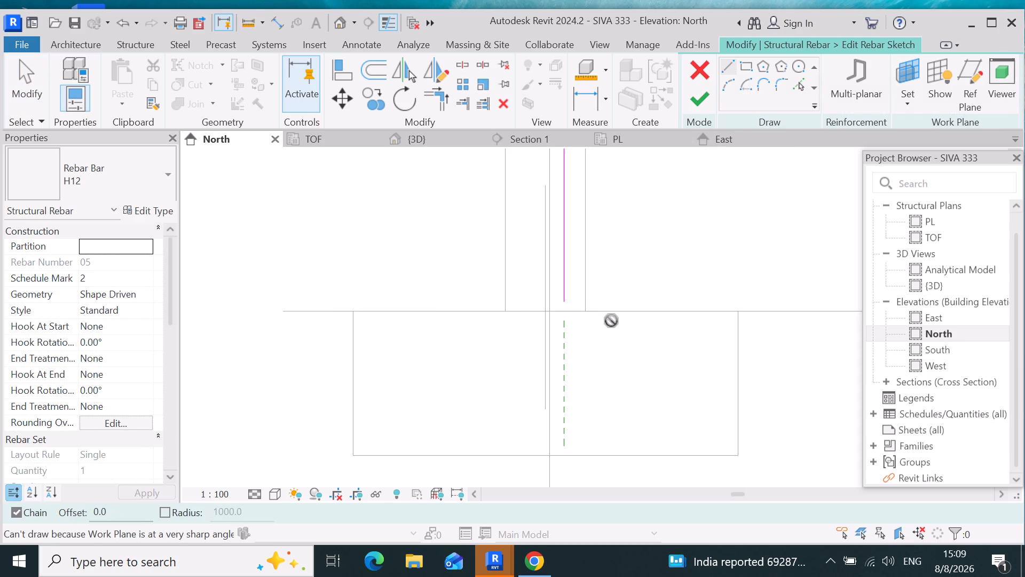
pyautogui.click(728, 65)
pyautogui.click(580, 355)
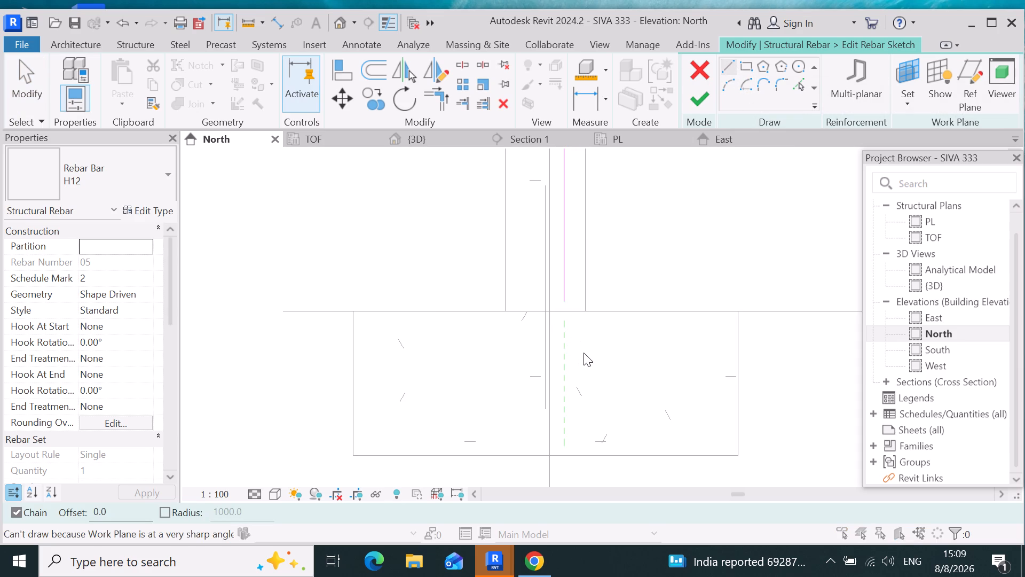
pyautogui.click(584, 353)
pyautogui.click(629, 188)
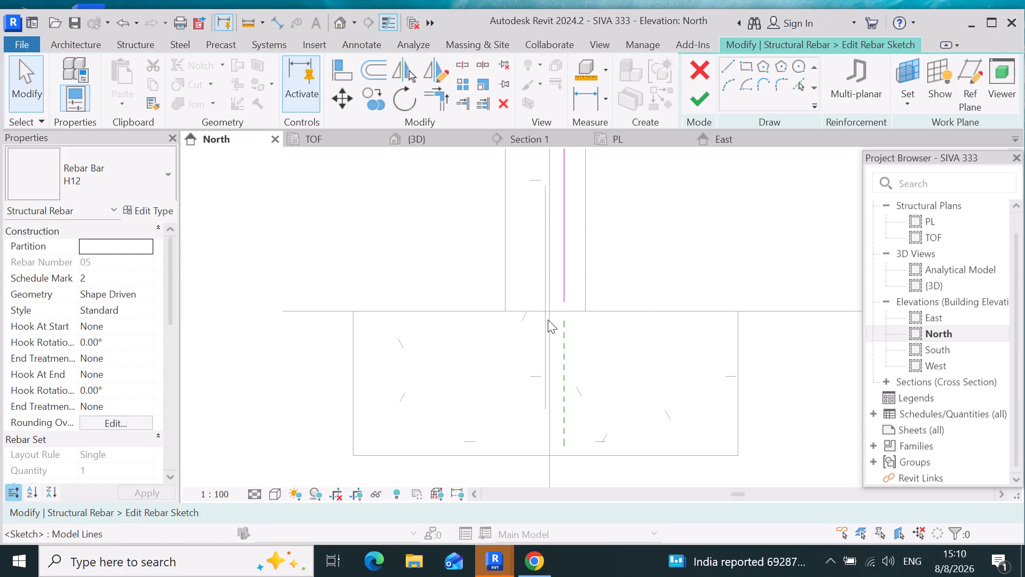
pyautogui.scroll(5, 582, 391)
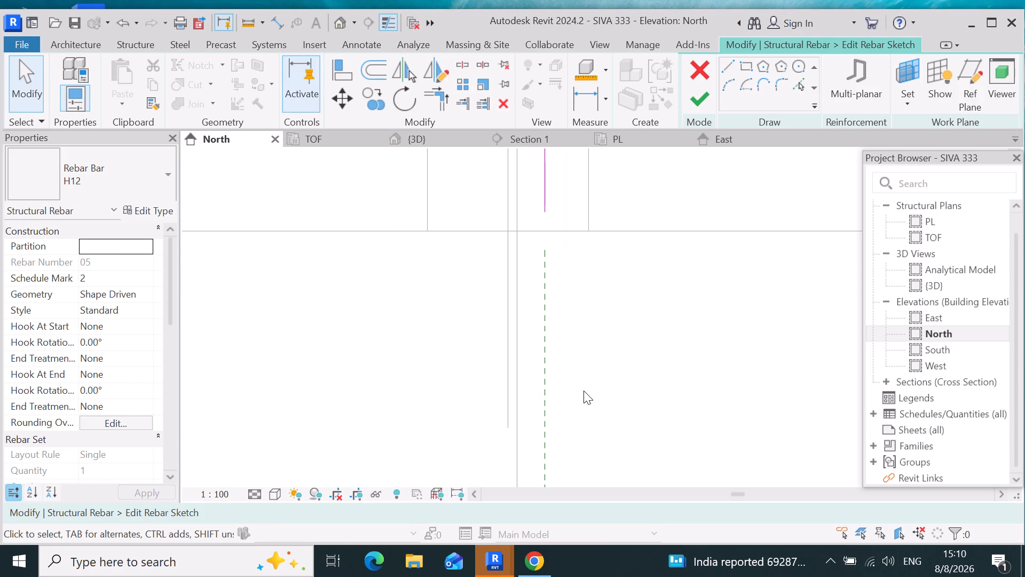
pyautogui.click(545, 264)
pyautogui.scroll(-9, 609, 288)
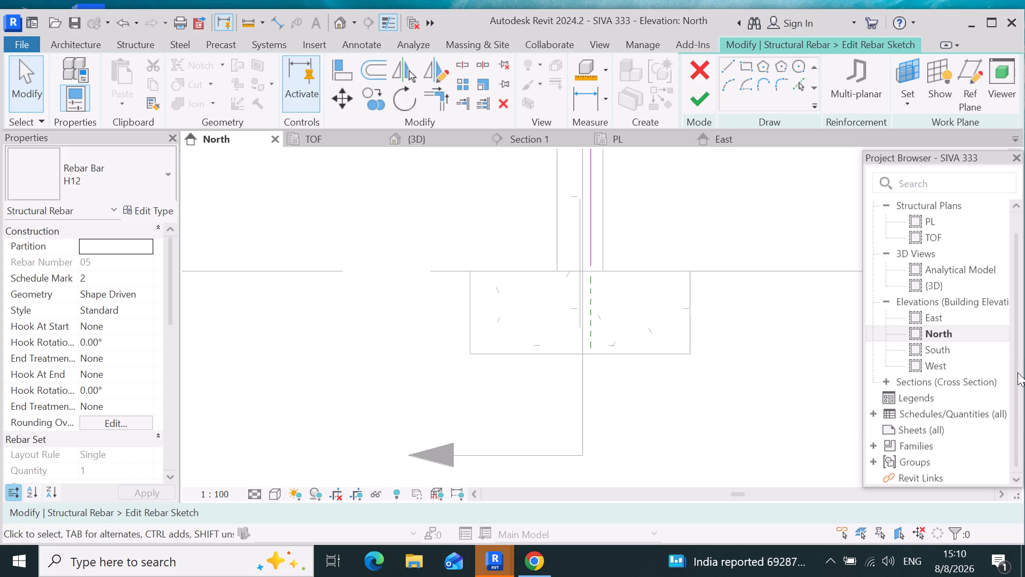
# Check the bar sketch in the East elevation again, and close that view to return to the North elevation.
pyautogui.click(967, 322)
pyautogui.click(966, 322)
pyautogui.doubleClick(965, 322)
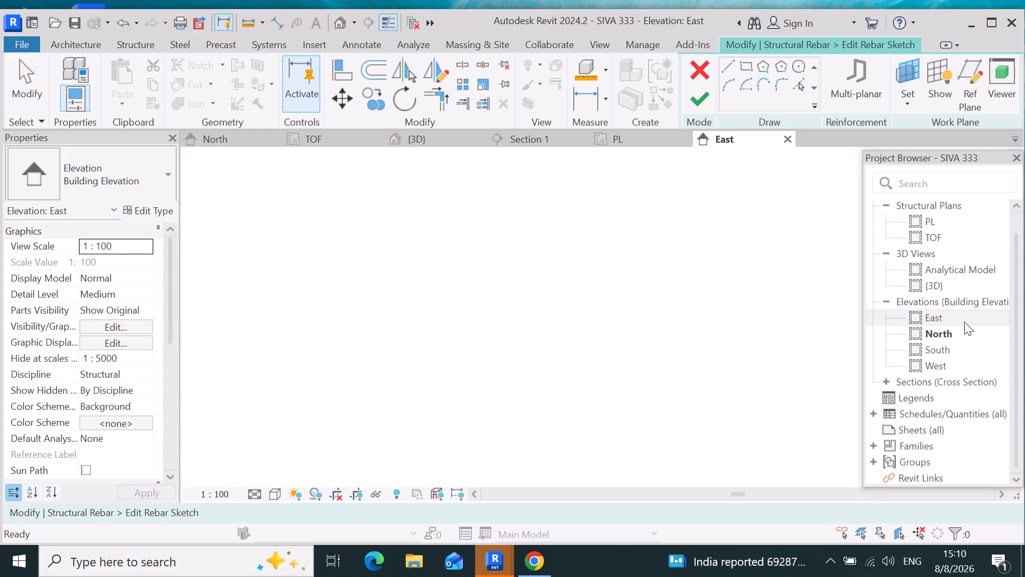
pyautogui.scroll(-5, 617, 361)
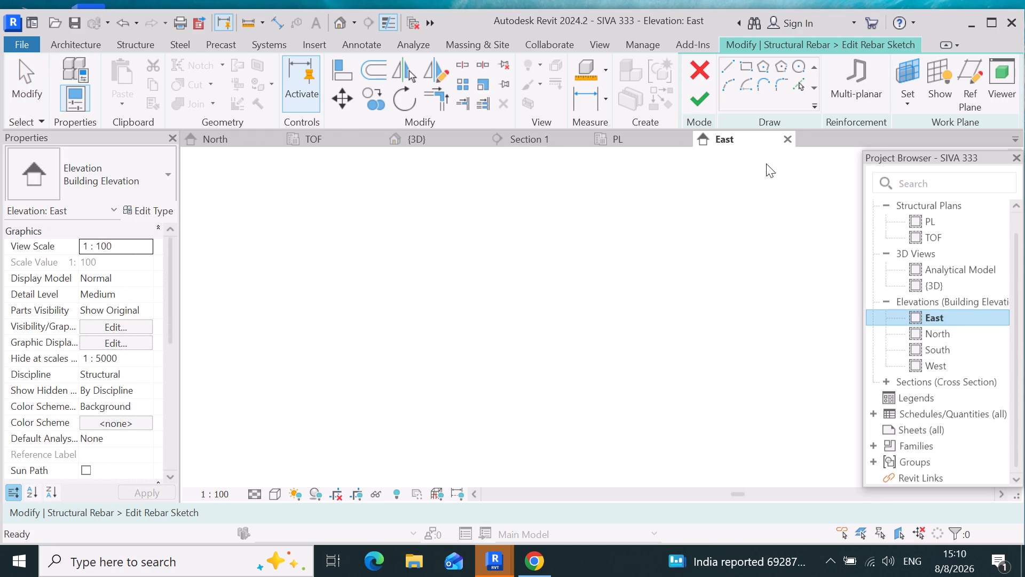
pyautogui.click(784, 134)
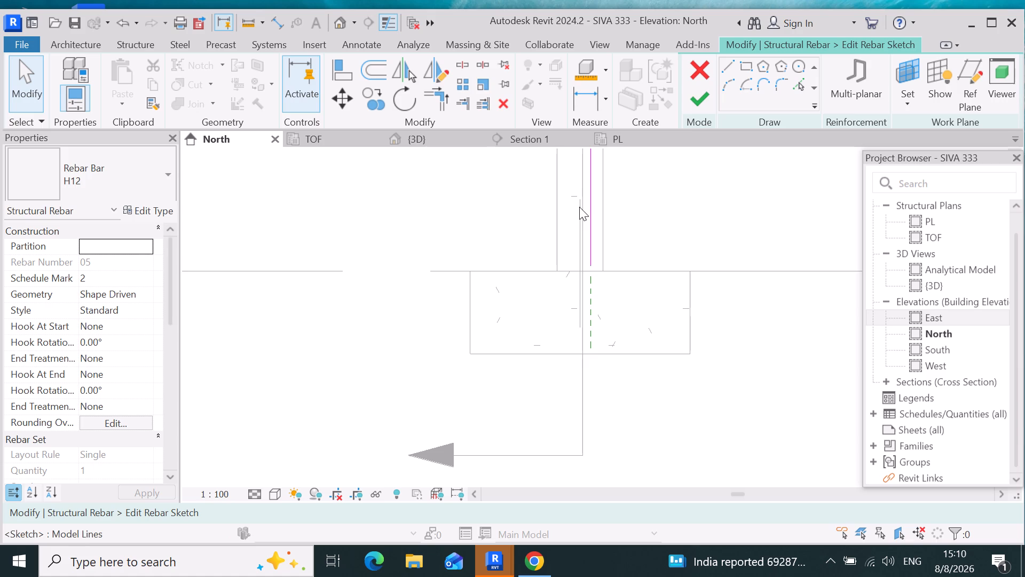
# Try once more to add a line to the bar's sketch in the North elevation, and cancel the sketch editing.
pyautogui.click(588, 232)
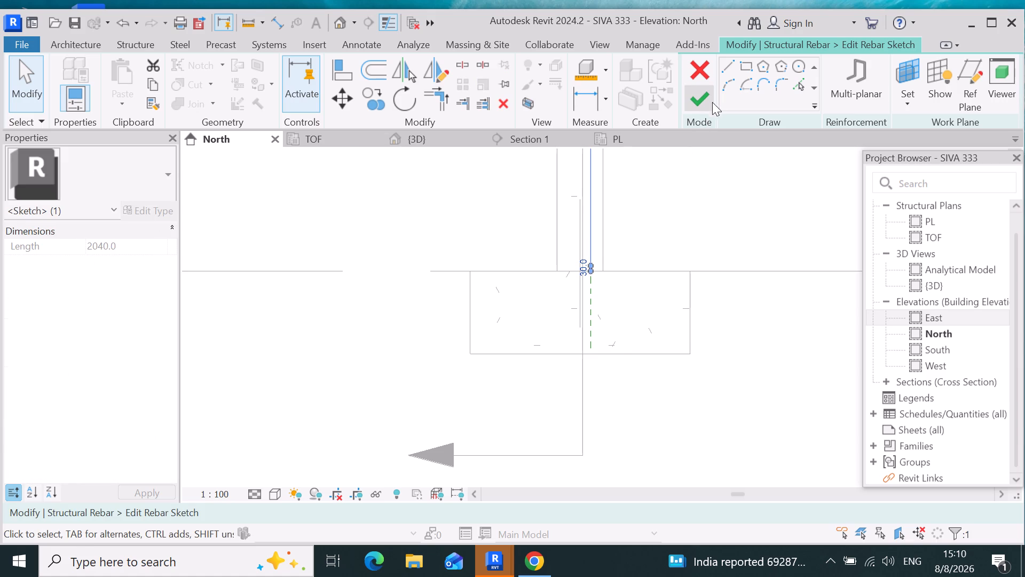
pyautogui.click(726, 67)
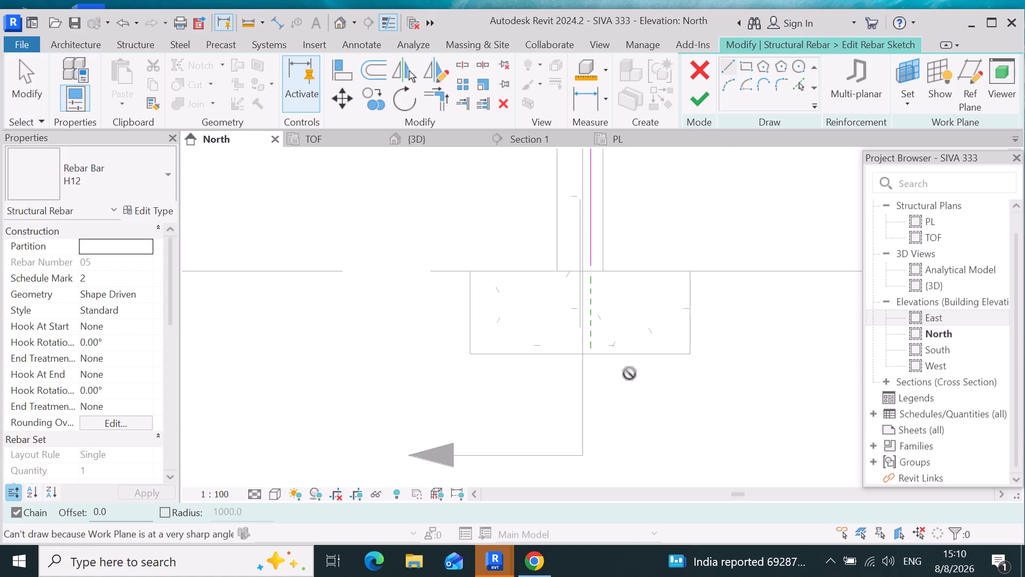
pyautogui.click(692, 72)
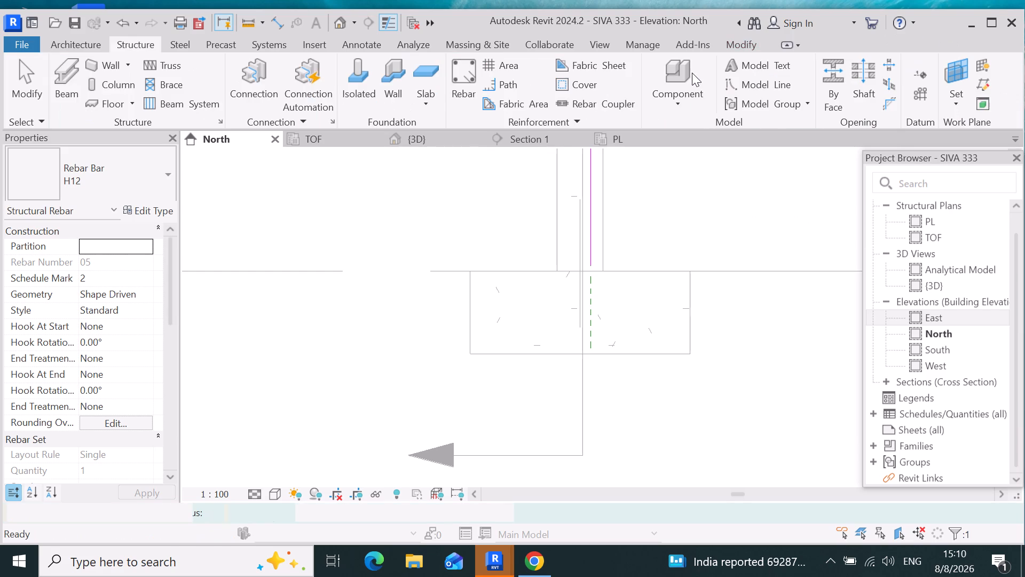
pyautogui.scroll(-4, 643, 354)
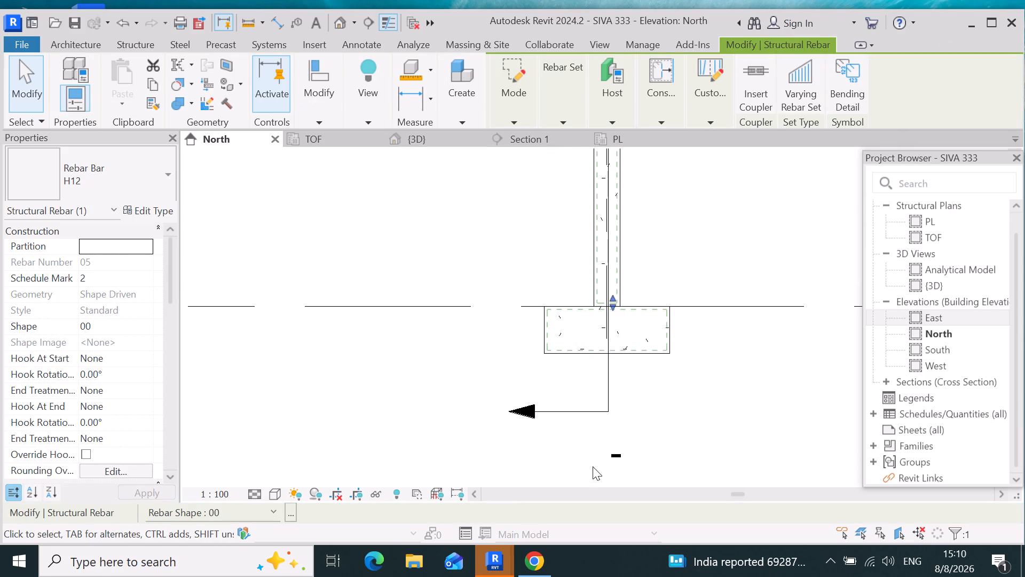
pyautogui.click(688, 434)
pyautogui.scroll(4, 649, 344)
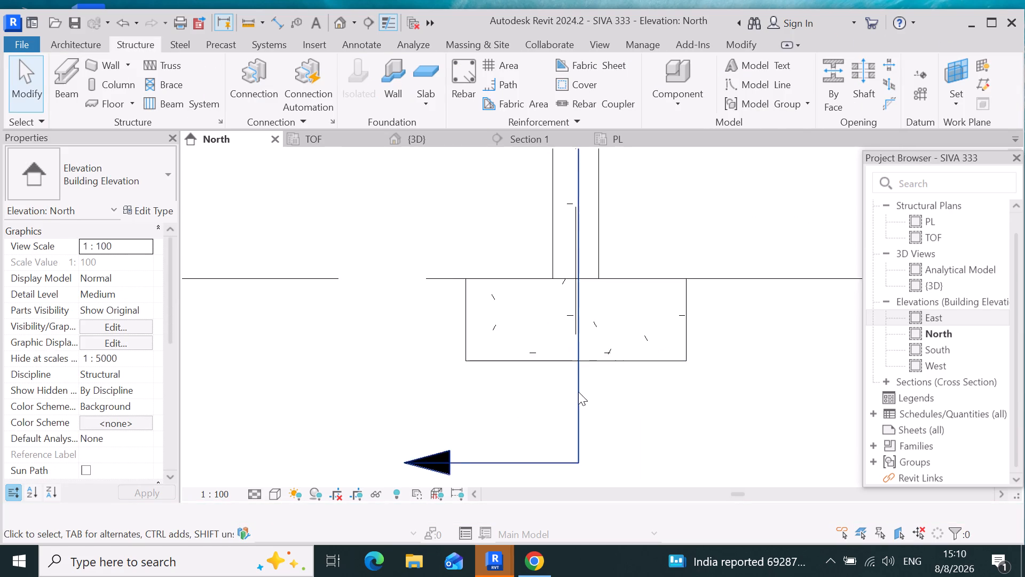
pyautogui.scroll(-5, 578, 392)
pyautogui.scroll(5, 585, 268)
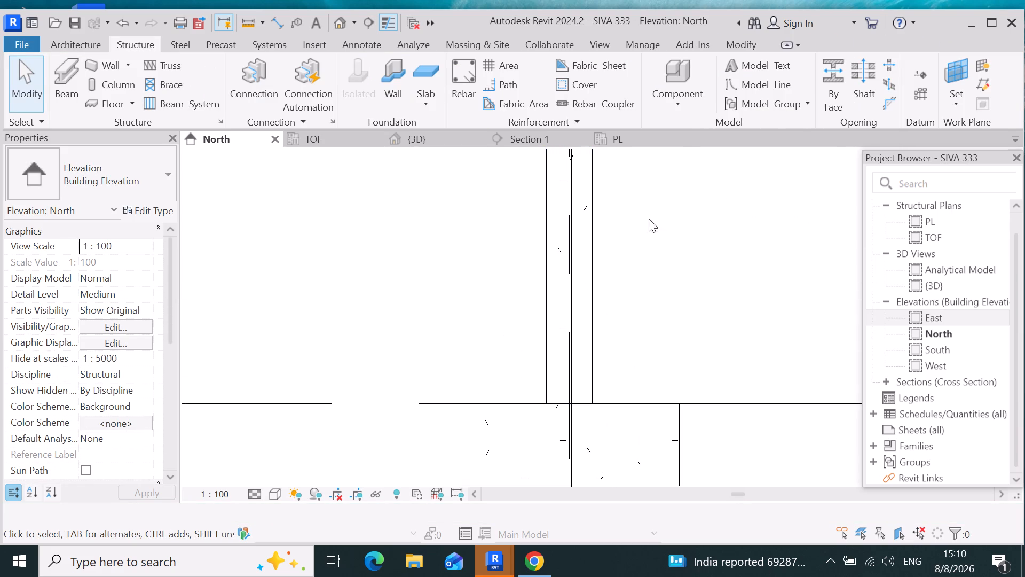
# Return to the PL structural plan at the column with its section line.
pyautogui.click(633, 135)
pyautogui.scroll(-3, 655, 431)
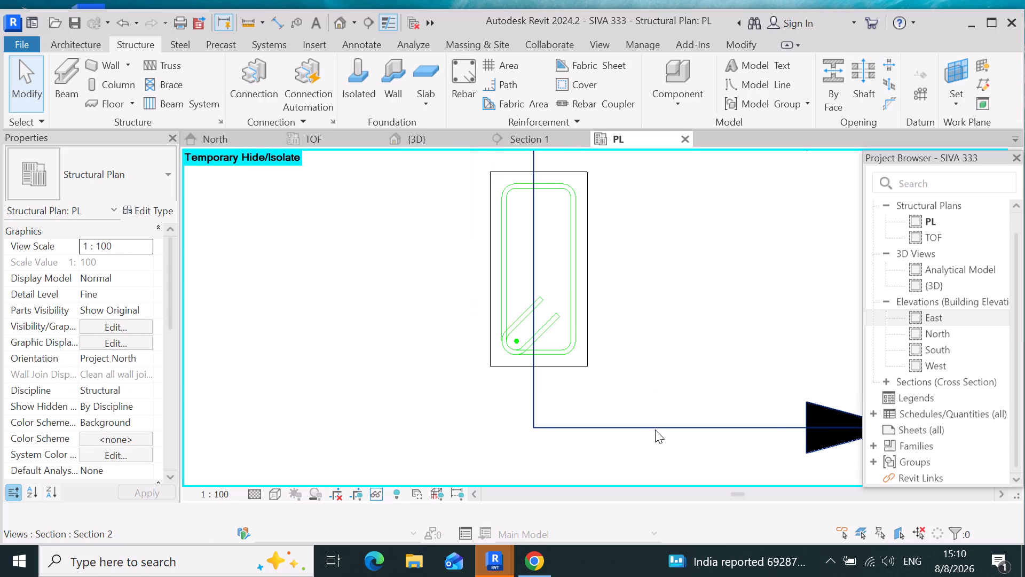
pyautogui.scroll(-4, 653, 427)
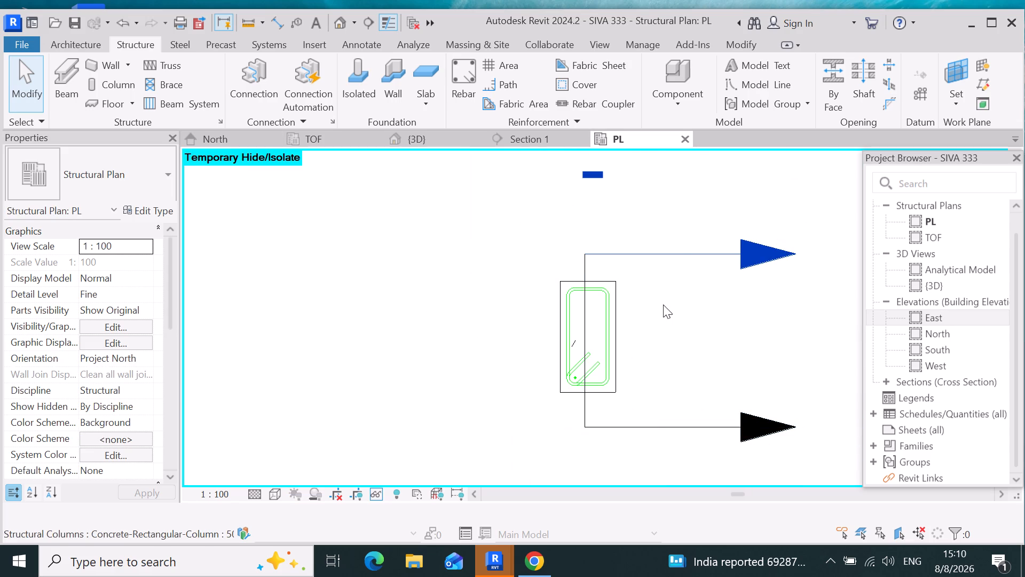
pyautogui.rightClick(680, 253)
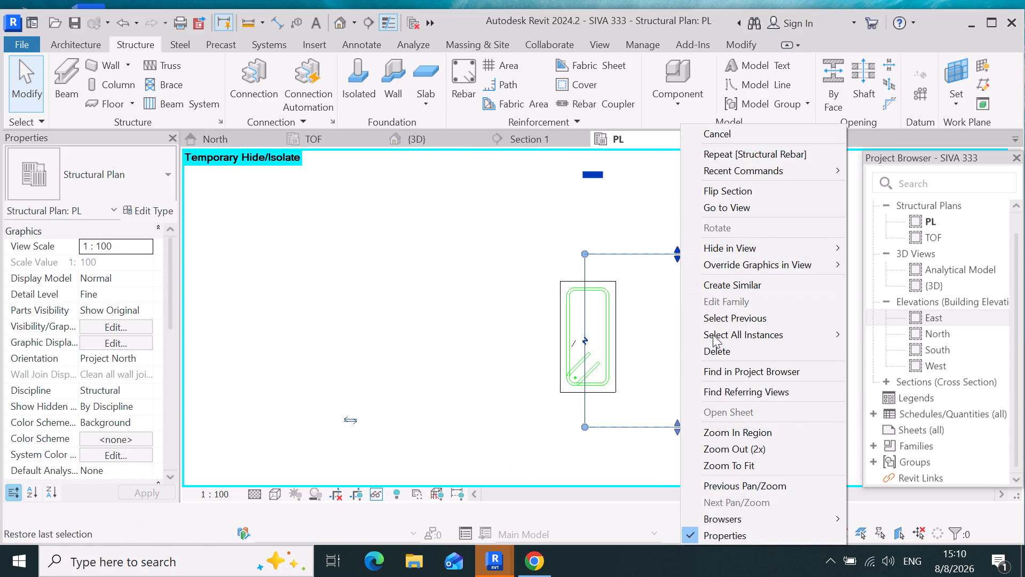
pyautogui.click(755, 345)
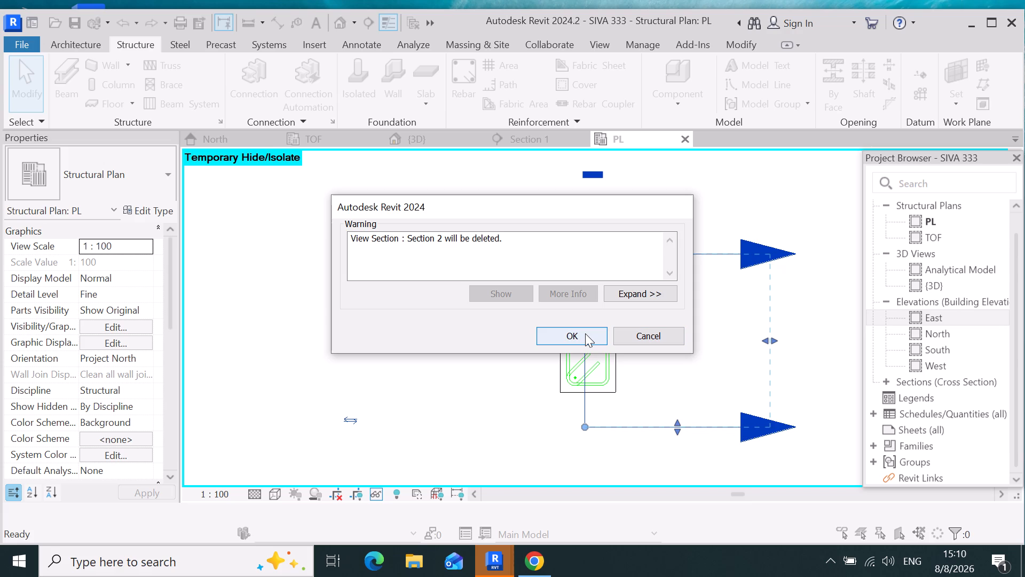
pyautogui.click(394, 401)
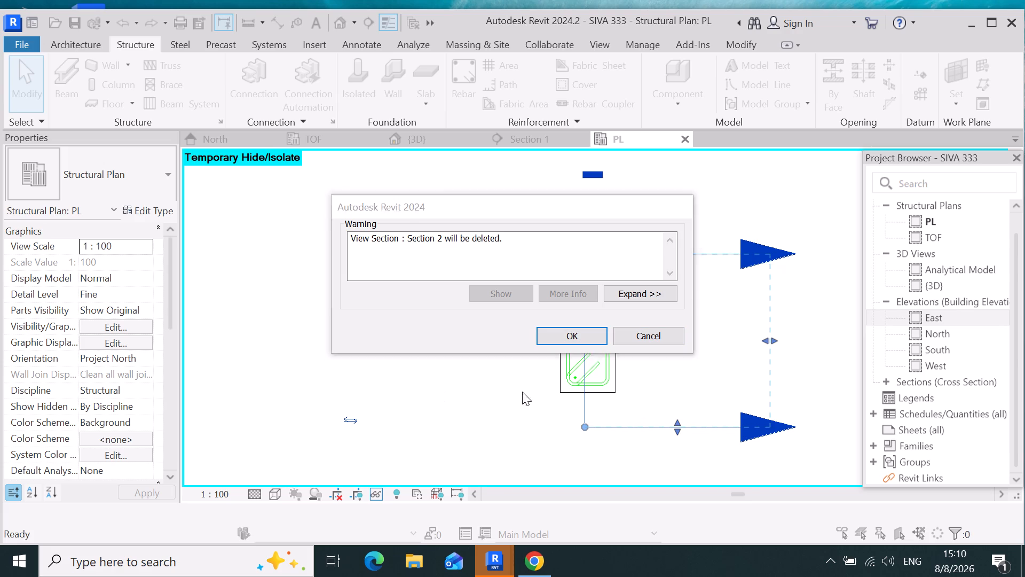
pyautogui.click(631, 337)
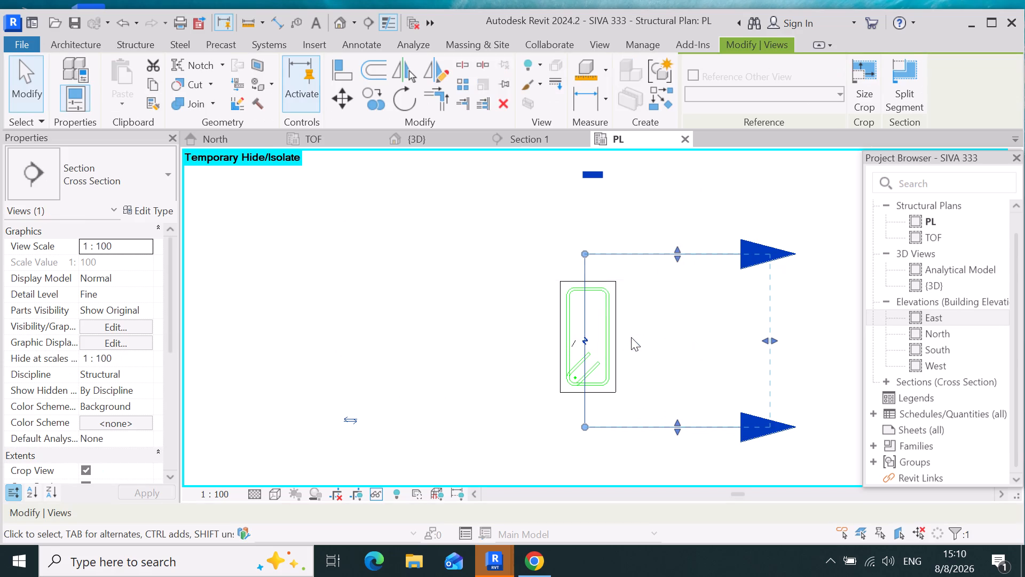
# Open the sketch of the H12 vertical bar at the column tie's hooked corner for editing in Section 2.
pyautogui.scroll(4, 625, 303)
pyautogui.click(669, 378)
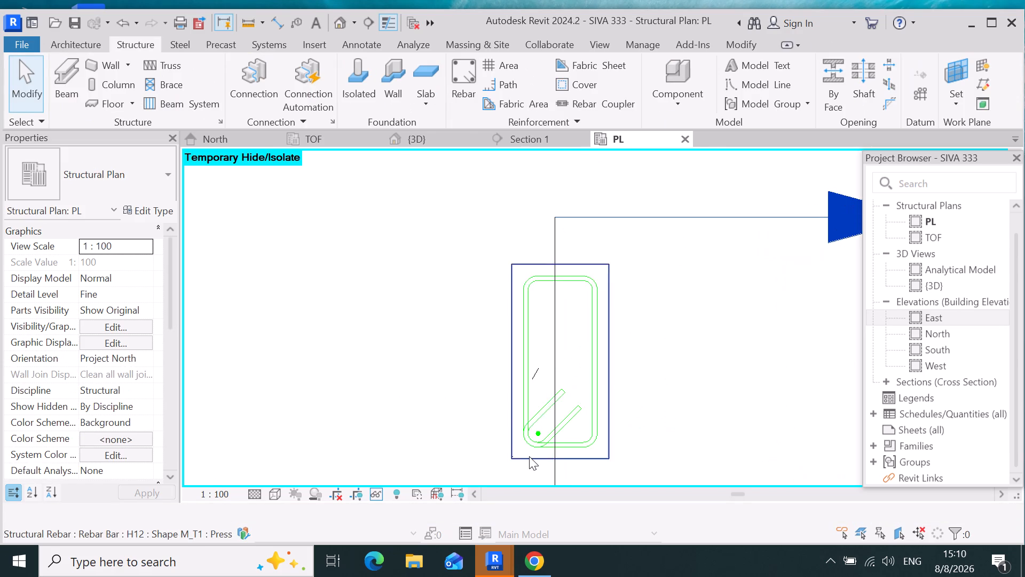
pyautogui.scroll(8, 529, 456)
pyautogui.click(549, 385)
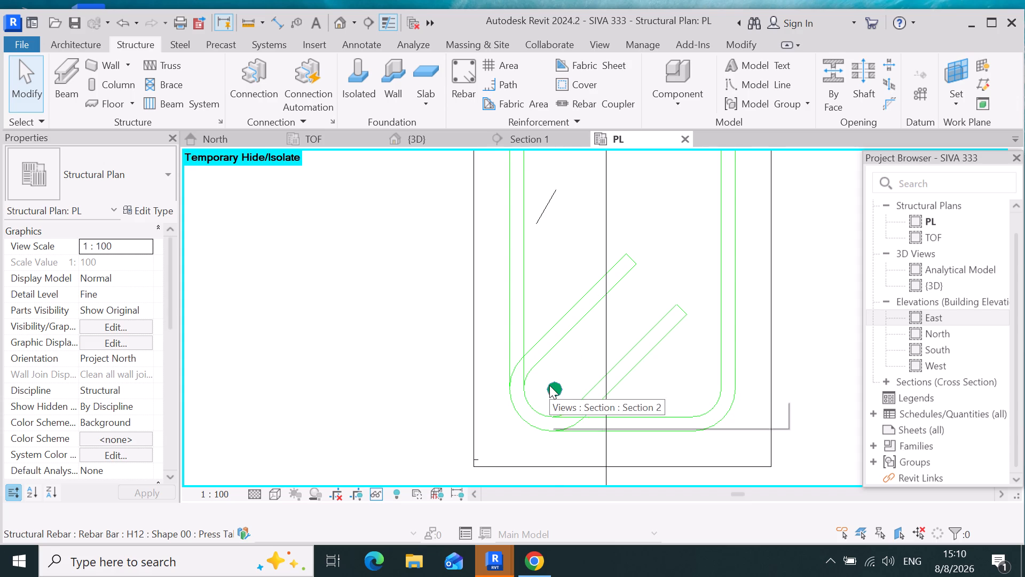
pyautogui.scroll(-4, 565, 348)
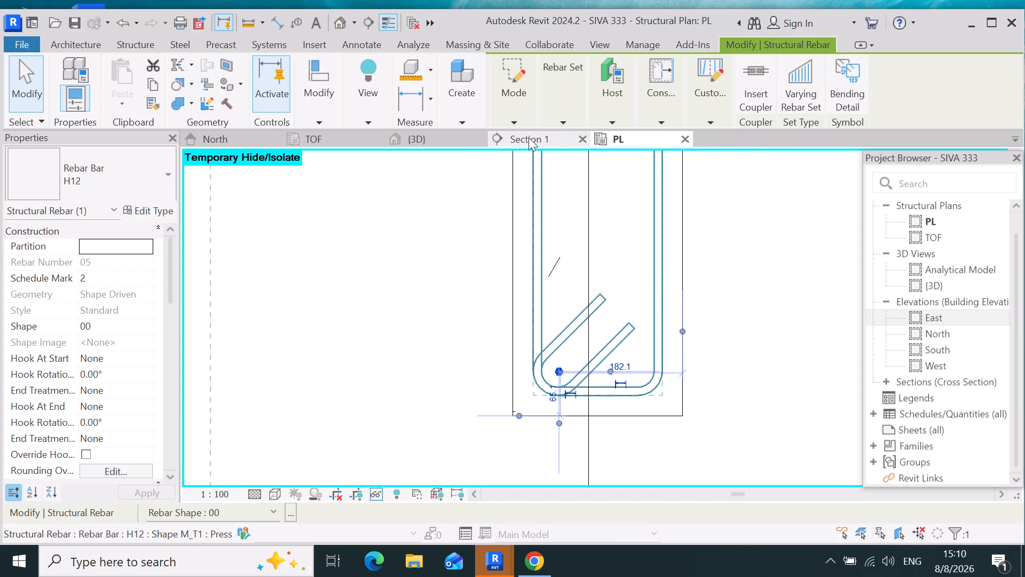
pyautogui.click(516, 122)
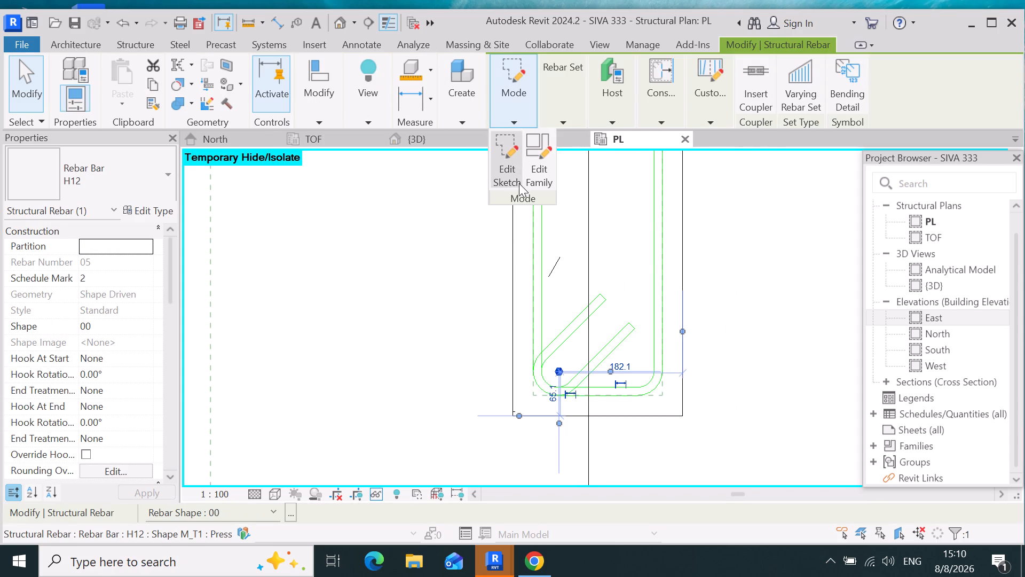
pyautogui.click(510, 173)
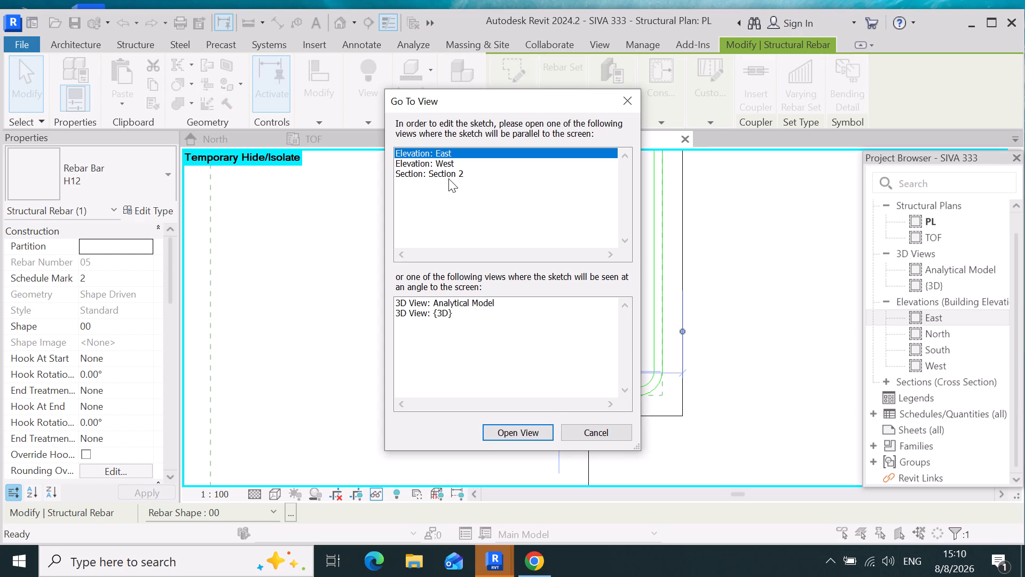
pyautogui.click(496, 182)
pyautogui.click(438, 174)
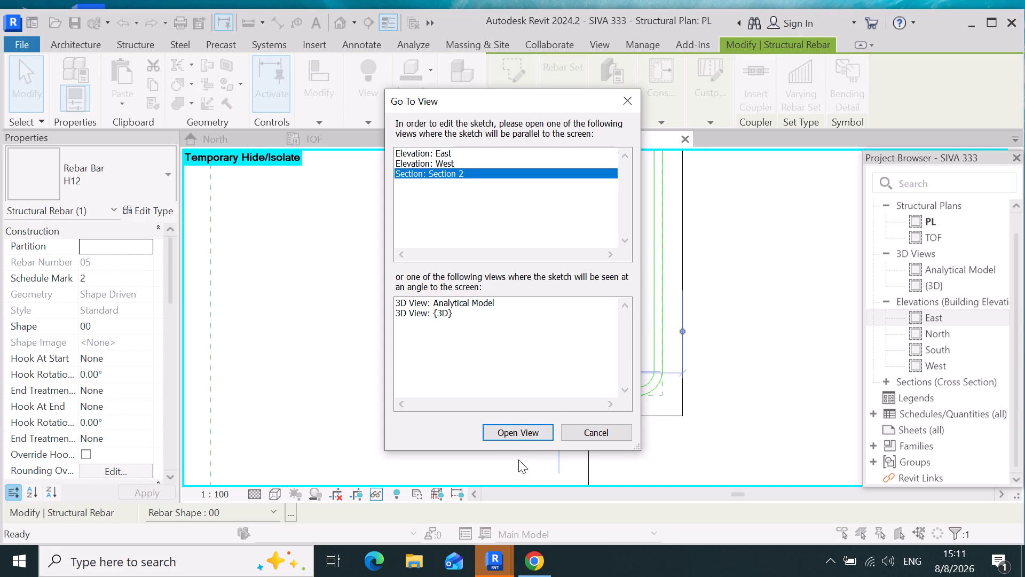
pyautogui.click(517, 439)
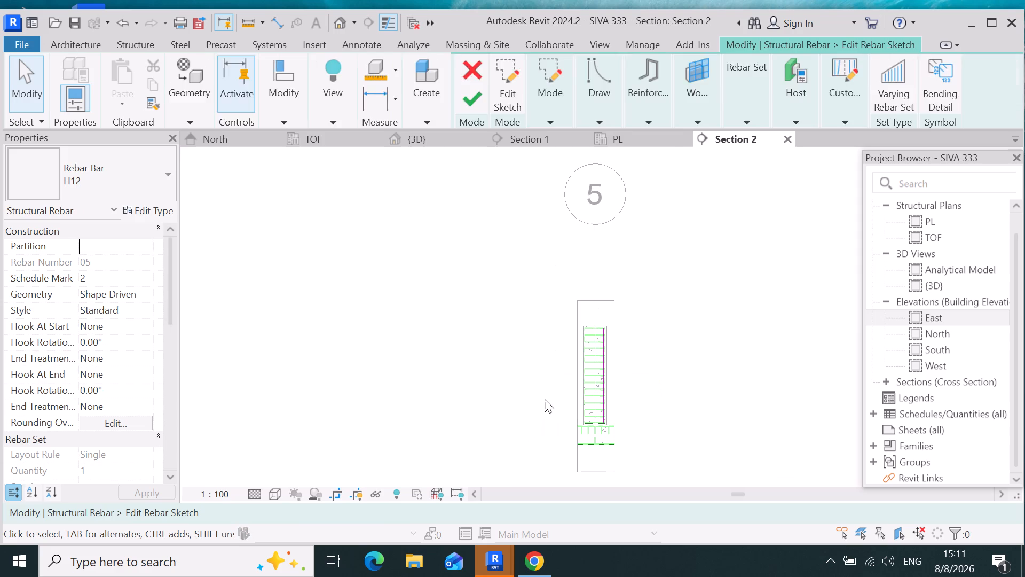
# Add a horizontal leg inside the footing to the bar's sketch, trim it to a corner with the vertical line, and finish the sketch.
pyautogui.scroll(12, 593, 440)
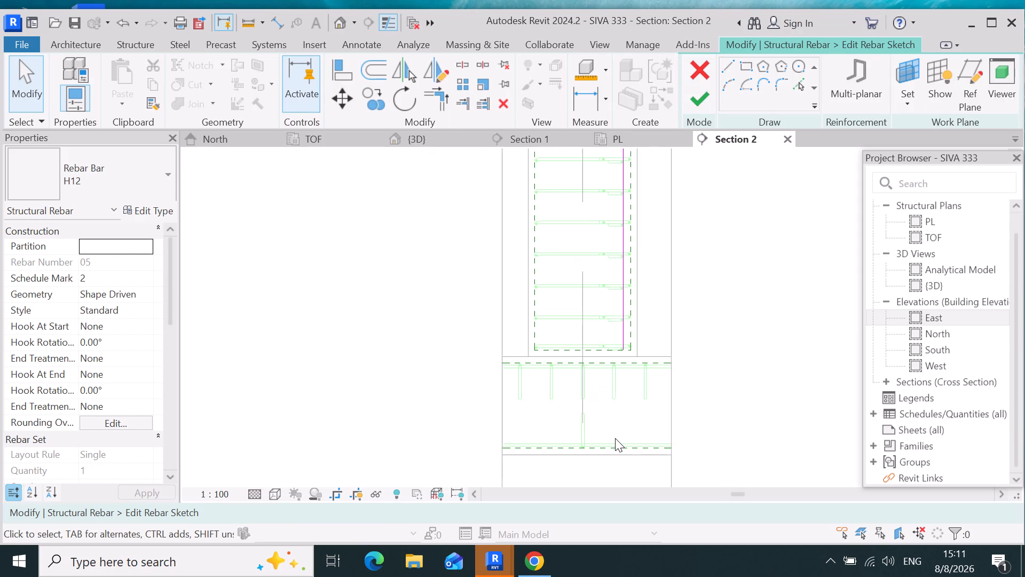
pyautogui.click(730, 62)
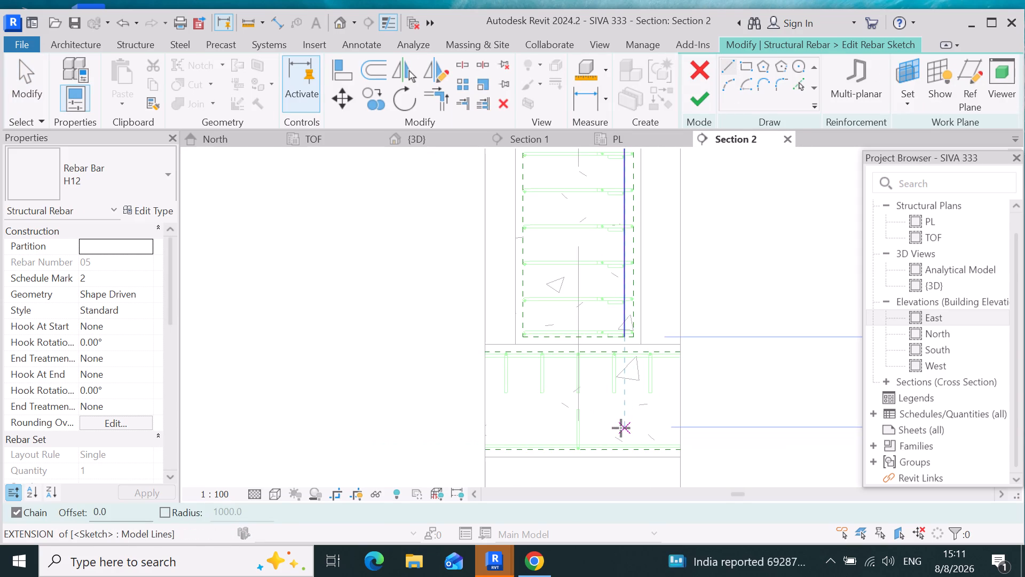
pyautogui.click(620, 427)
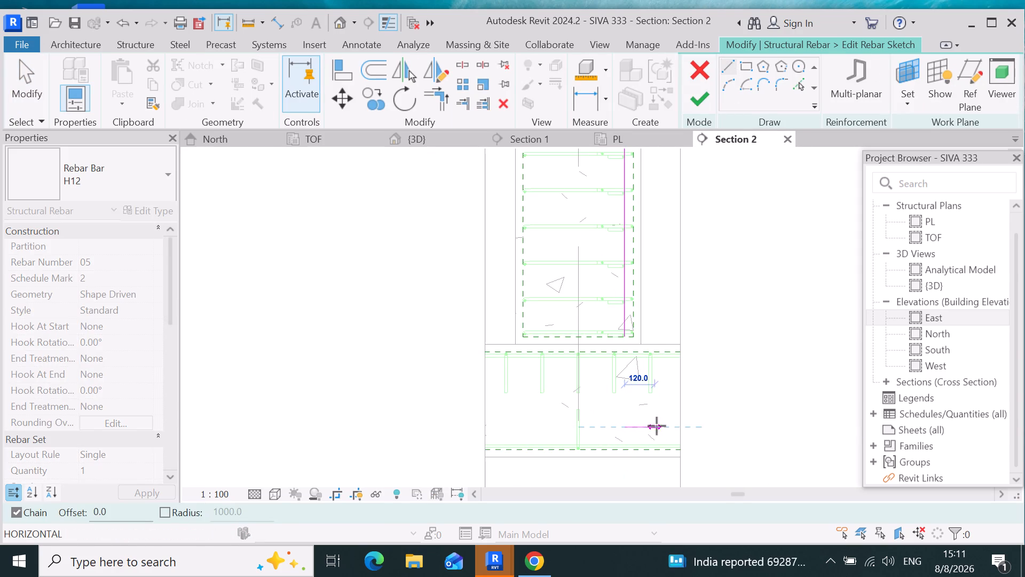
pyautogui.click(720, 431)
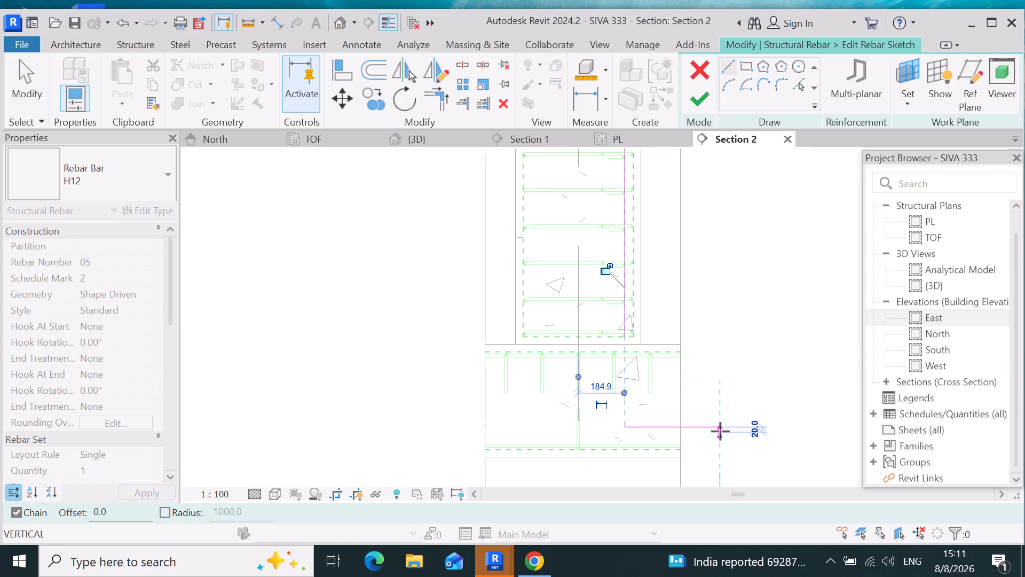
pyautogui.click(23, 68)
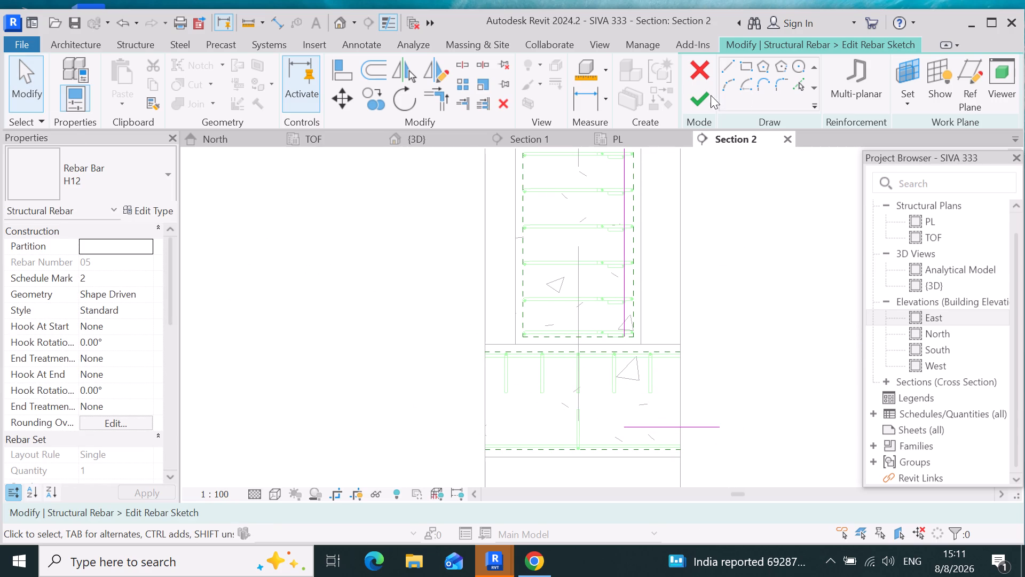
pyautogui.click(429, 97)
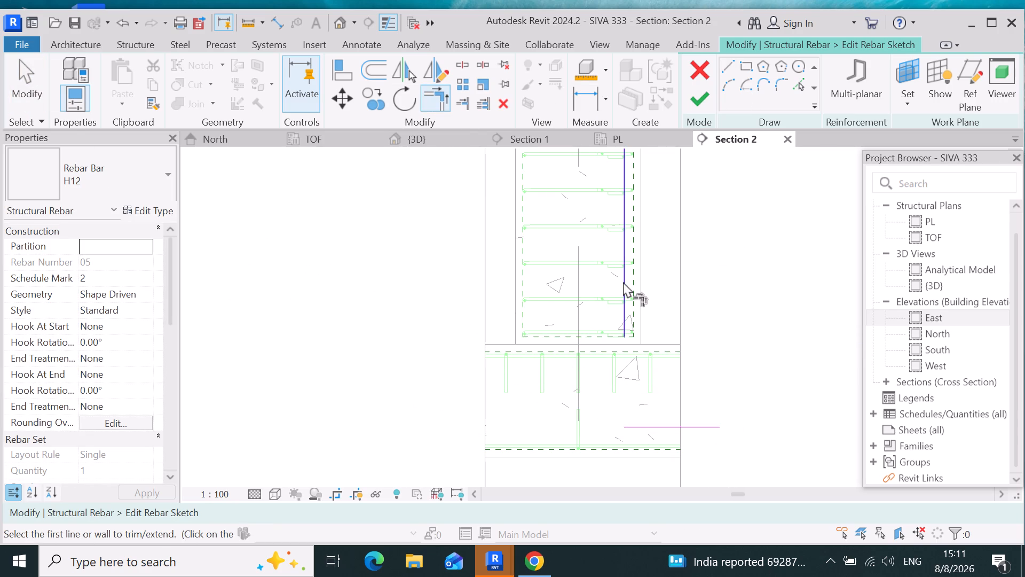
pyautogui.click(622, 280)
pyautogui.click(628, 426)
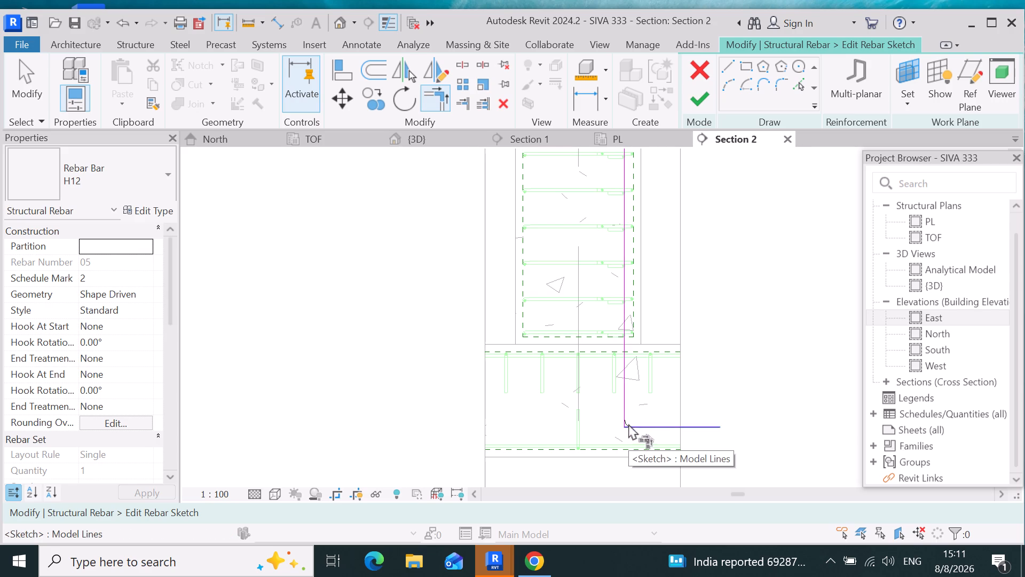
pyautogui.click(703, 97)
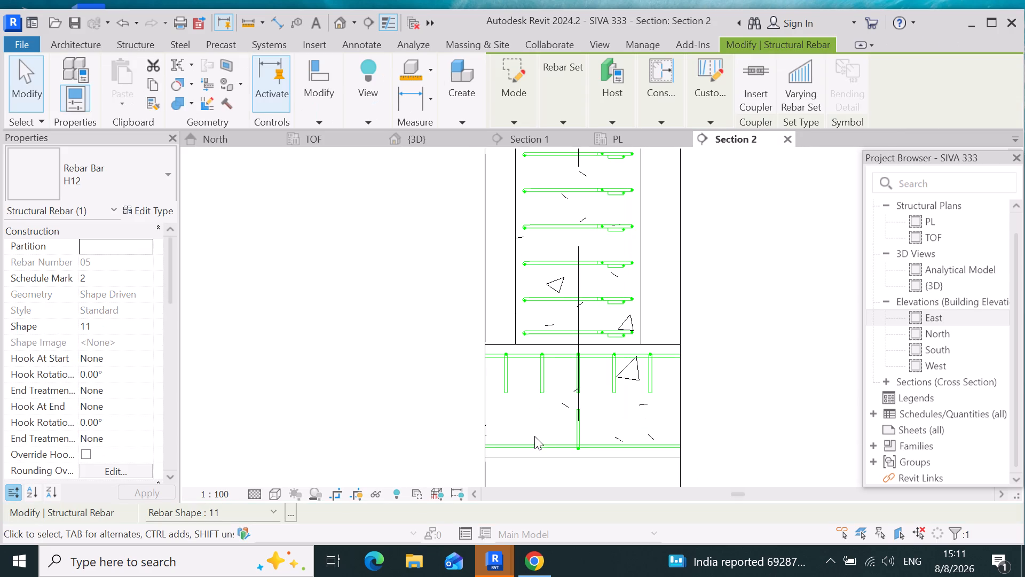
# Examine the bent H12 bar in Section 2 and at the tie corner in the PL plan.
pyautogui.scroll(-4, 601, 410)
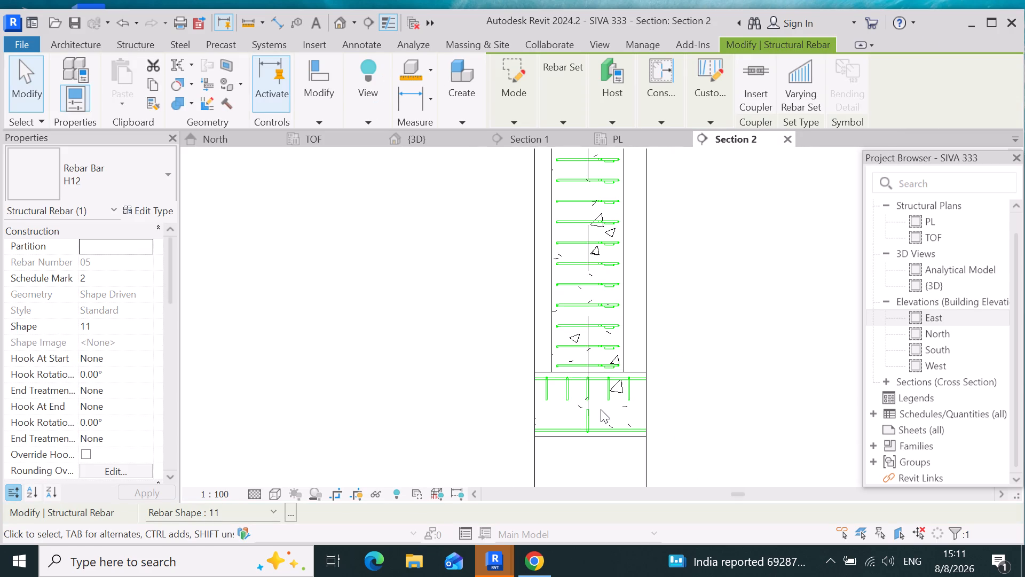
pyautogui.scroll(-4, 634, 382)
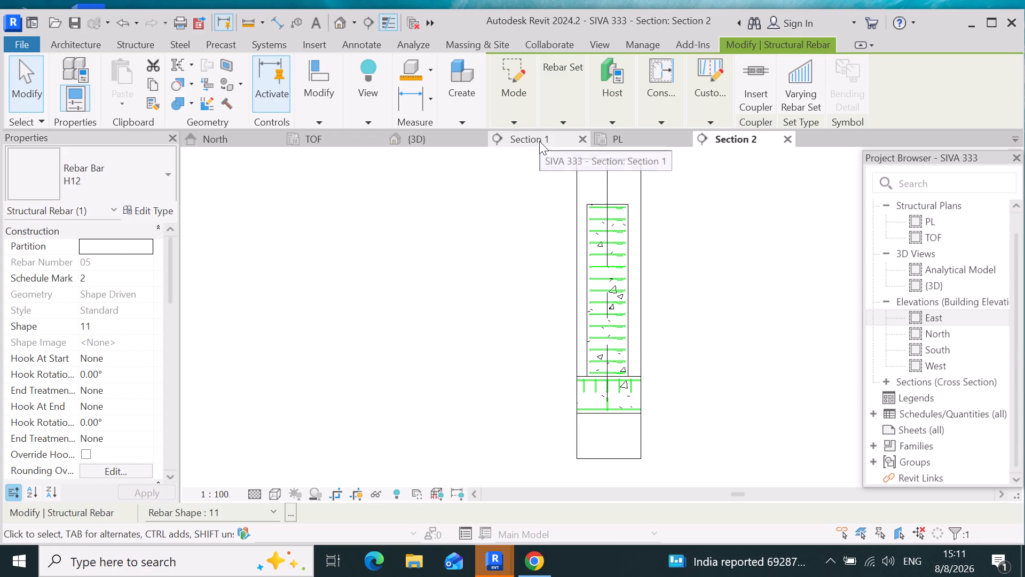
pyautogui.click(637, 137)
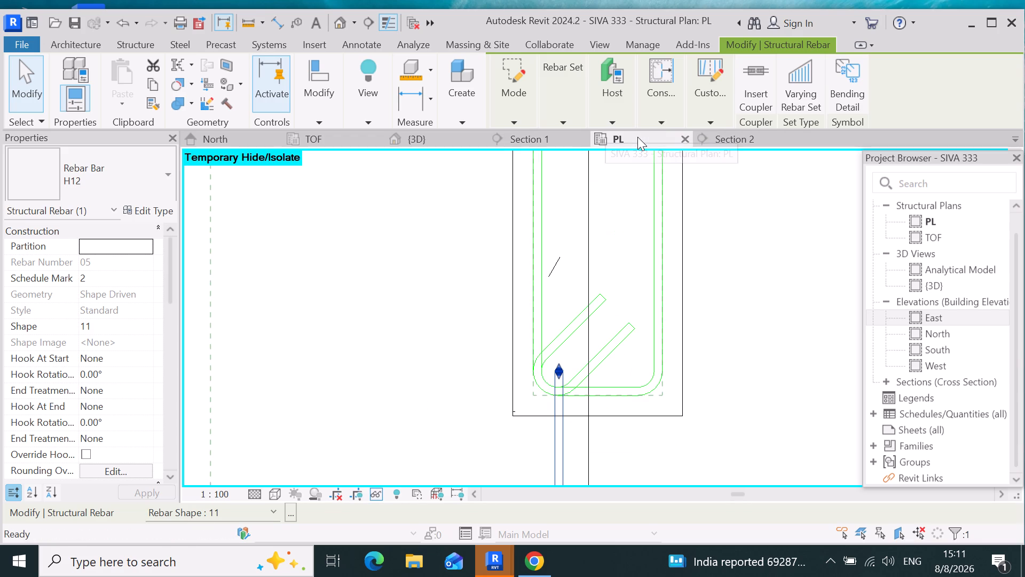
pyautogui.scroll(4, 570, 411)
pyautogui.scroll(4, 577, 356)
pyautogui.scroll(-2, 601, 313)
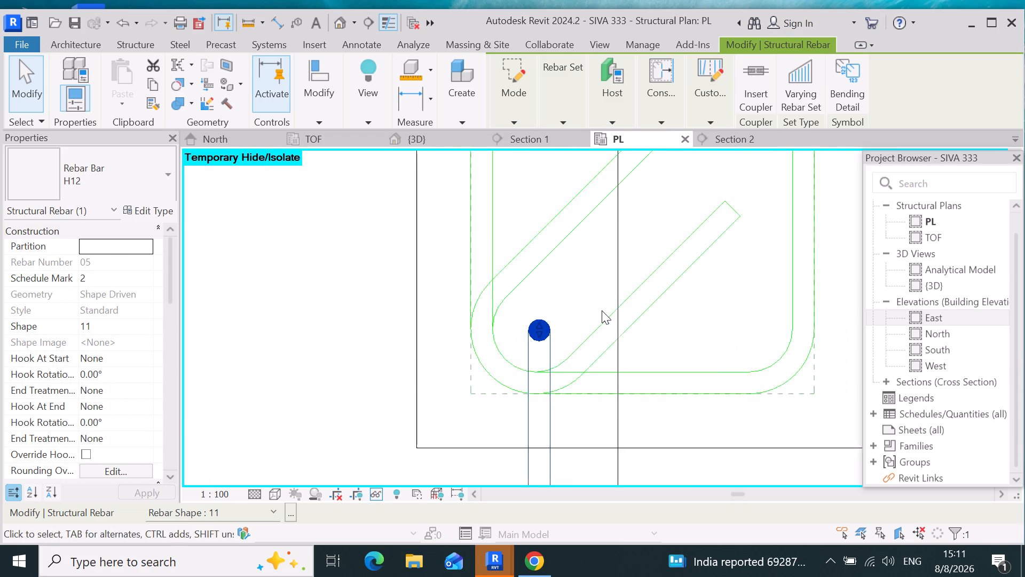
pyautogui.scroll(-14, 602, 310)
pyautogui.scroll(8, 639, 319)
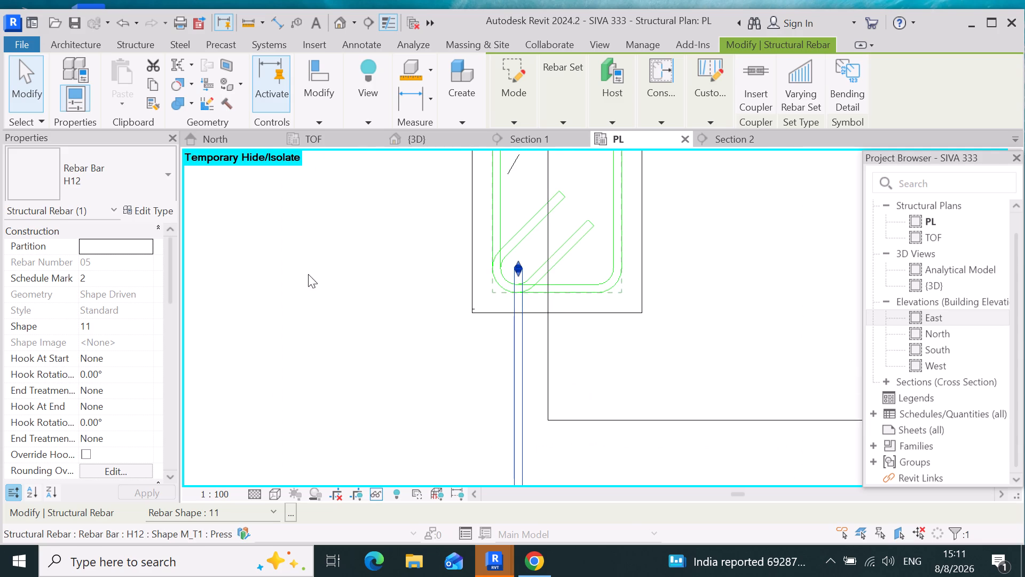
# Rotate a copy of the L-shaped H12 bar 45° outward about its vertical leg's centre at the tie's hooked corner.
pyautogui.click(514, 386)
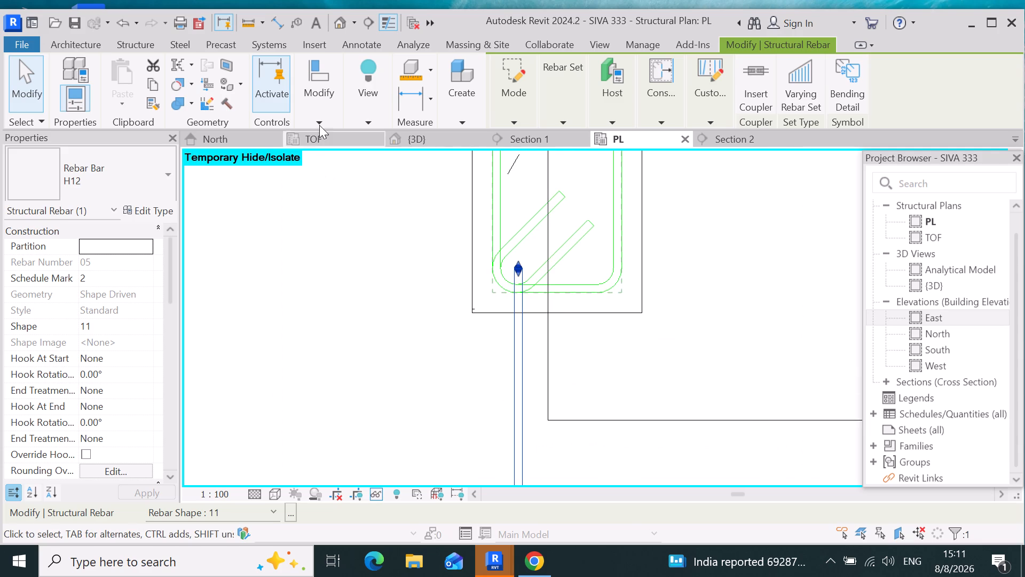
pyautogui.click(317, 122)
pyautogui.click(379, 189)
pyautogui.scroll(-4, 516, 315)
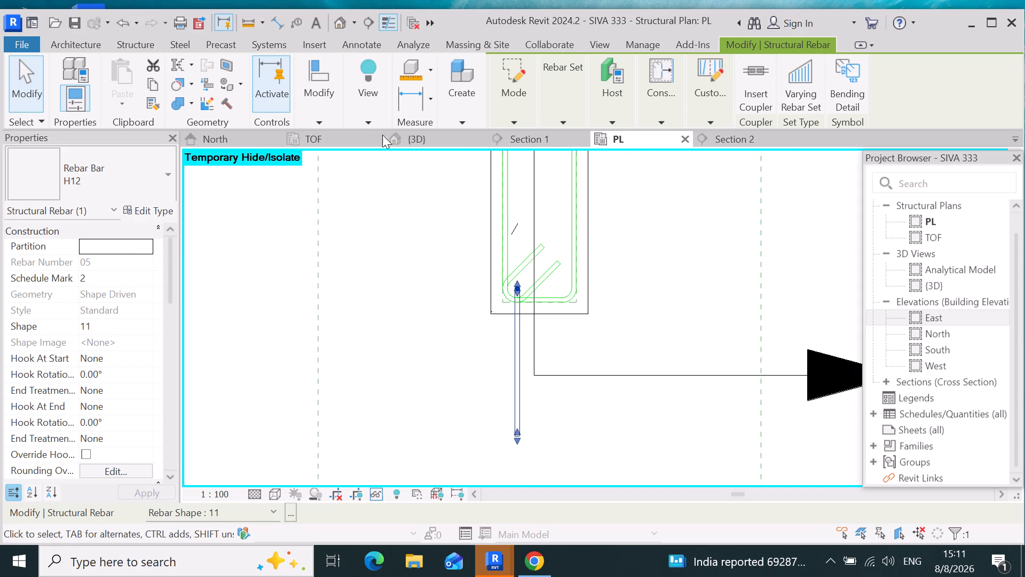
pyautogui.click(366, 182)
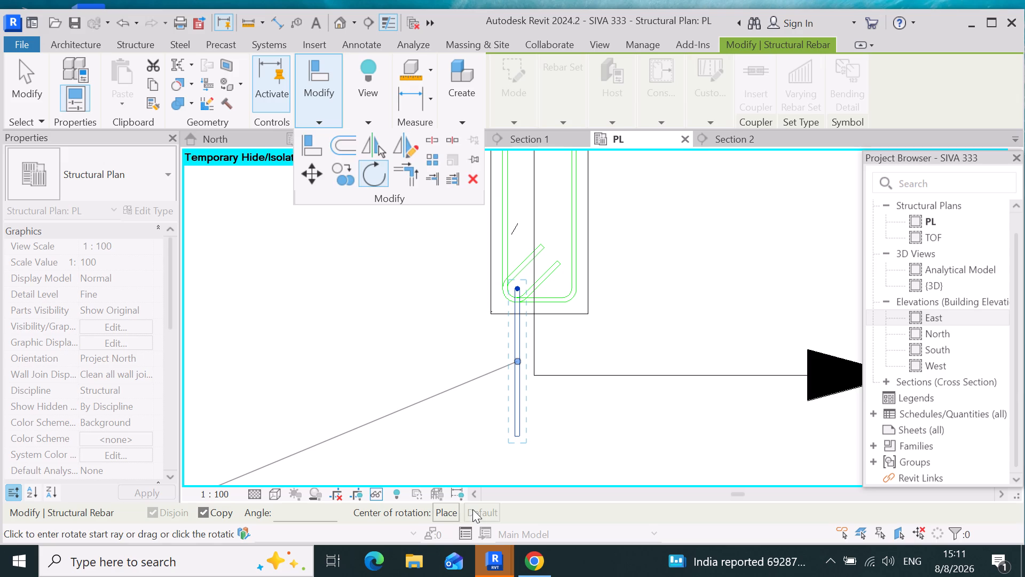
pyautogui.click(446, 510)
pyautogui.scroll(3, 540, 287)
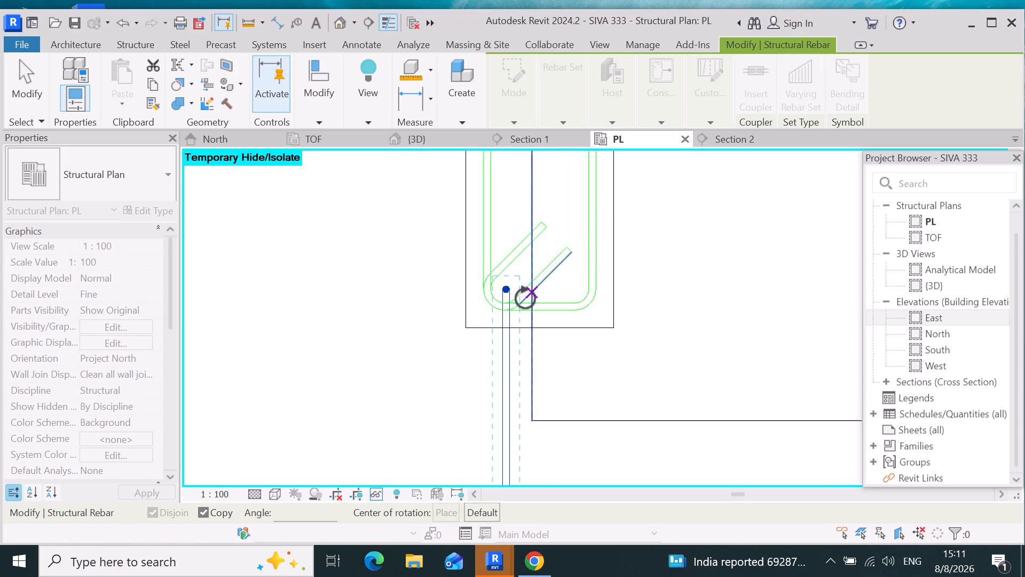
pyautogui.scroll(15, 521, 297)
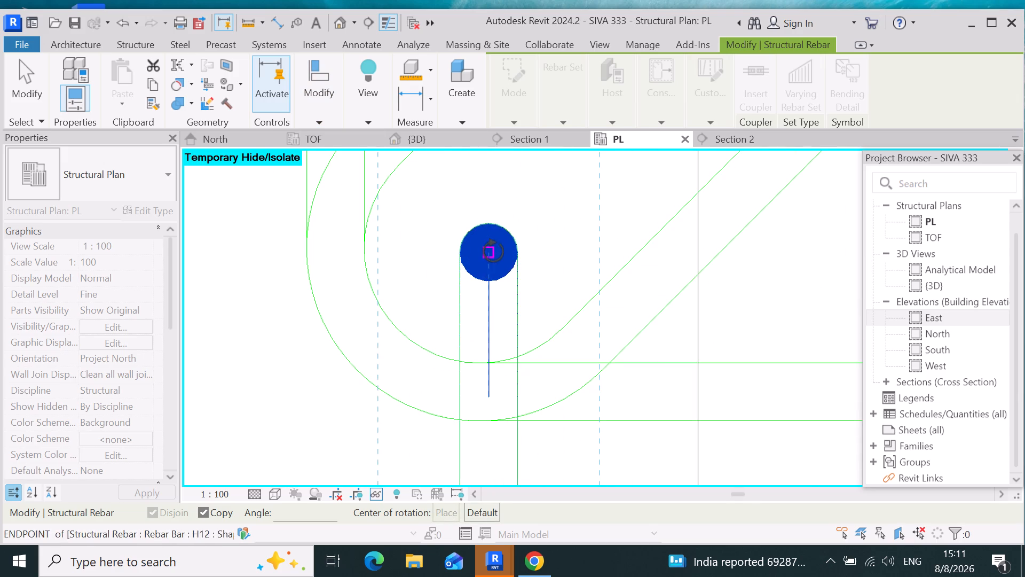
pyautogui.click(493, 251)
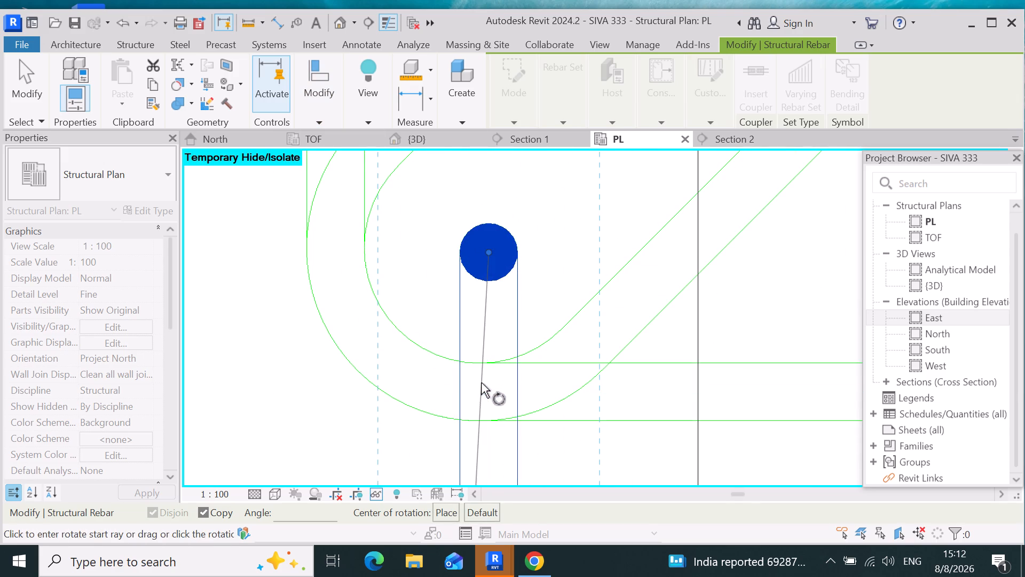
pyautogui.click(489, 361)
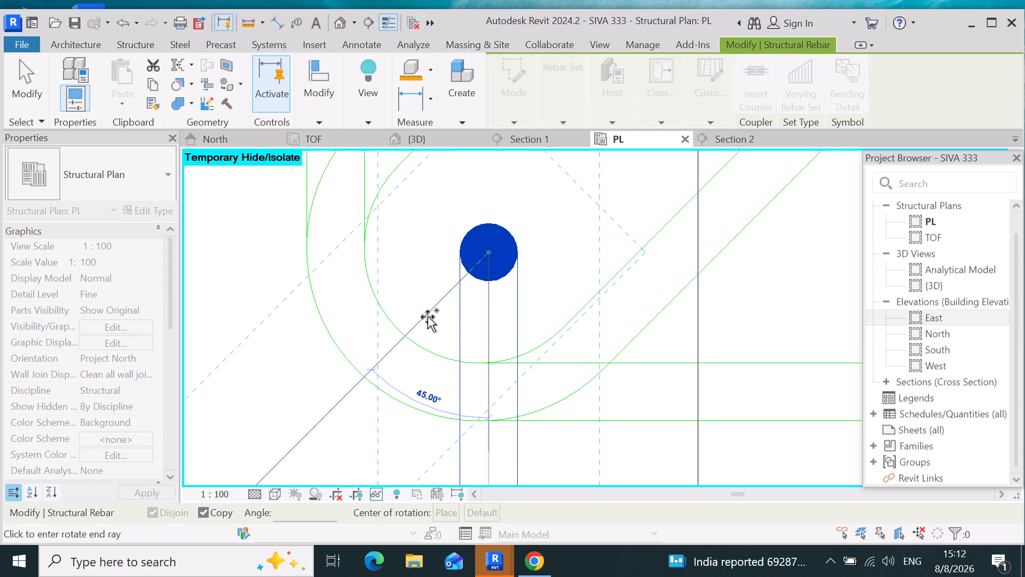
pyautogui.click(428, 319)
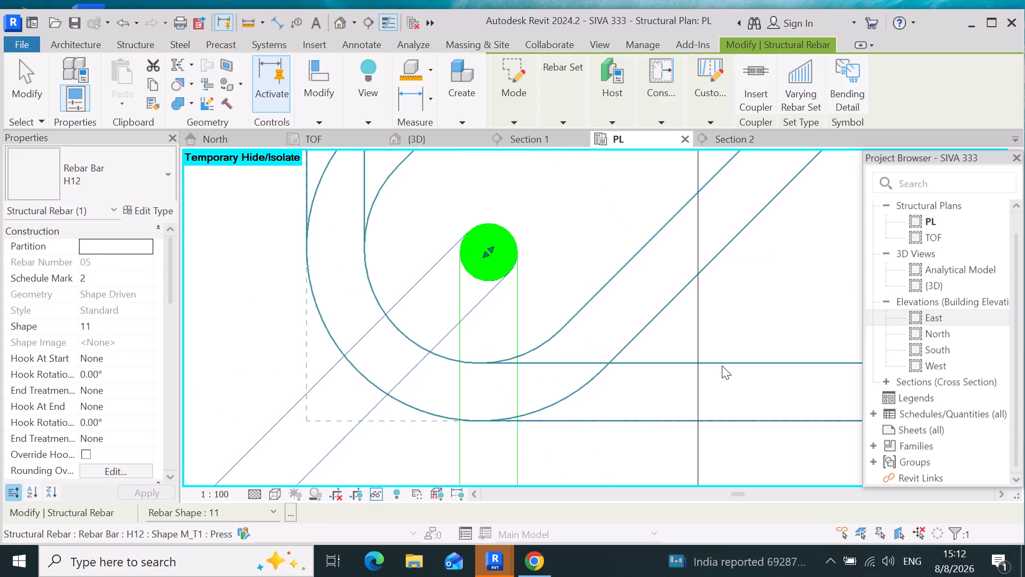
# Delete the original unrotated H12 bar at the tie's hooked corner.
pyautogui.scroll(-4, 581, 367)
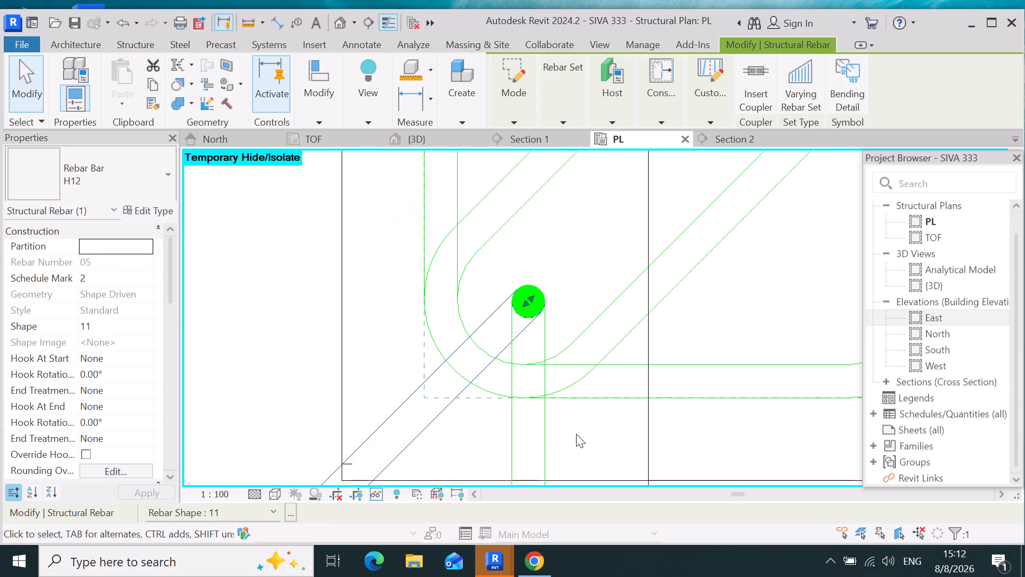
pyautogui.click(545, 348)
pyautogui.press('Delete')
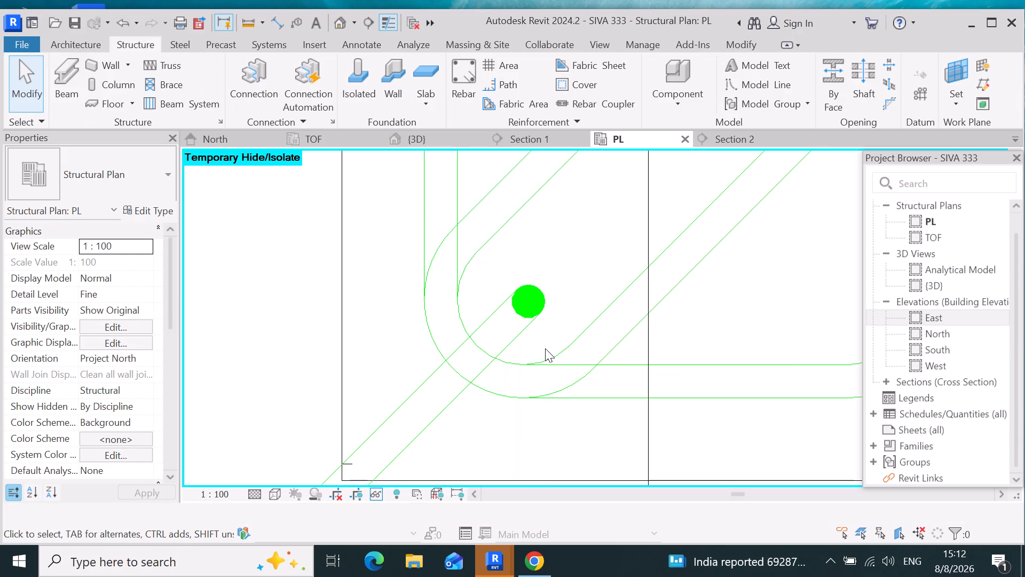
# Mirror a copy of the 45° H12 bar across the column's short-direction centreline to the tie corner at the opposite end.
pyautogui.scroll(-5, 736, 411)
pyautogui.scroll(-7, 330, 293)
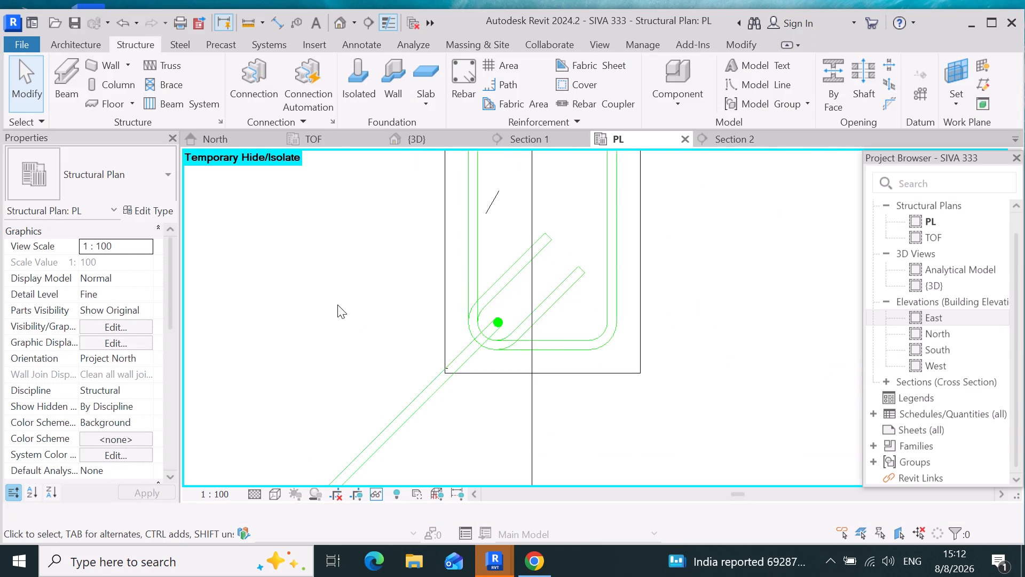
pyautogui.scroll(-2, 337, 305)
pyautogui.scroll(-5, 735, 355)
pyautogui.scroll(4, 619, 275)
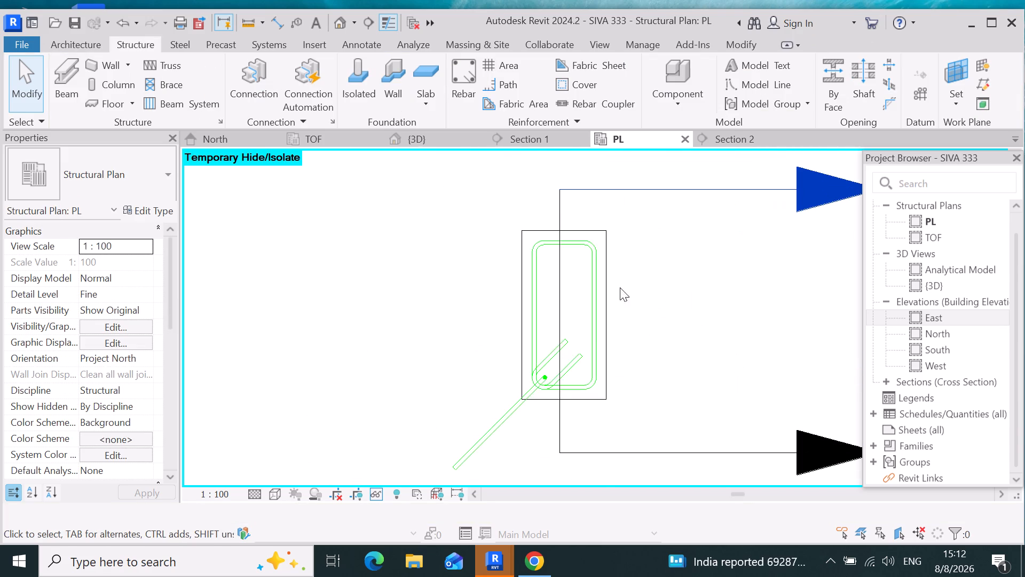
pyautogui.click(487, 439)
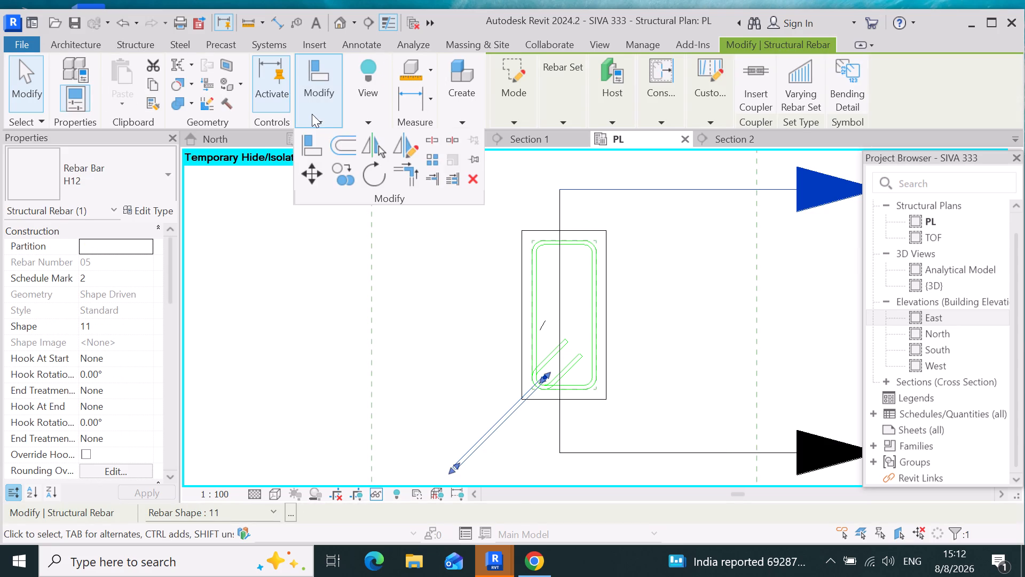
pyautogui.click(362, 144)
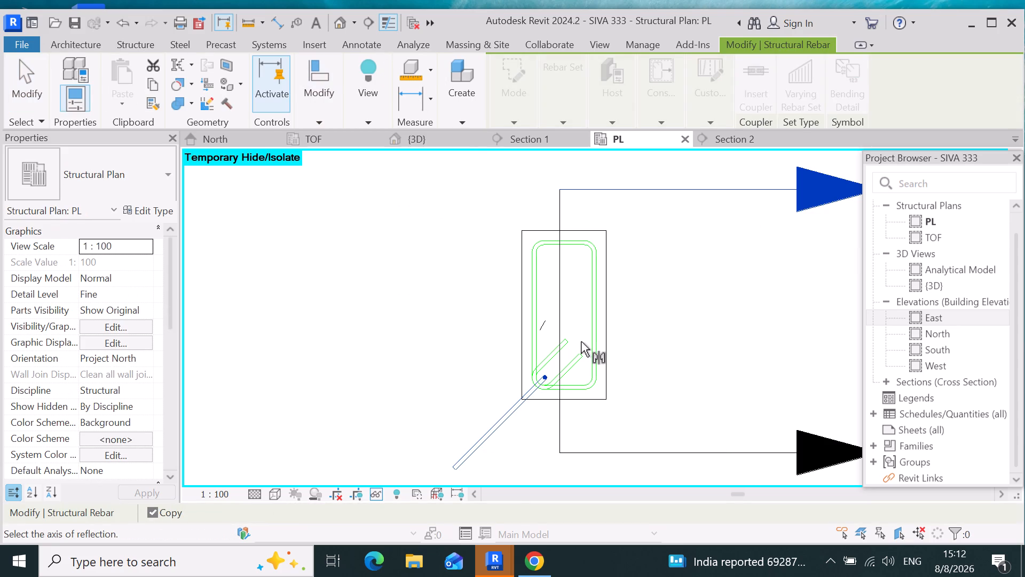
pyautogui.click(576, 312)
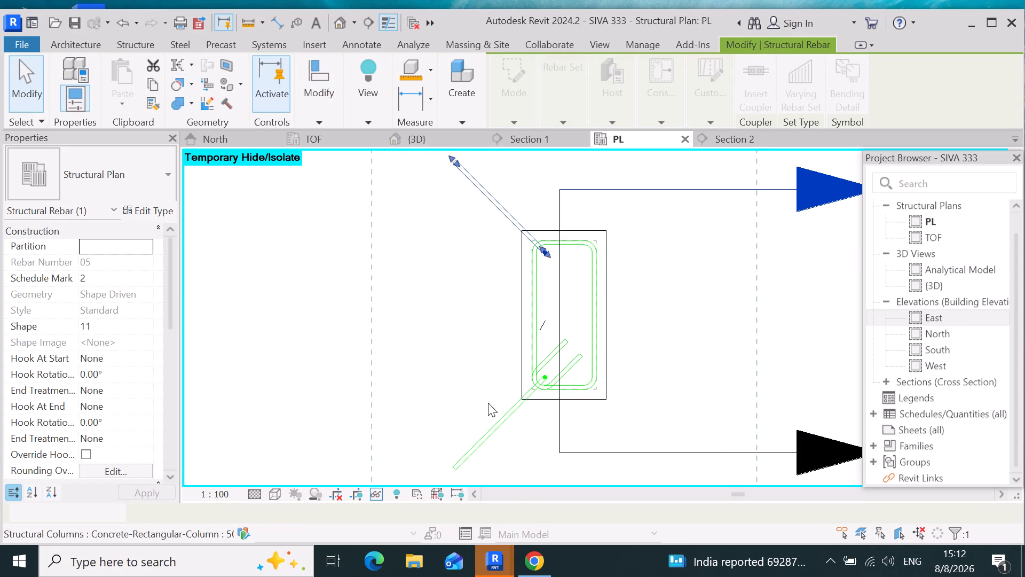
# Mirror copies of both diagonal H12 bars across the column's long centreline to the two remaining tie corners.
pyautogui.click(507, 421)
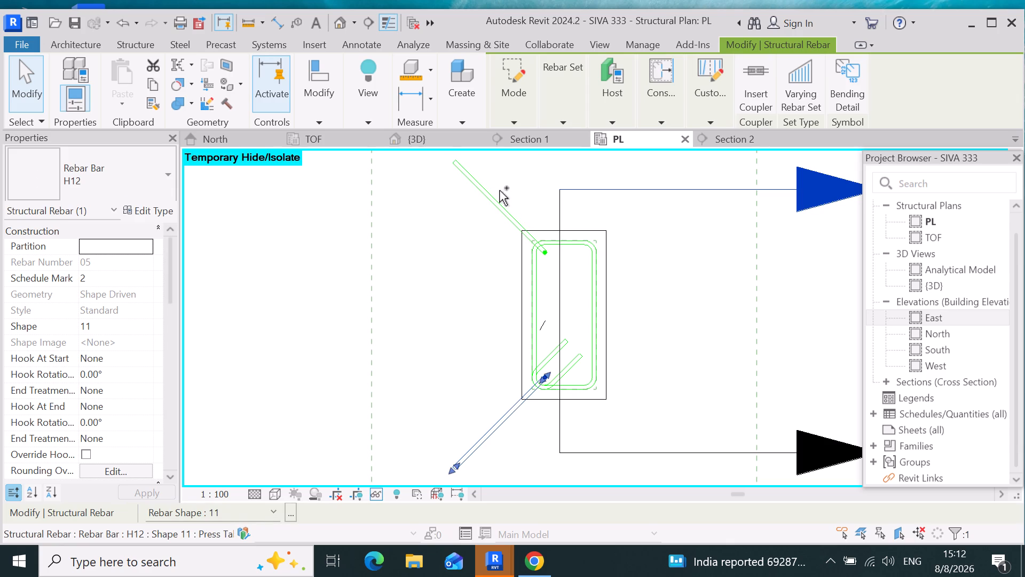
pyautogui.keyDown('ctrl'); pyautogui.click(489, 205); pyautogui.keyUp('ctrl')
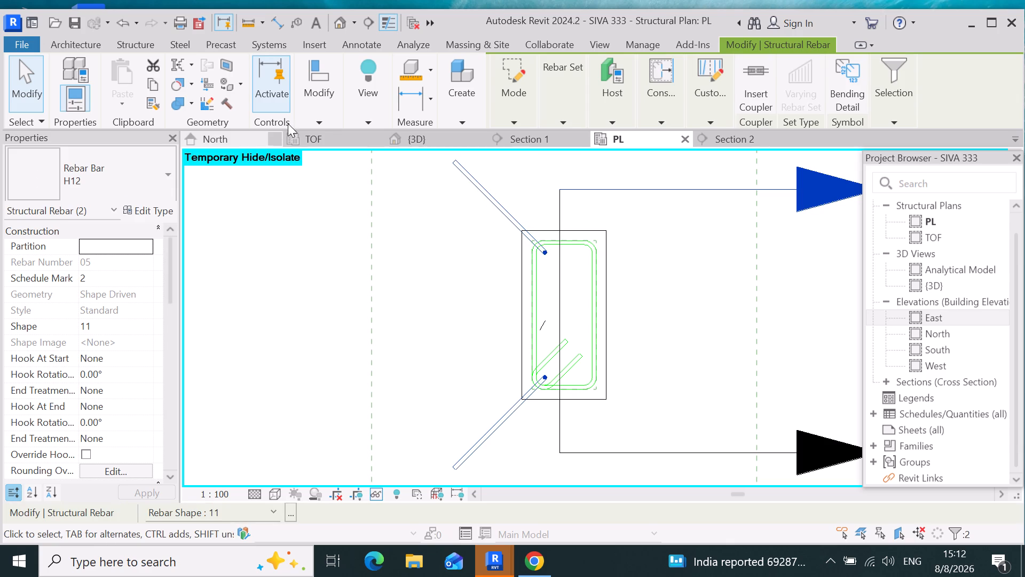
pyautogui.click(322, 118)
pyautogui.click(374, 144)
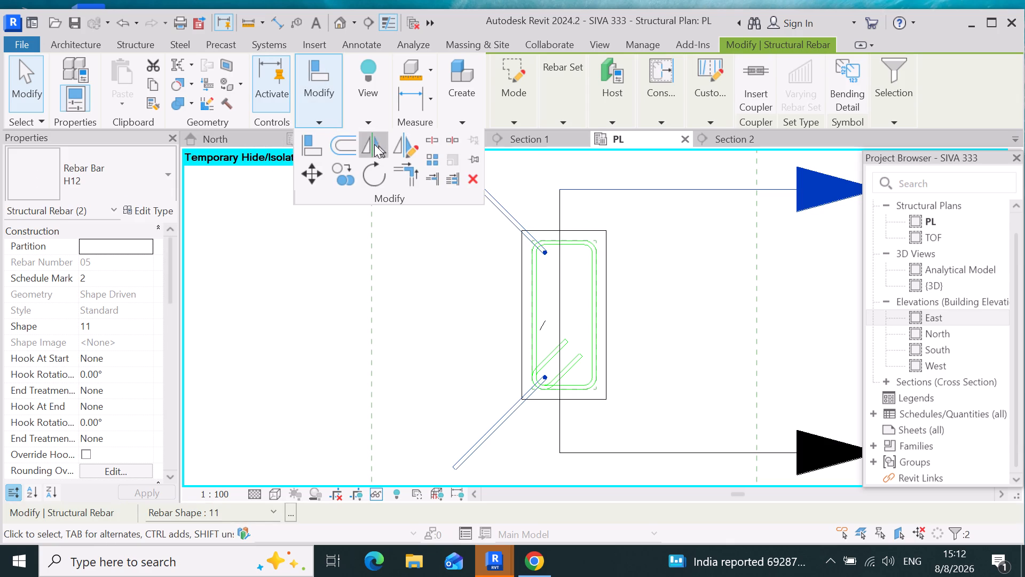
pyautogui.click(579, 308)
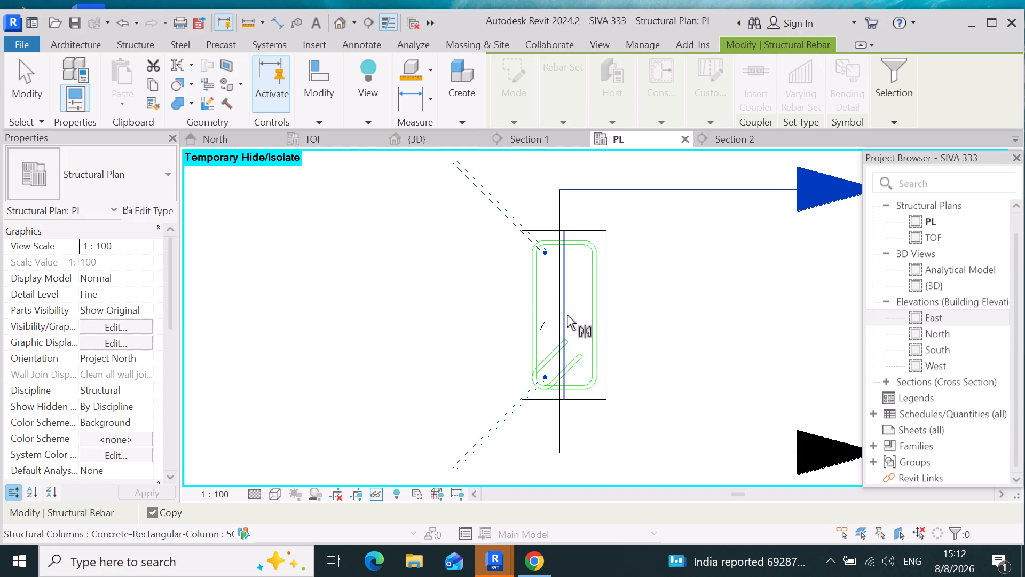
pyautogui.click(566, 315)
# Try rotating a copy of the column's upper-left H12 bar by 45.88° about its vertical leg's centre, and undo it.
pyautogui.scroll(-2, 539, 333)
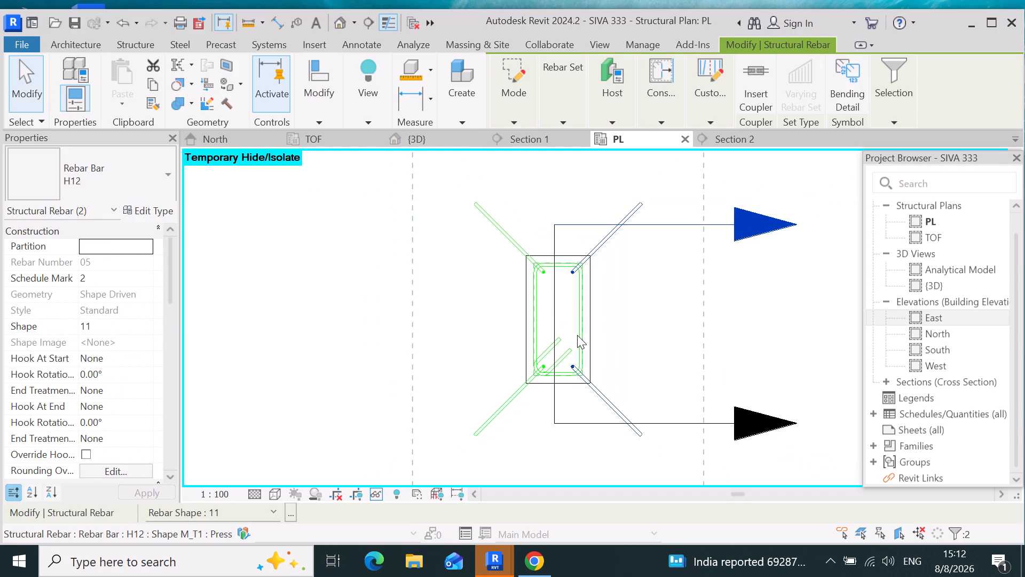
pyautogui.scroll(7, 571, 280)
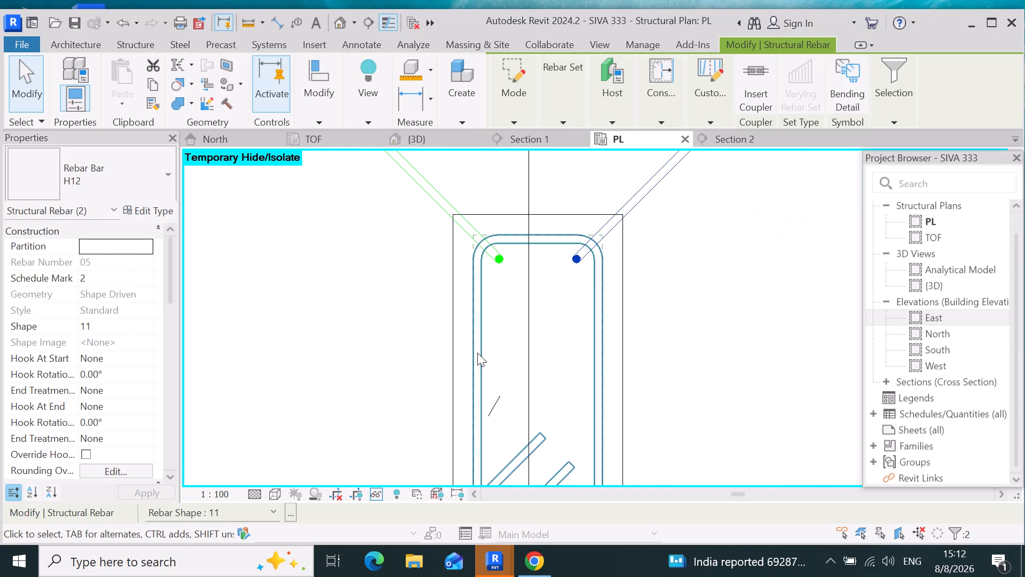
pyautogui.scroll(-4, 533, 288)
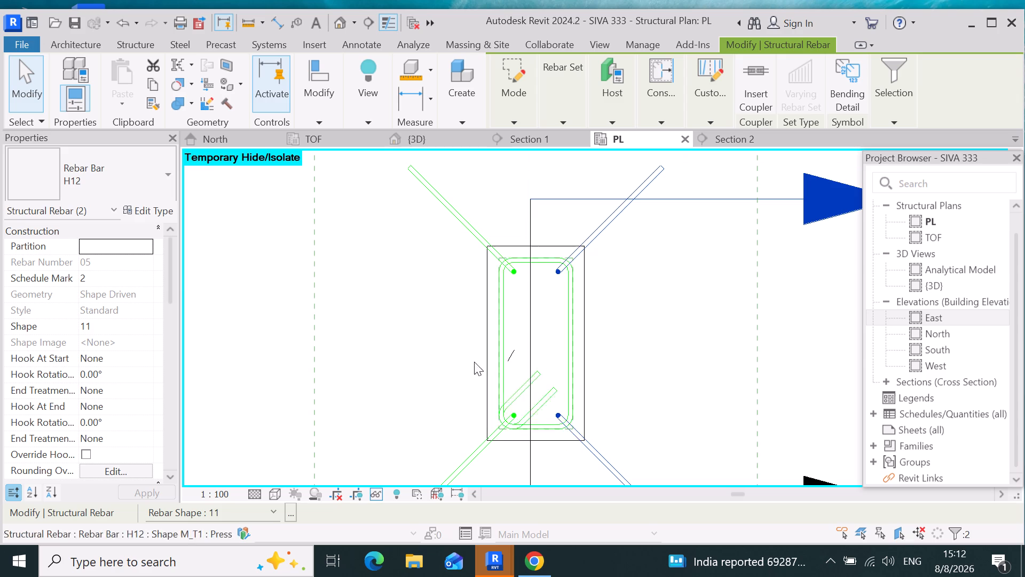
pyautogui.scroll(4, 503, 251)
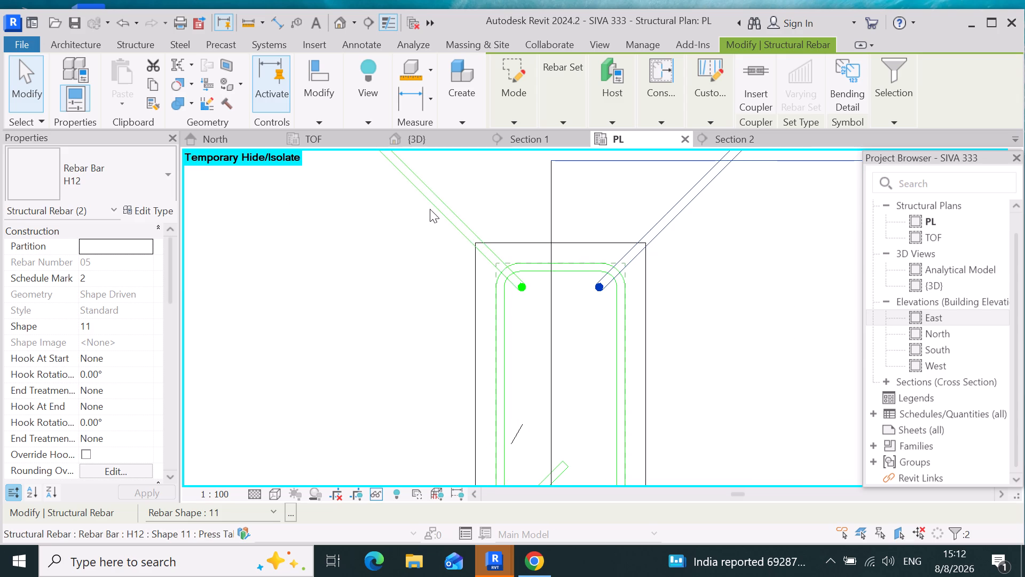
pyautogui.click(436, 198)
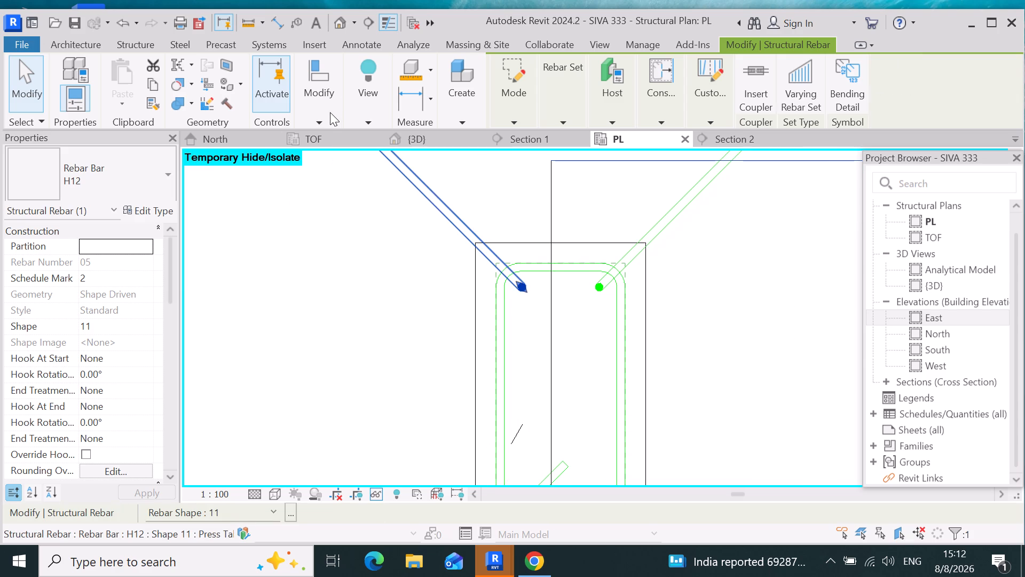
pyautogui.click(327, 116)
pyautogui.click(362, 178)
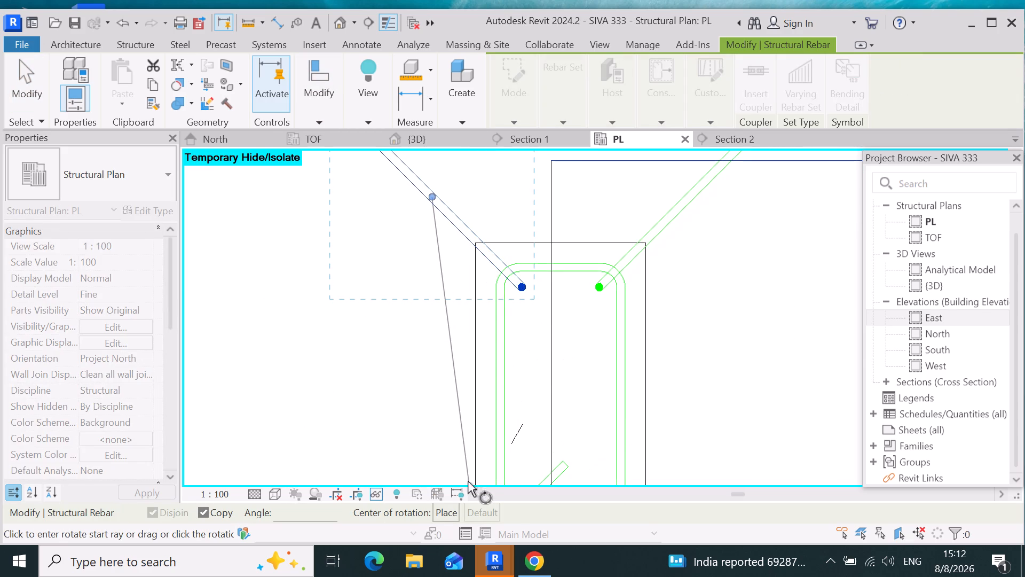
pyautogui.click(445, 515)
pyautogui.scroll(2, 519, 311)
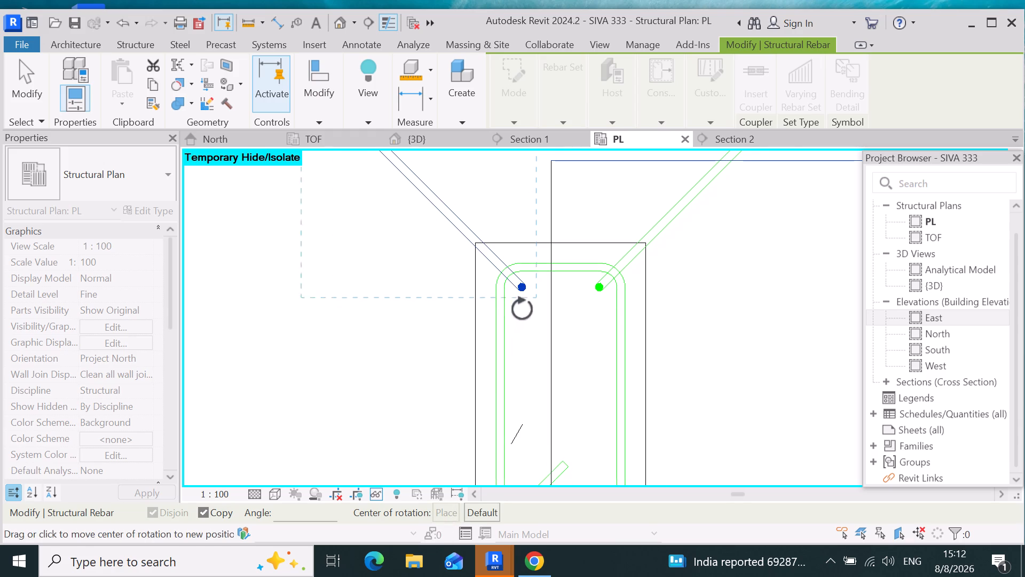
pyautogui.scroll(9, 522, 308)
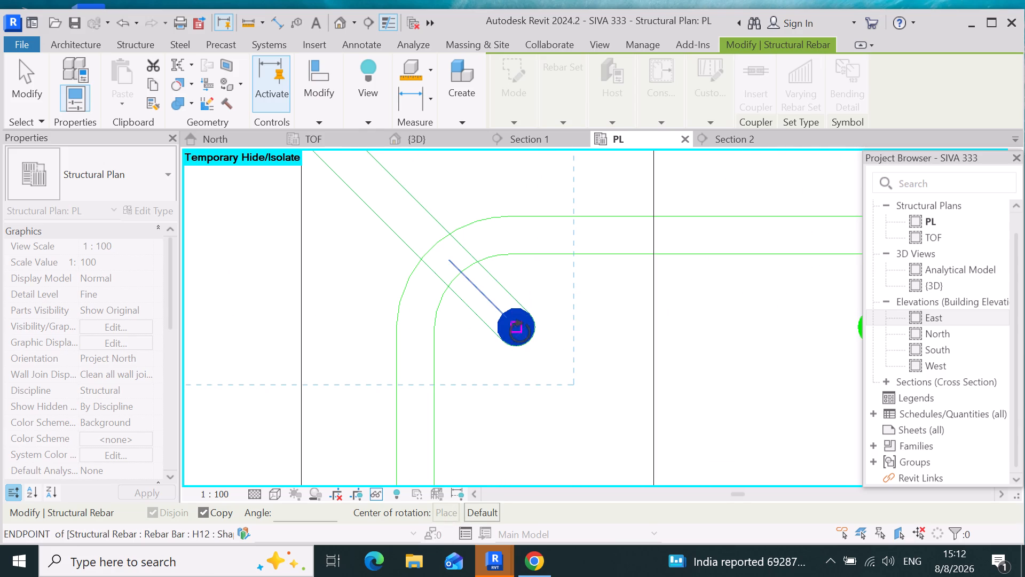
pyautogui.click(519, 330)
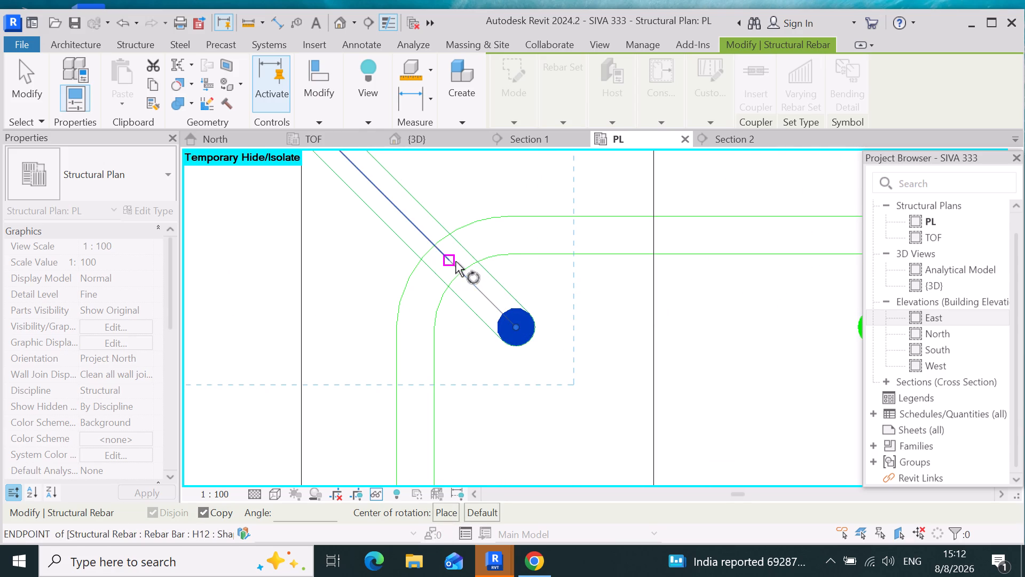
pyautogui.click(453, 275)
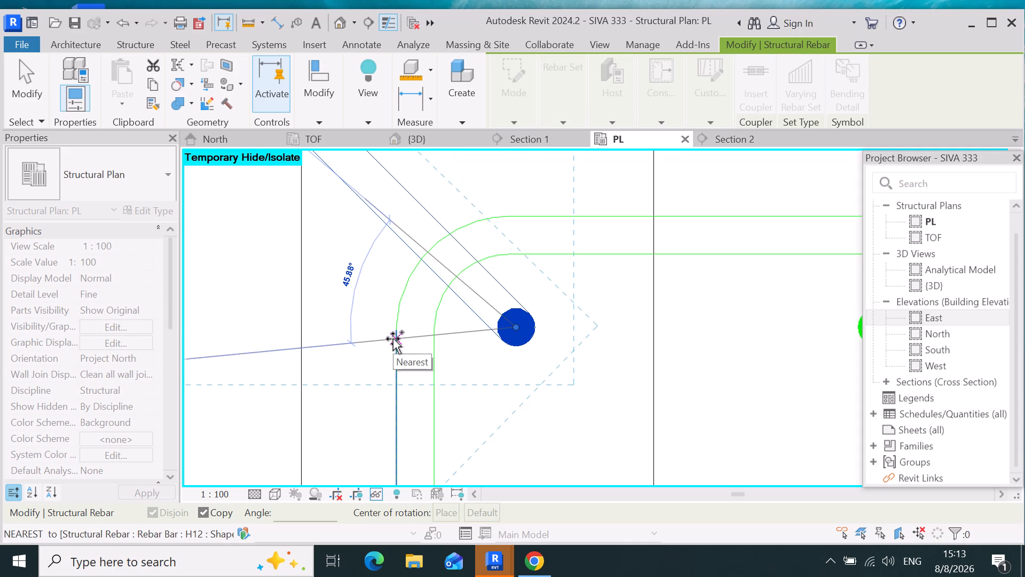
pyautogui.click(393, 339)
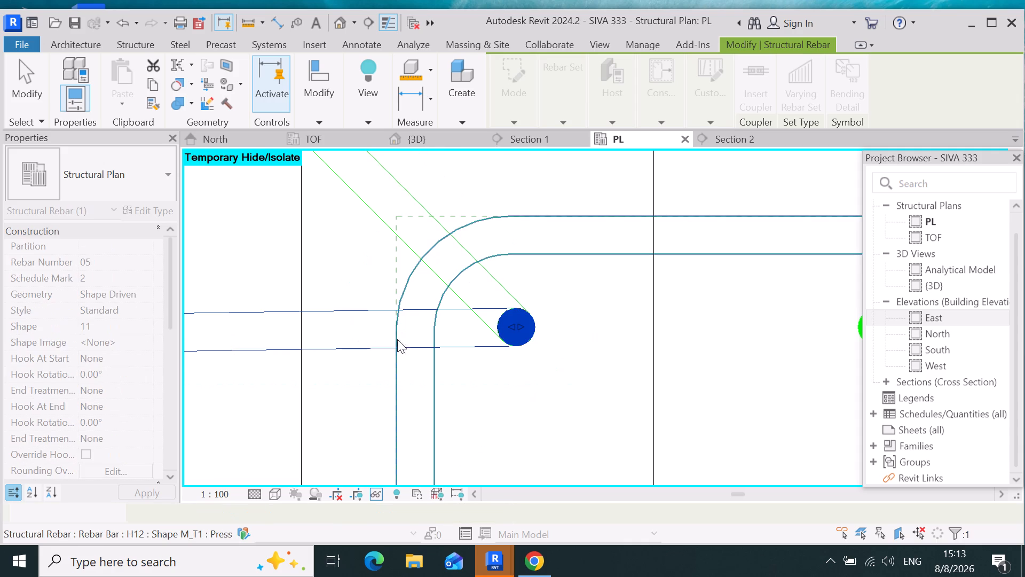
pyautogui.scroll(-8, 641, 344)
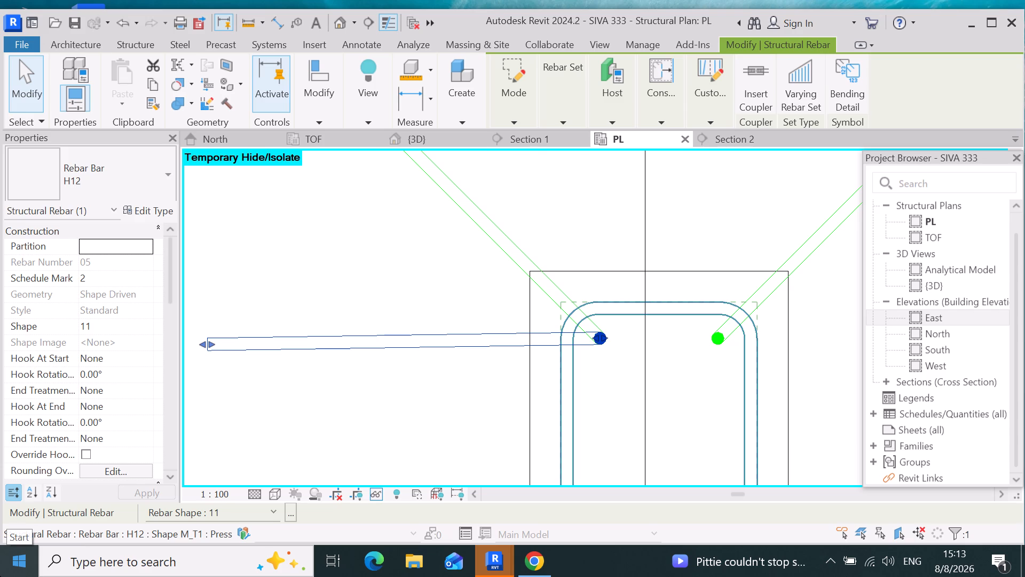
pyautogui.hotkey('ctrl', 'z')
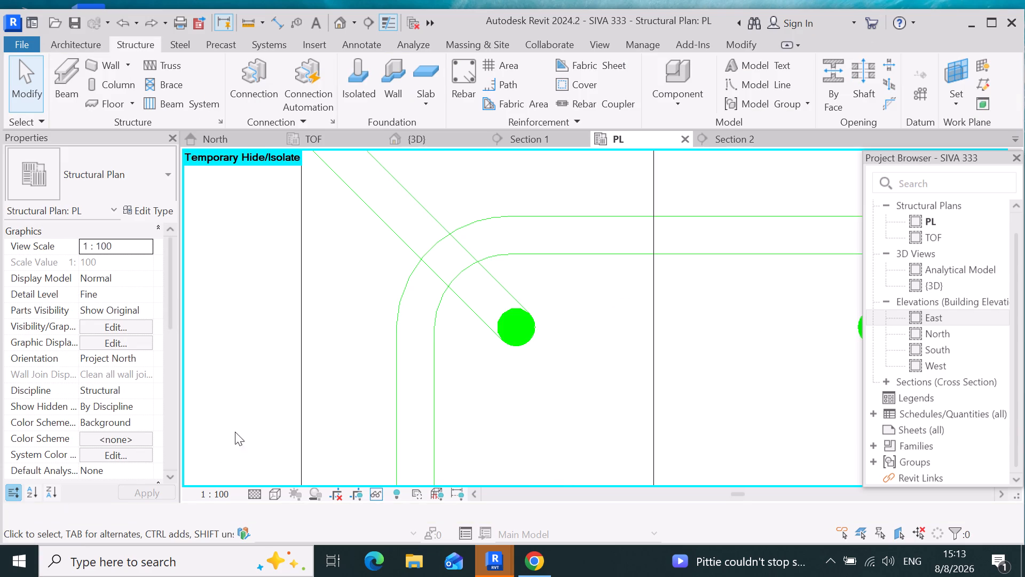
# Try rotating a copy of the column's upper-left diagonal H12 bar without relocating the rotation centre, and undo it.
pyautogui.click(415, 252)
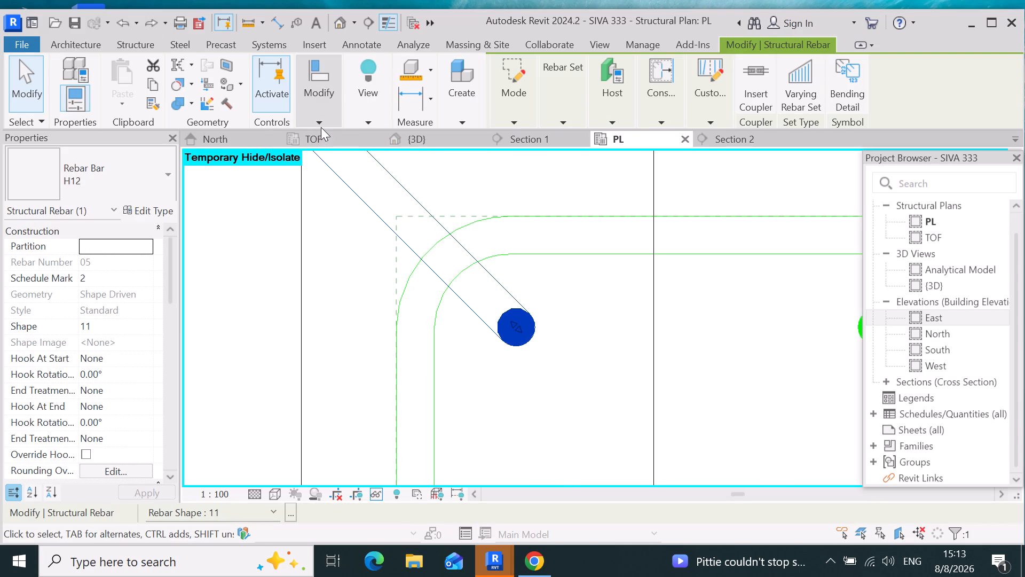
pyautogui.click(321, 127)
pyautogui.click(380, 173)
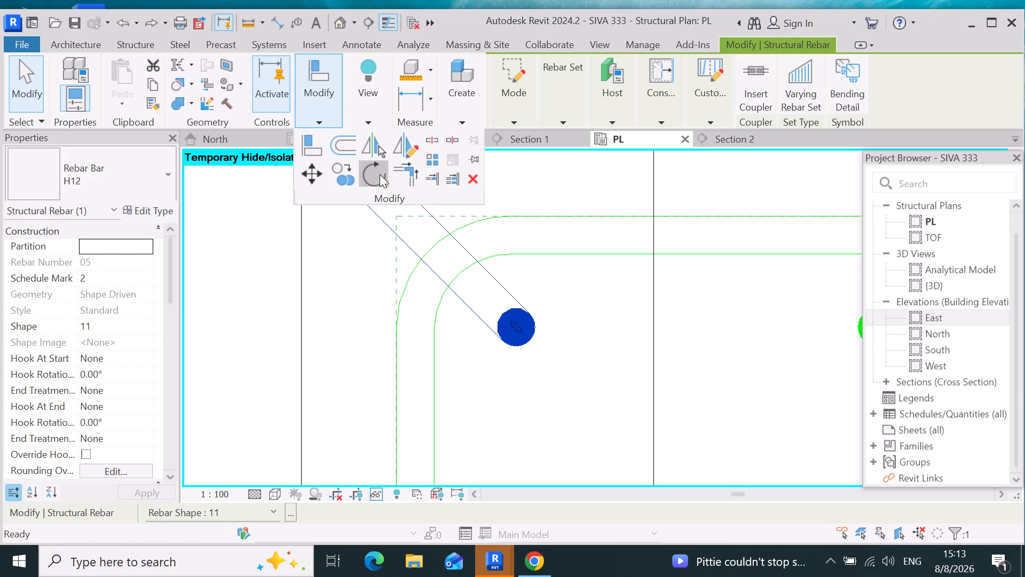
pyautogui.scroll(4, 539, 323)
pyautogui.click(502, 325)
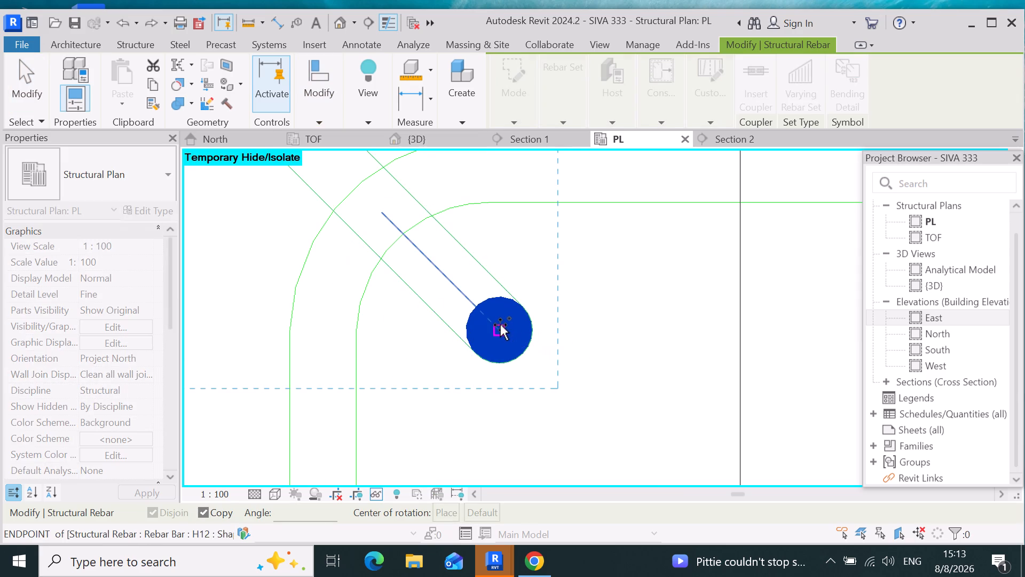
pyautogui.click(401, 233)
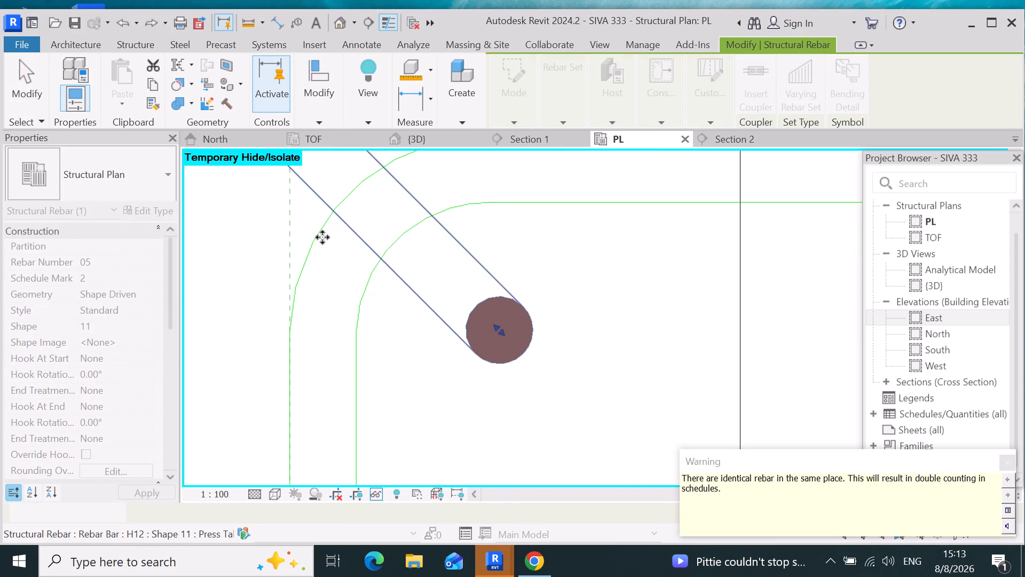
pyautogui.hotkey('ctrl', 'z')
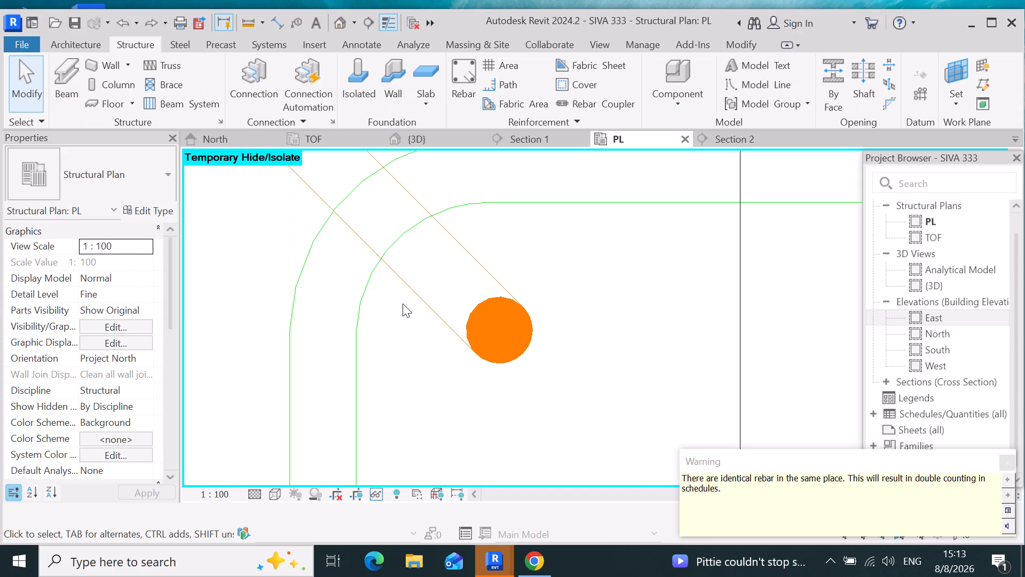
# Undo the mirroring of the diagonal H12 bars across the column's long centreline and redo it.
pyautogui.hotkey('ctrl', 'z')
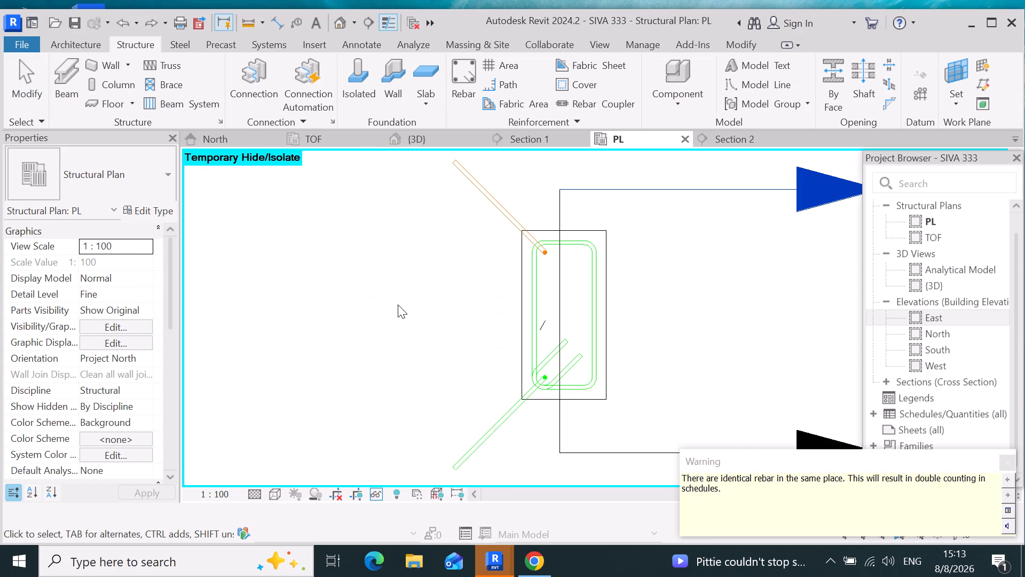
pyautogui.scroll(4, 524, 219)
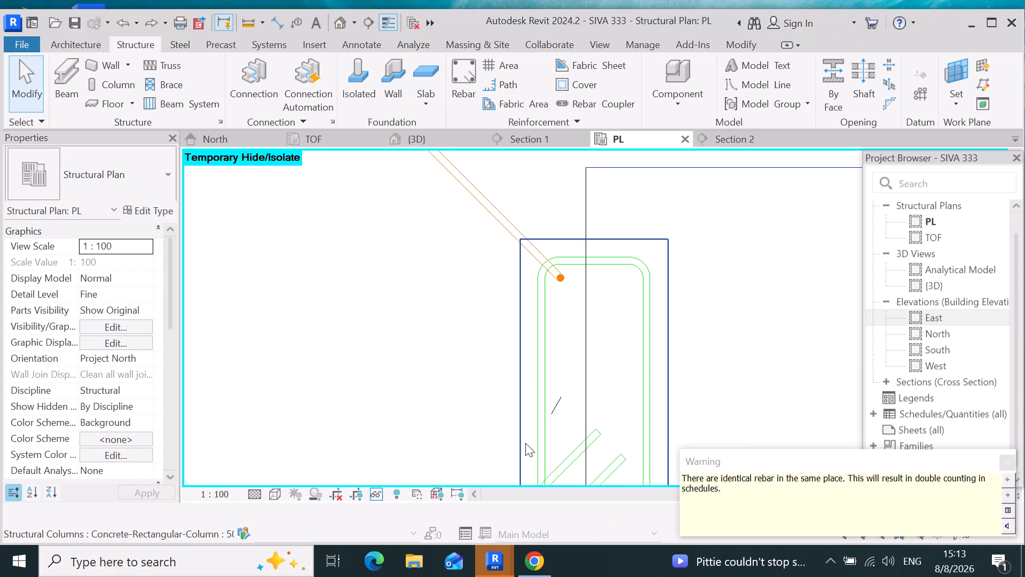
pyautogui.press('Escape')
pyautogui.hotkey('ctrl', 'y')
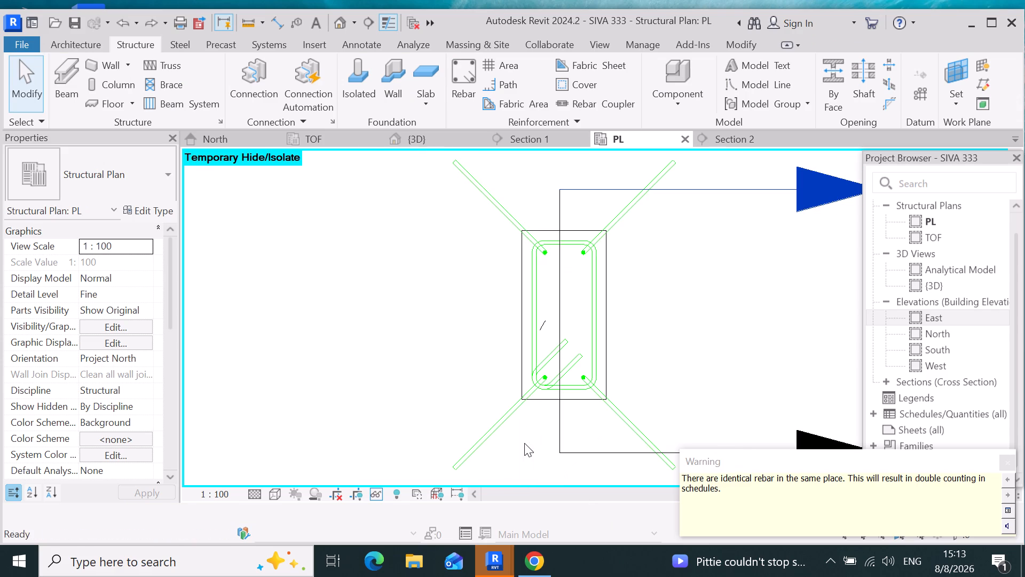
# Rotate a copy of the upper-left diagonal H12 bar about its vertical leg's centre until its foot is perpendicular to the column's long face.
pyautogui.scroll(5, 526, 205)
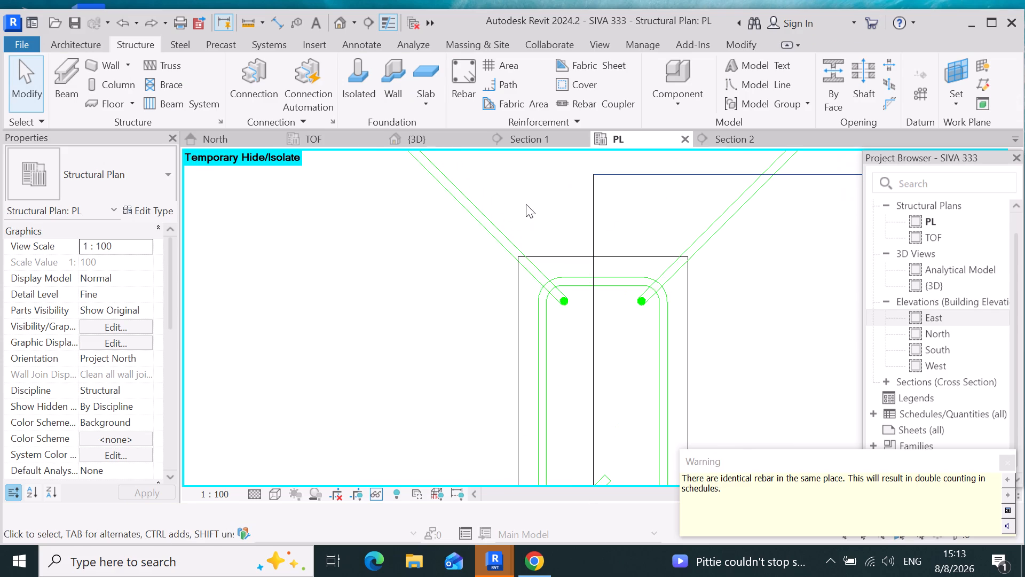
pyautogui.scroll(4, 566, 287)
pyautogui.click(474, 221)
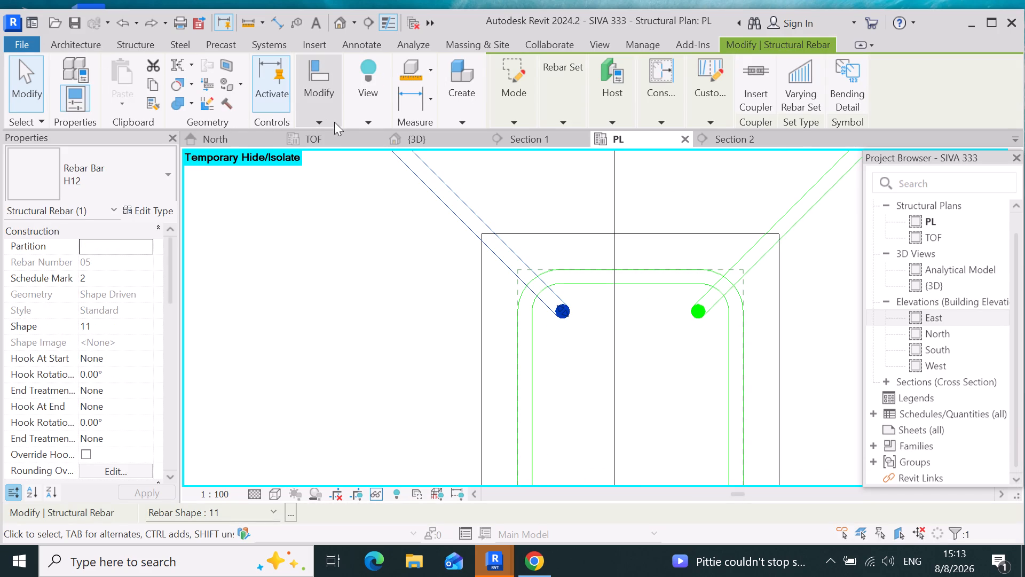
pyautogui.click(324, 121)
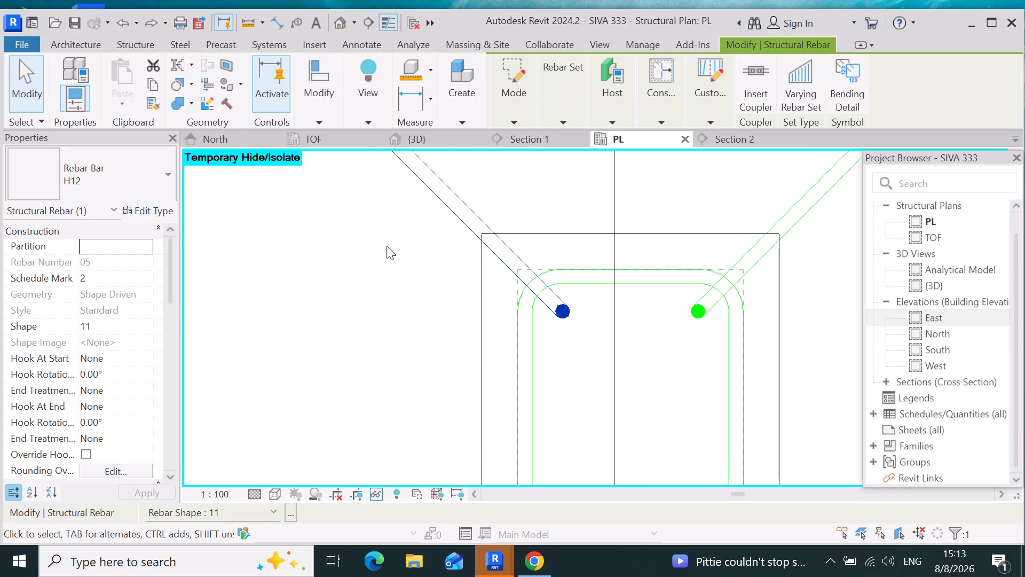
pyautogui.click(316, 120)
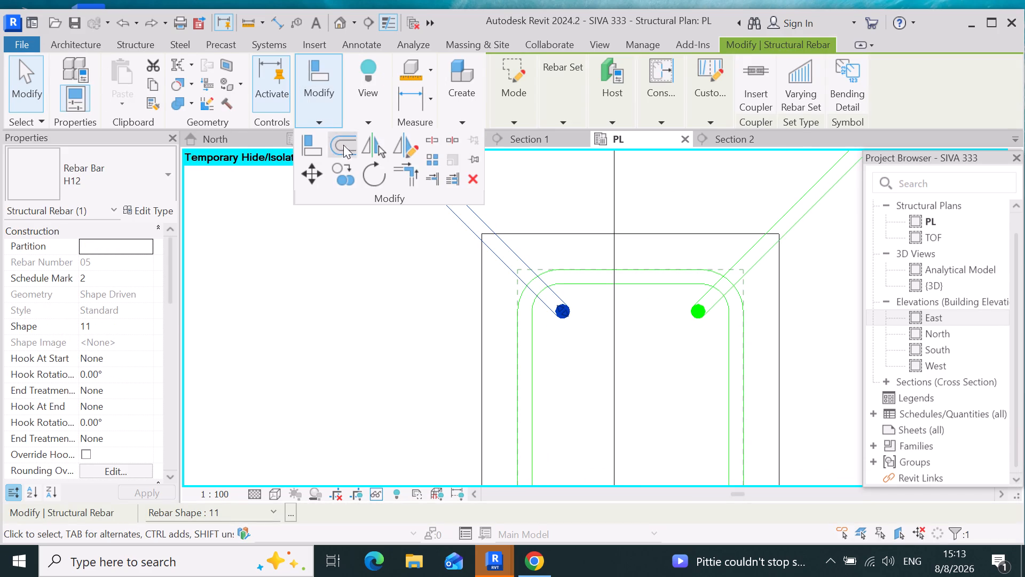
pyautogui.click(375, 174)
pyautogui.scroll(3, 610, 362)
pyautogui.click(446, 507)
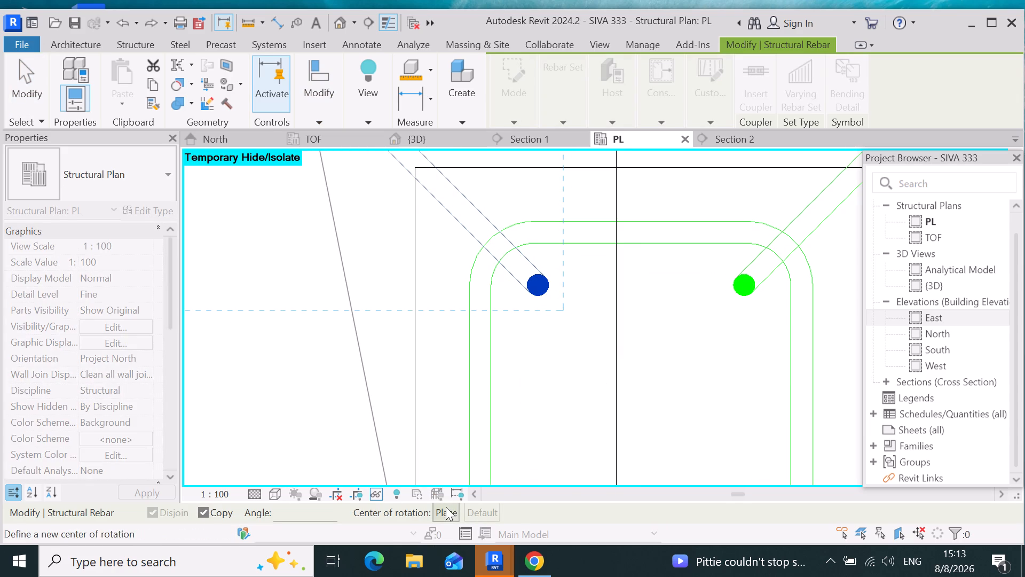
pyautogui.scroll(6, 572, 256)
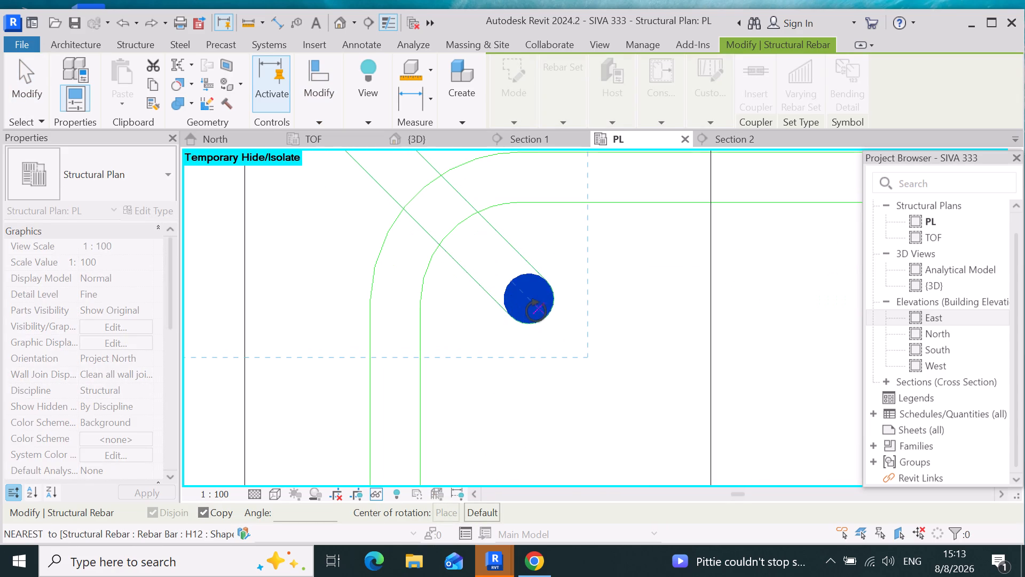
pyautogui.click(534, 300)
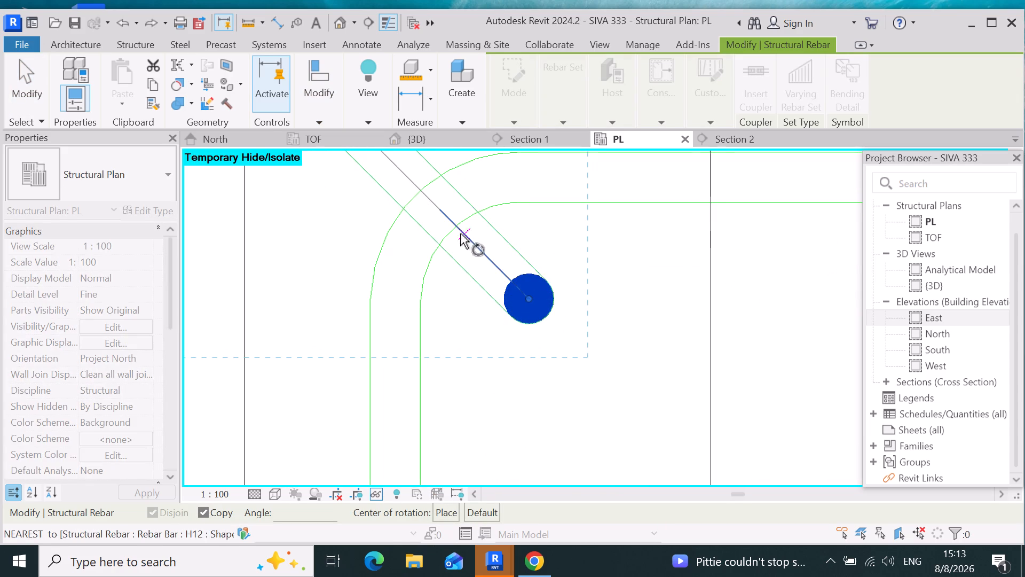
pyautogui.click(457, 224)
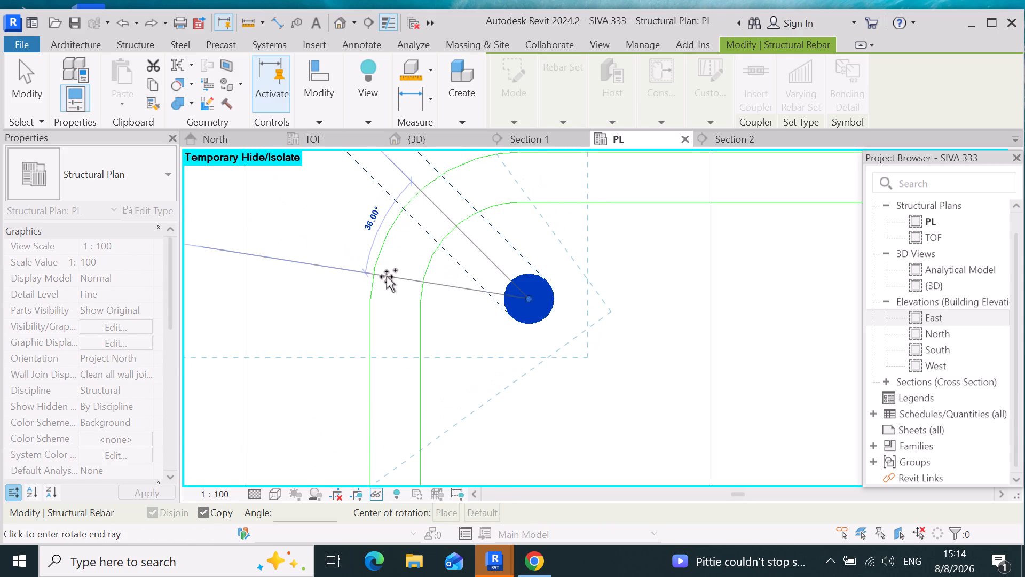
pyautogui.click(387, 299)
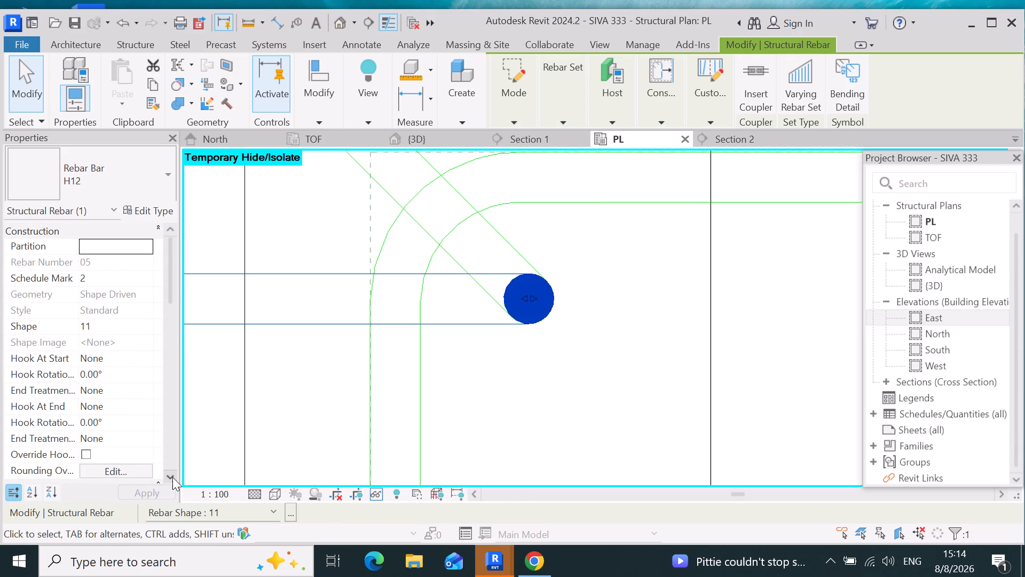
# Nudge the rotated H12 bar copy down along the column's long face until it is clear of the upper-left corner bar.
pyautogui.press('Down')
pyautogui.press('Down')
pyautogui.press('Down')
pyautogui.press('Down')
pyautogui.press('Down')
pyautogui.press('Down')
pyautogui.press('Down')
pyautogui.press('Down')
pyautogui.press('Down')
pyautogui.press('Down')
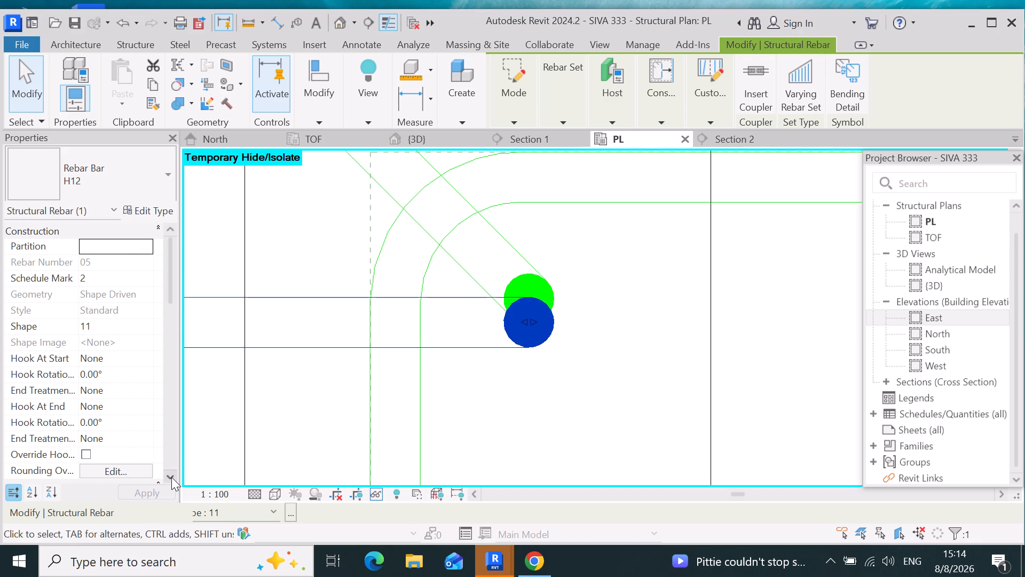
pyautogui.press('Down')
pyautogui.press('Down')
pyautogui.press('Down')
pyautogui.press('Down')
pyautogui.press('Down')
pyautogui.press('Down')
pyautogui.press('Down')
pyautogui.press('Down')
pyautogui.press('Down')
pyautogui.press('Down')
pyautogui.press('Down')
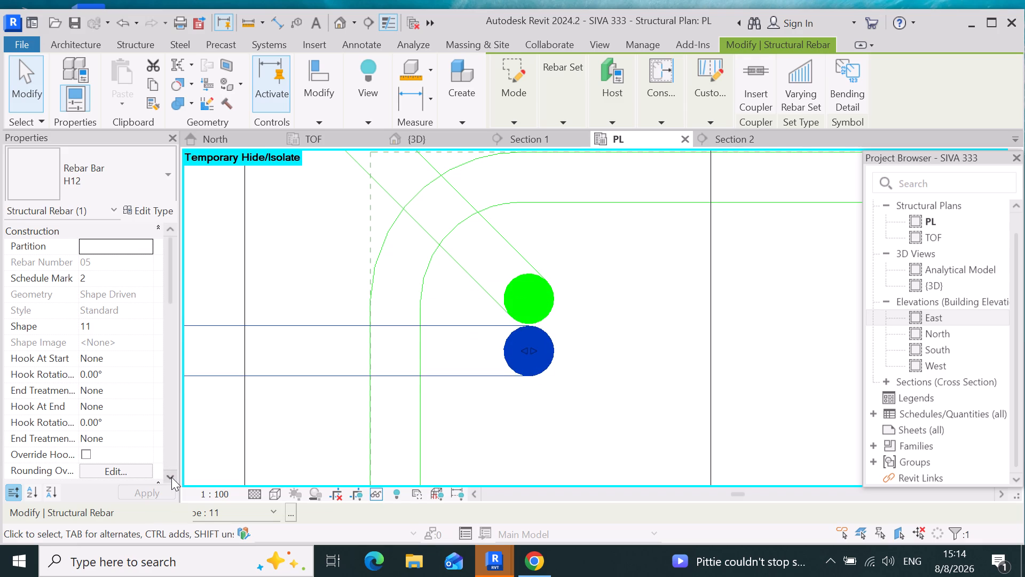
pyautogui.press('Down')
pyautogui.press('Down')
pyautogui.press('Down')
pyautogui.press('Down')
pyautogui.press('Down')
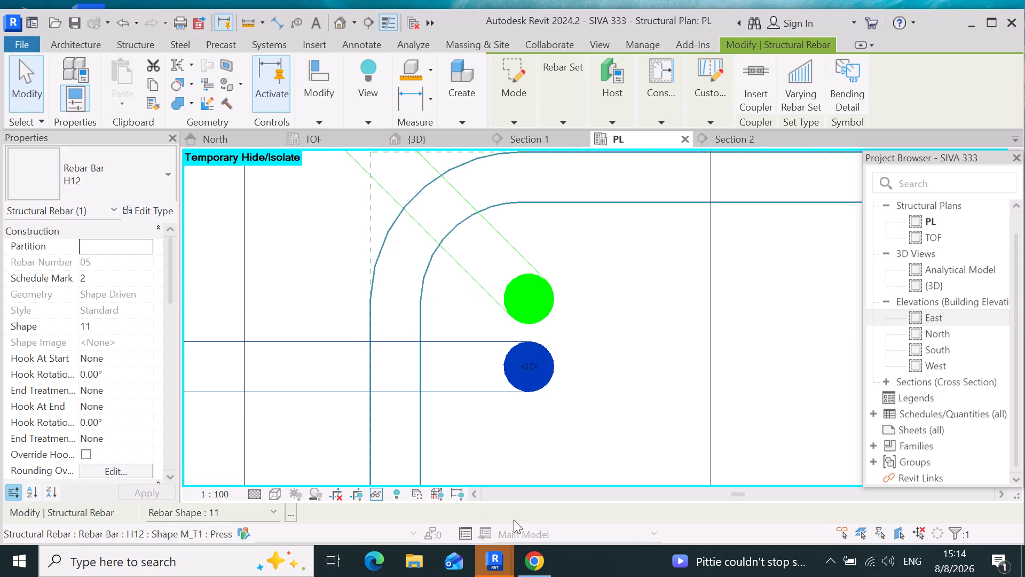
pyautogui.scroll(-12, 562, 306)
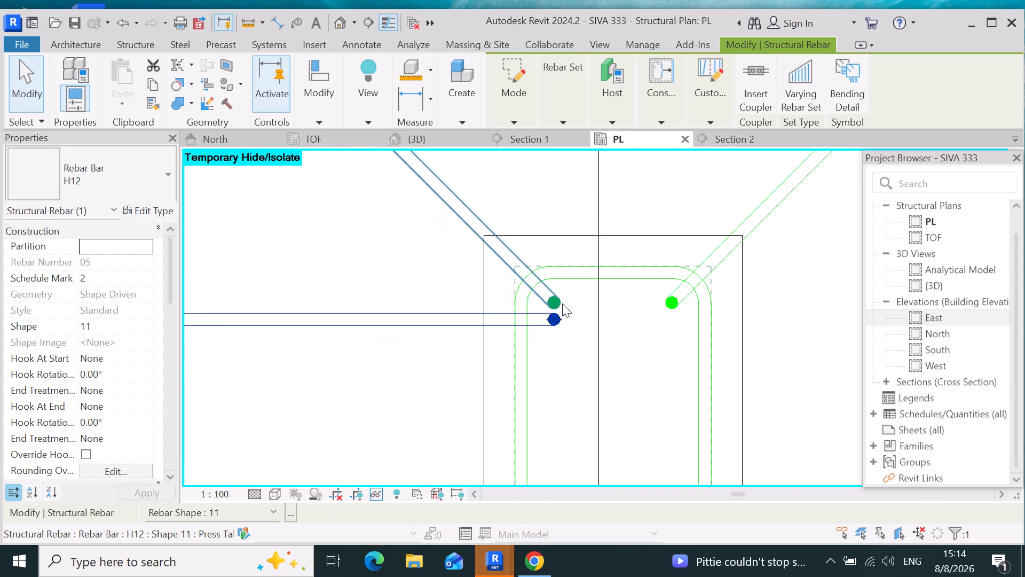
pyautogui.scroll(-3, 562, 303)
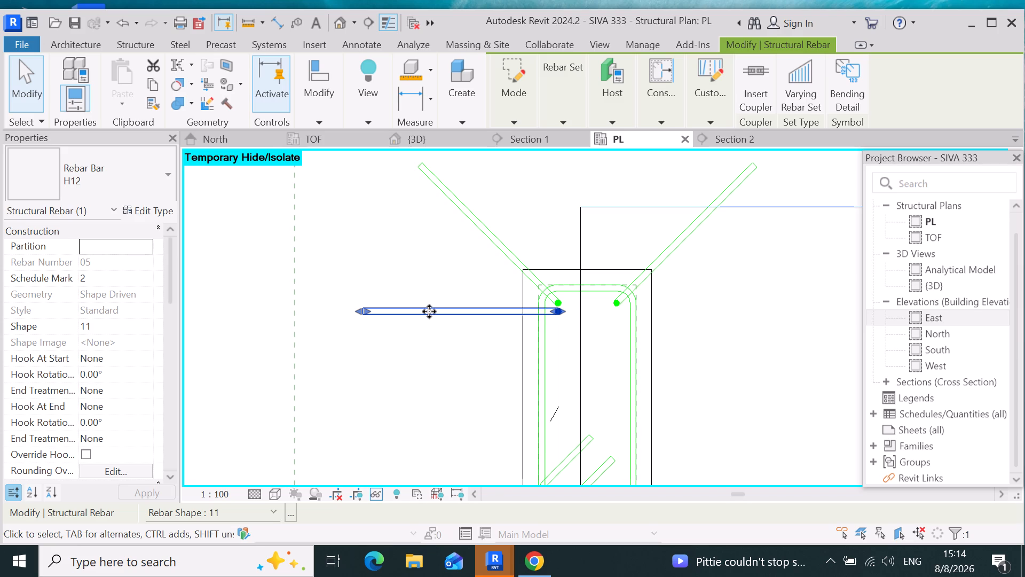
# Set the perpendicular H12 bar's layout rule to Fixed Number with a quantity of 3 along the column's long face.
pyautogui.click(429, 311)
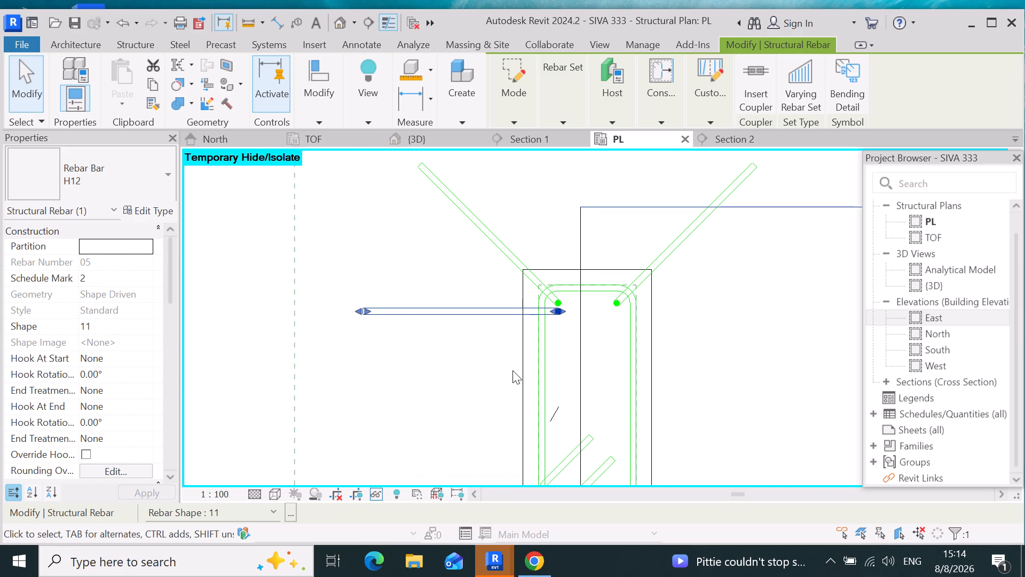
pyautogui.press('Escape')
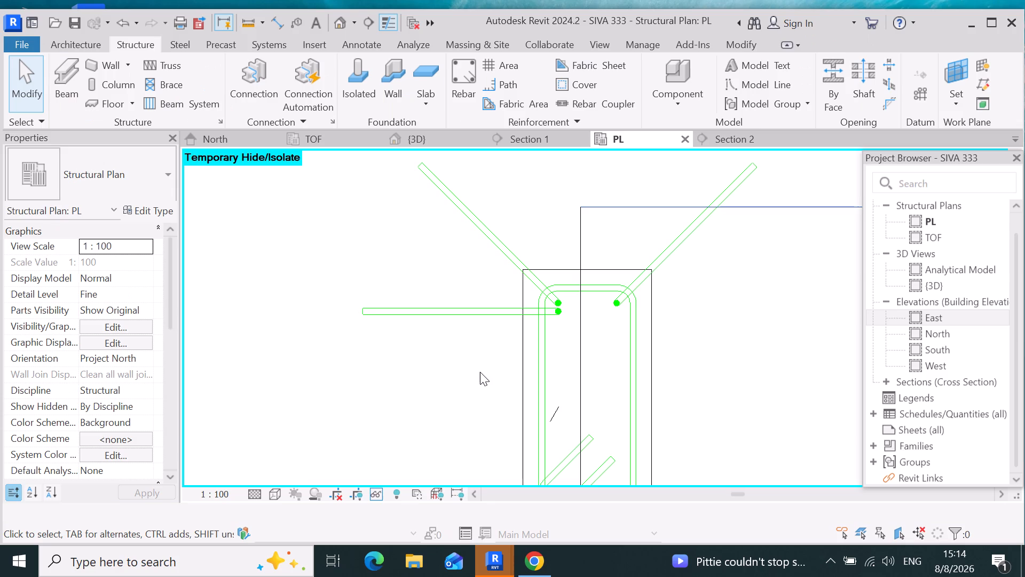
pyautogui.click(432, 316)
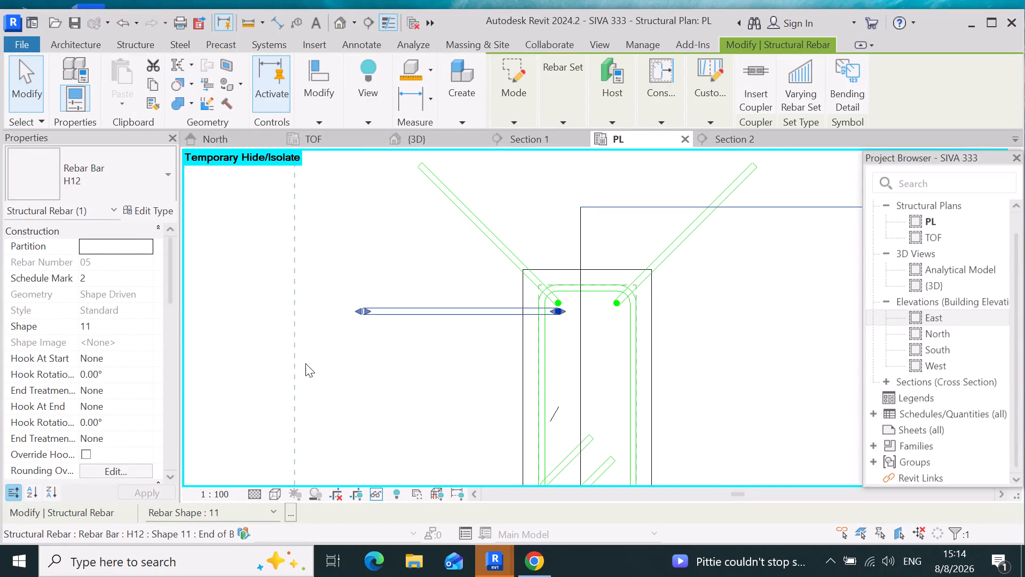
pyautogui.scroll(-4, 123, 406)
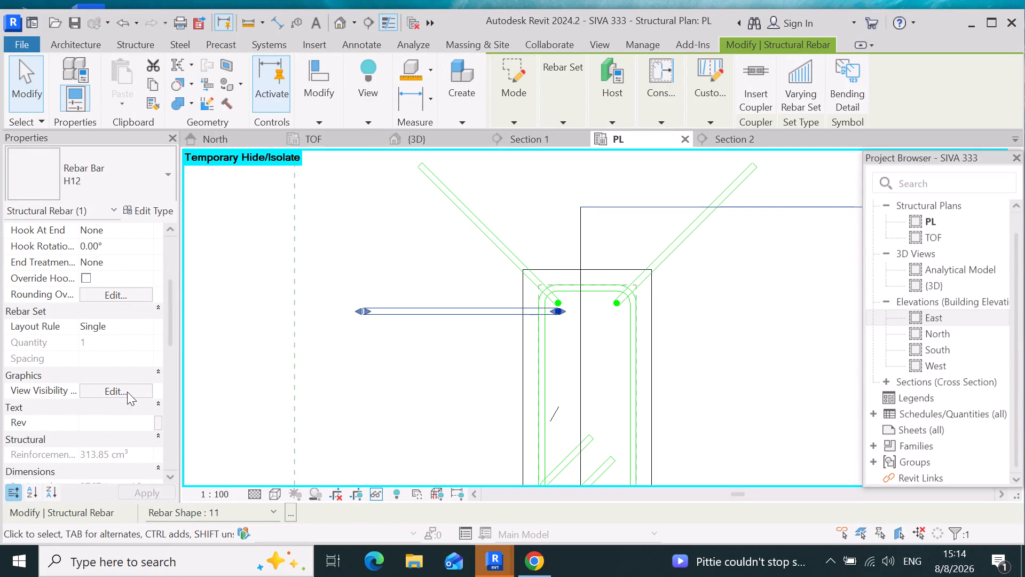
pyautogui.click(126, 325)
pyautogui.click(146, 326)
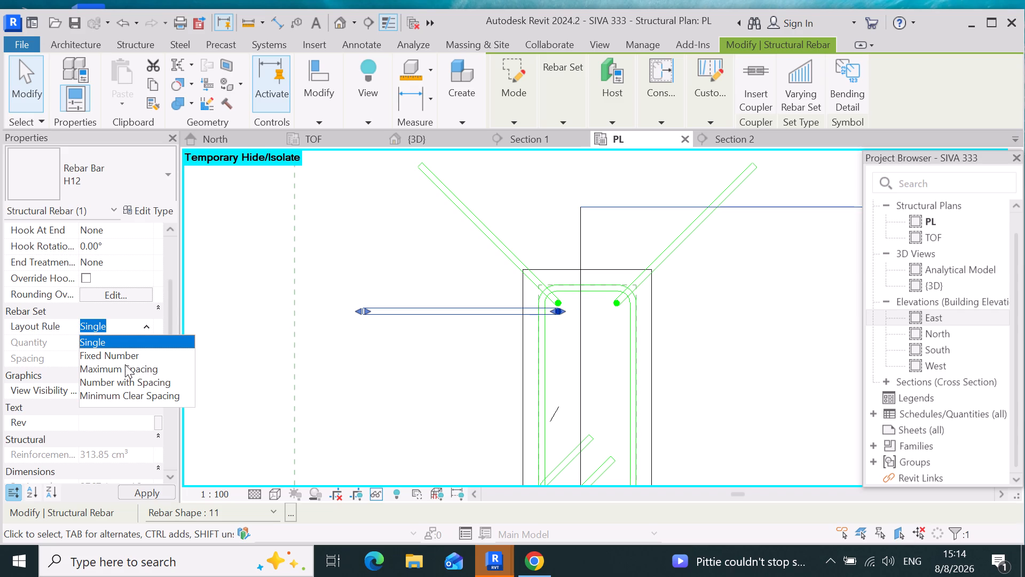
pyautogui.click(128, 353)
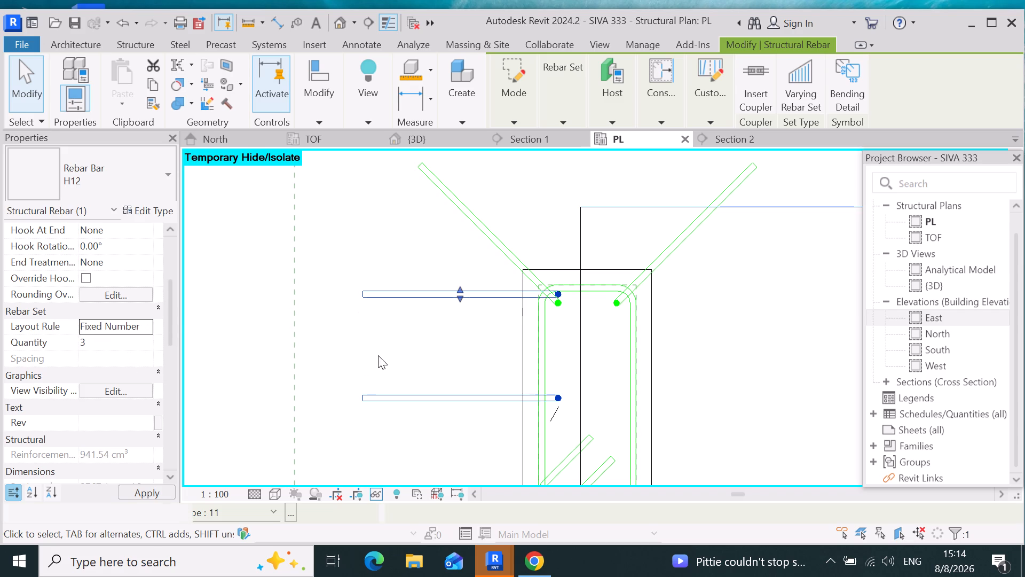
pyautogui.scroll(-4, 379, 358)
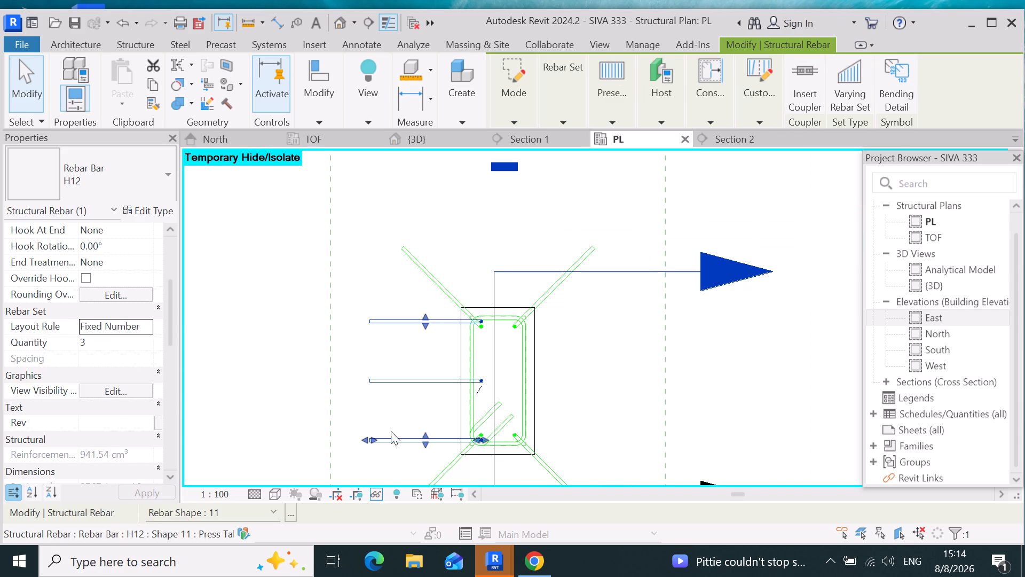
pyautogui.click(418, 411)
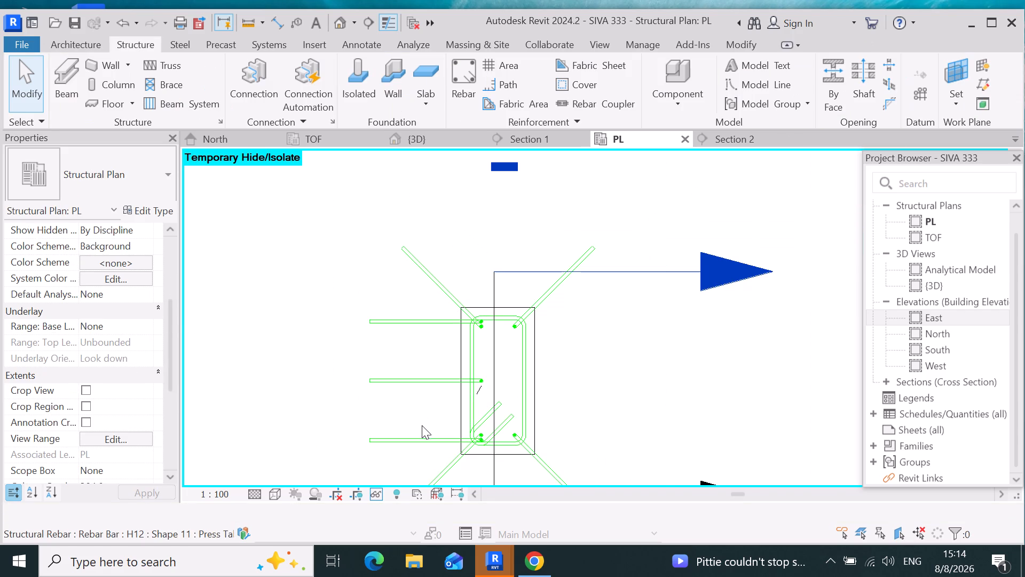
# Mirror a copy of the three-bar H12 set across the column's long centreline to the opposite long face.
pyautogui.click(419, 446)
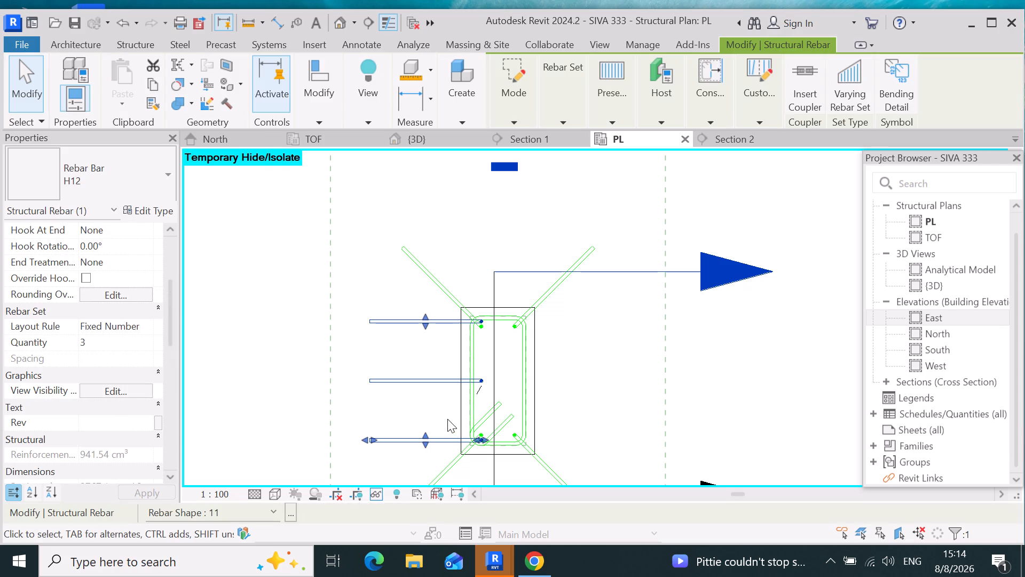
pyautogui.click(321, 115)
pyautogui.click(368, 152)
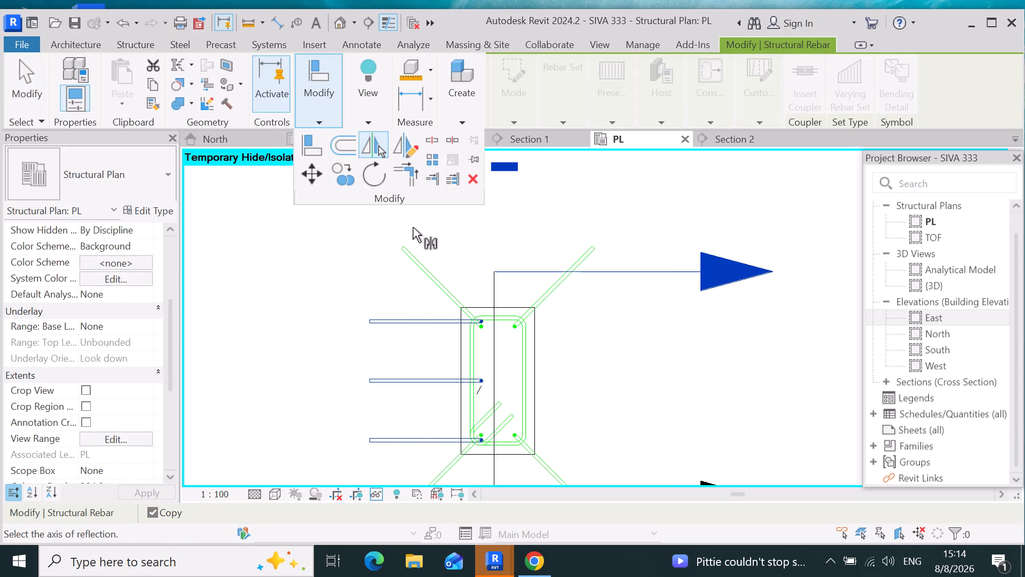
pyautogui.click(504, 387)
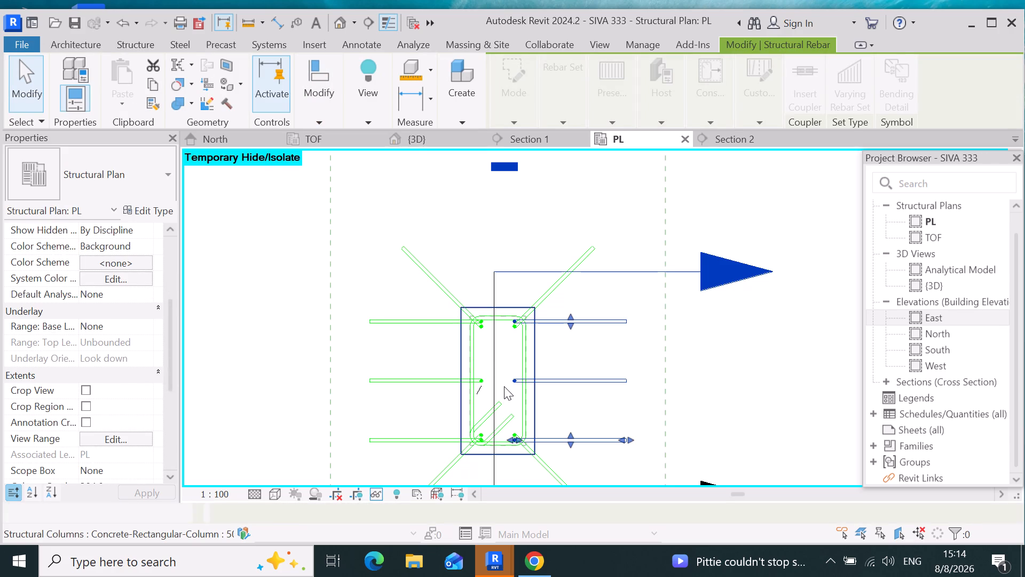
# Shorten the left three-bar H12 set's distribution from both ends so its outer bars sit clear of the corner bars.
pyautogui.click(403, 434)
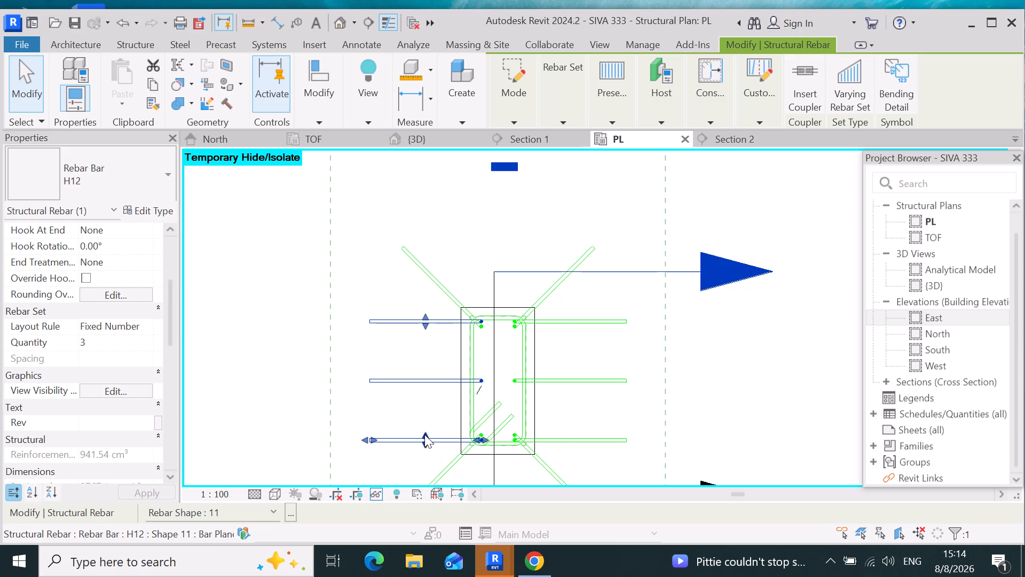
pyautogui.moveTo(423, 434); pyautogui.dragTo(427, 415)
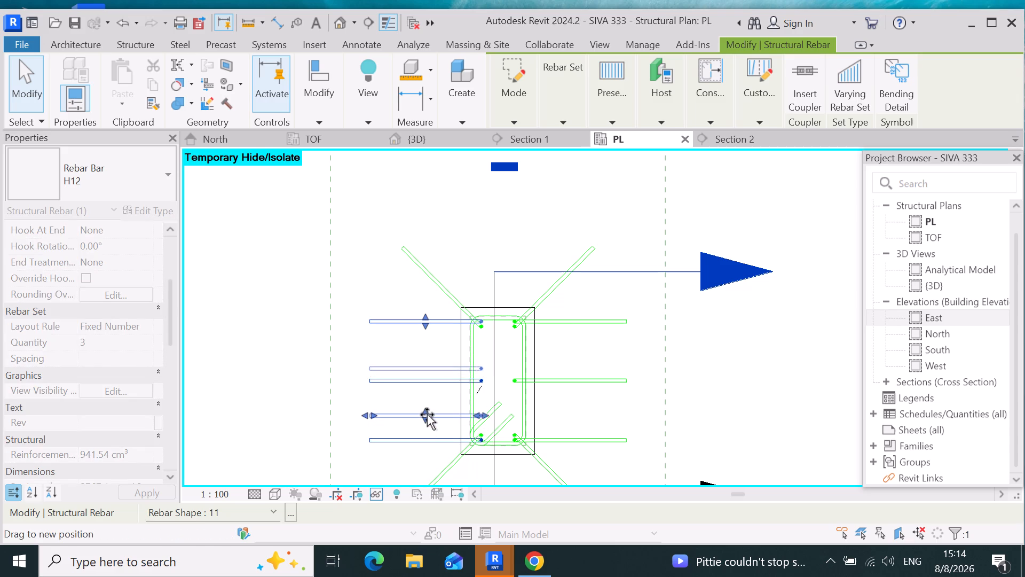
pyautogui.moveTo(427, 415); pyautogui.dragTo(431, 424)
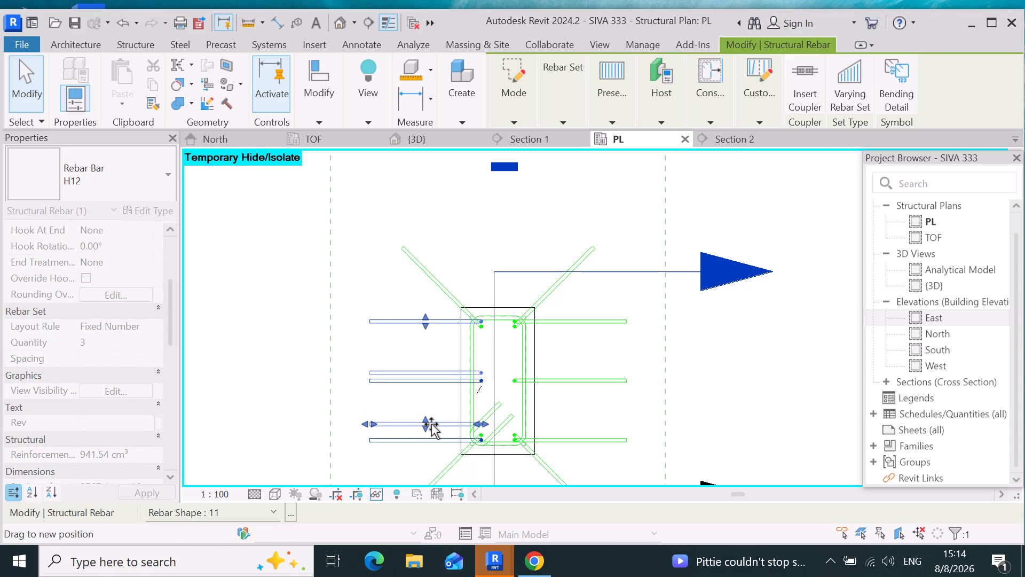
pyautogui.moveTo(431, 424); pyautogui.dragTo(433, 412)
pyautogui.moveTo(425, 323); pyautogui.dragTo(425, 328)
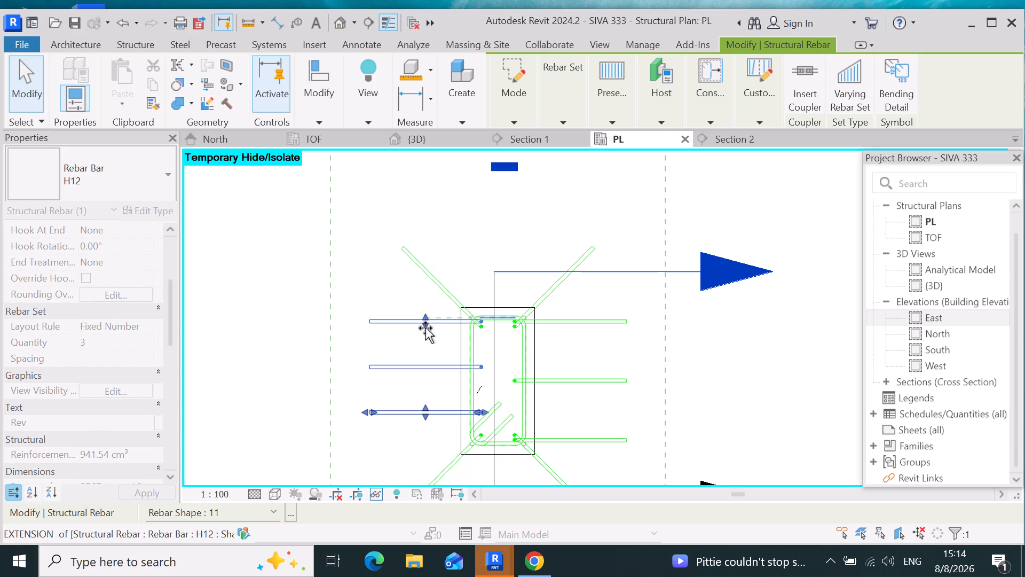
pyautogui.moveTo(425, 328); pyautogui.dragTo(424, 340)
pyautogui.click(424, 340)
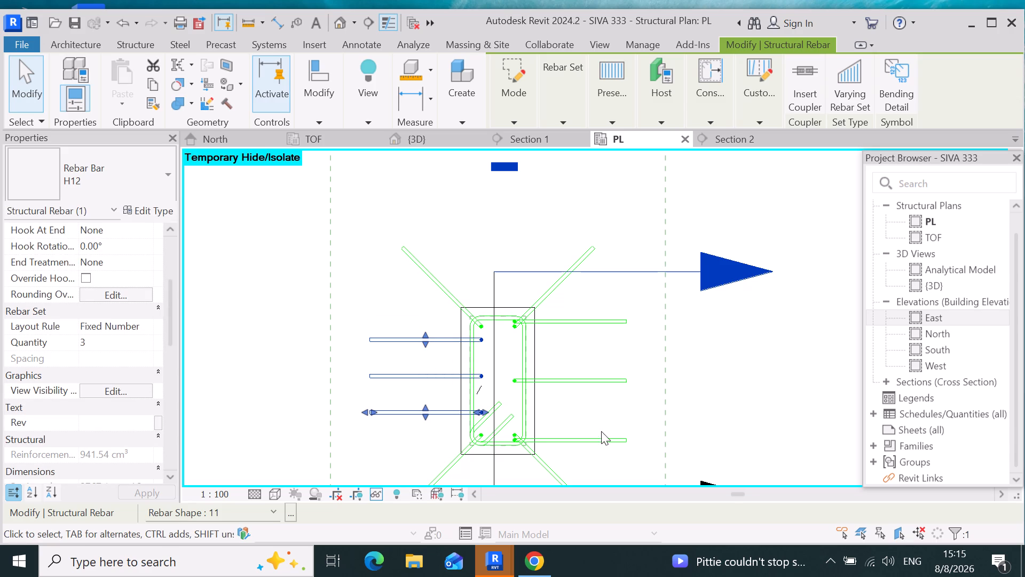
# Shorten the mirrored three-bar H12 set from both ends, aligning its outer bars with those on the opposite long face.
pyautogui.click(592, 434)
pyautogui.moveTo(572, 436); pyautogui.dragTo(572, 433)
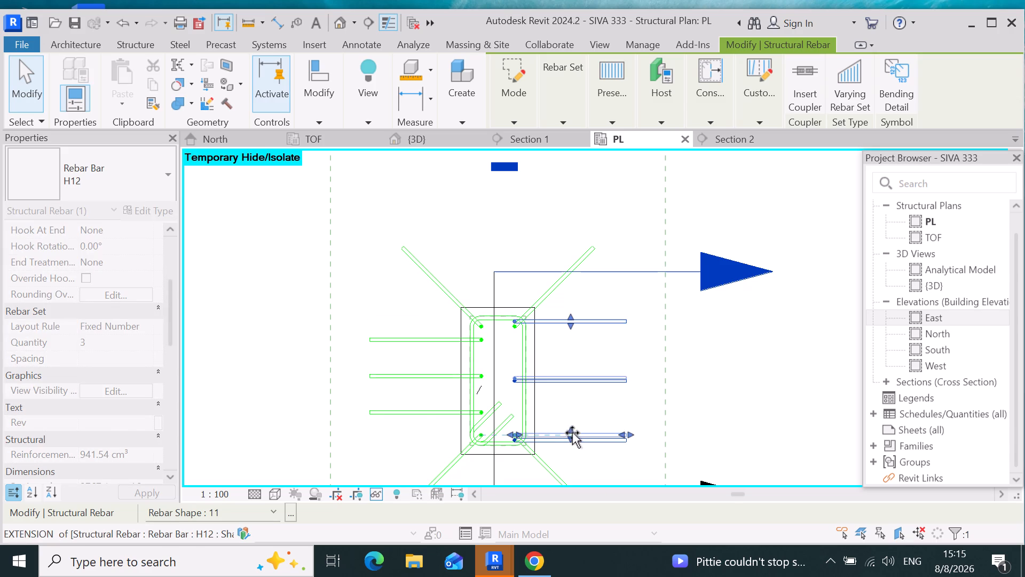
pyautogui.moveTo(572, 433); pyautogui.dragTo(579, 416)
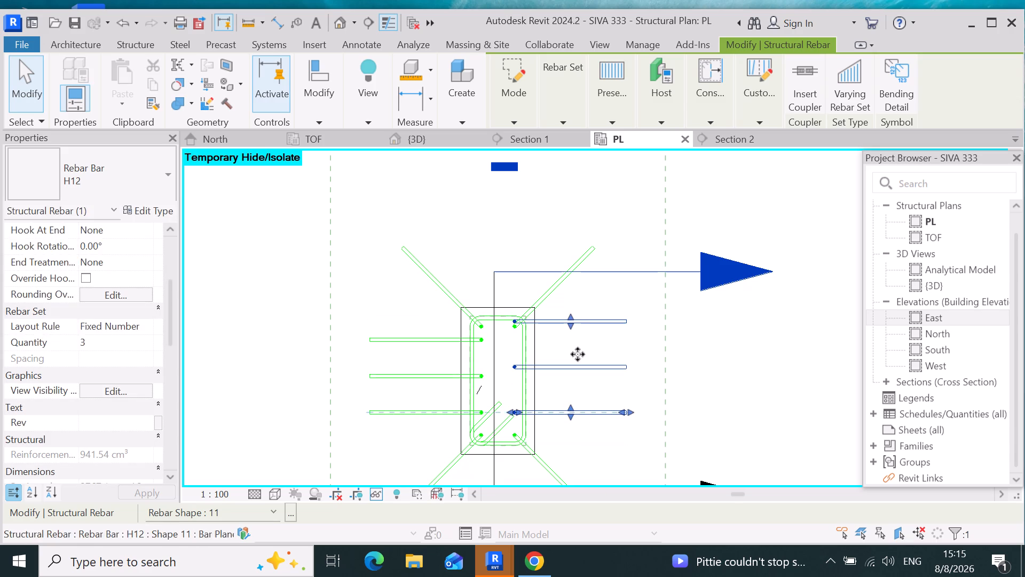
pyautogui.moveTo(577, 324); pyautogui.dragTo(574, 341)
pyautogui.click(574, 341)
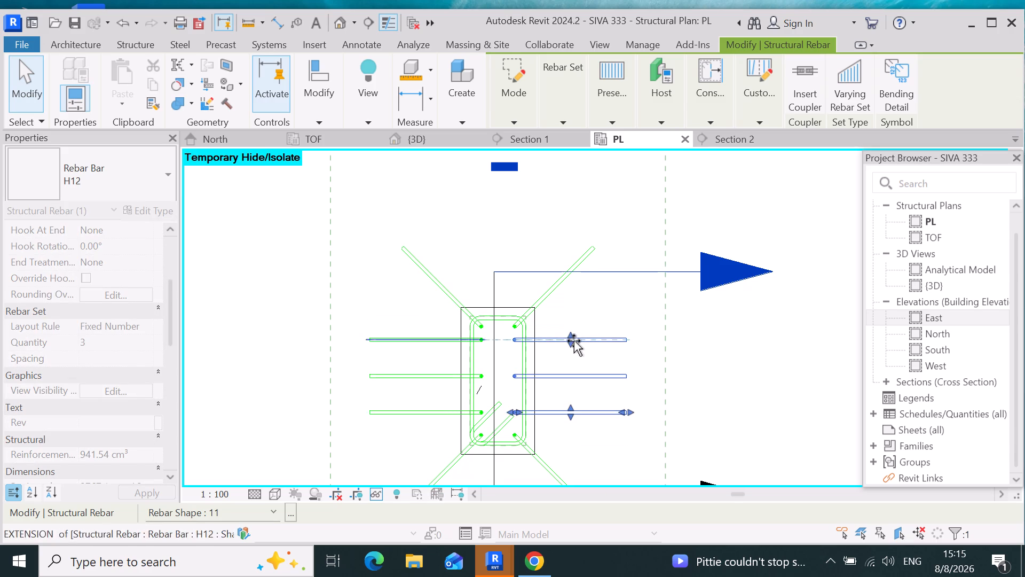
pyautogui.click(716, 367)
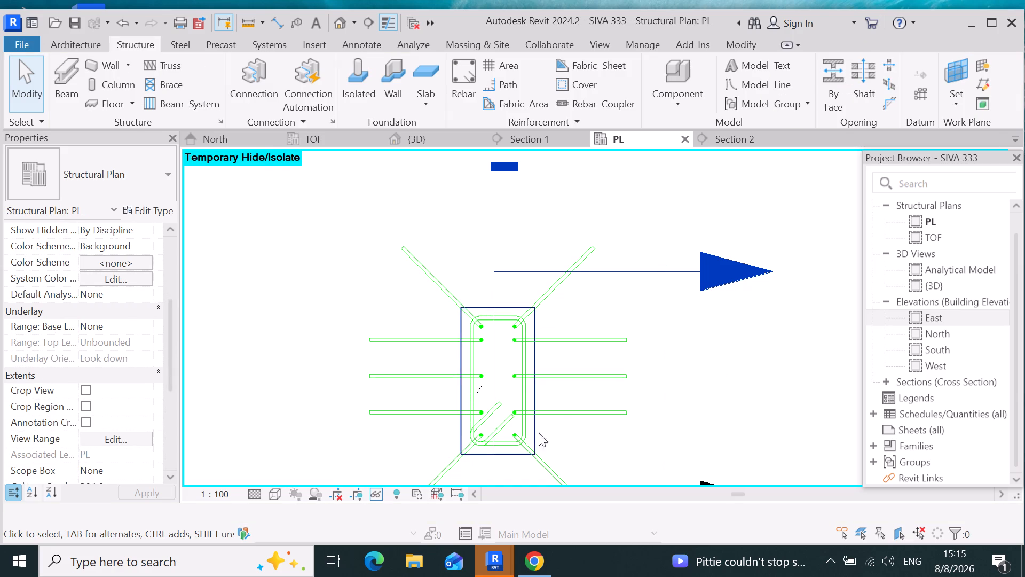
# Examine the column's bar arrangement in the PL plan and in the TOF plan.
pyautogui.scroll(-4, 567, 339)
pyautogui.scroll(-3, 435, 360)
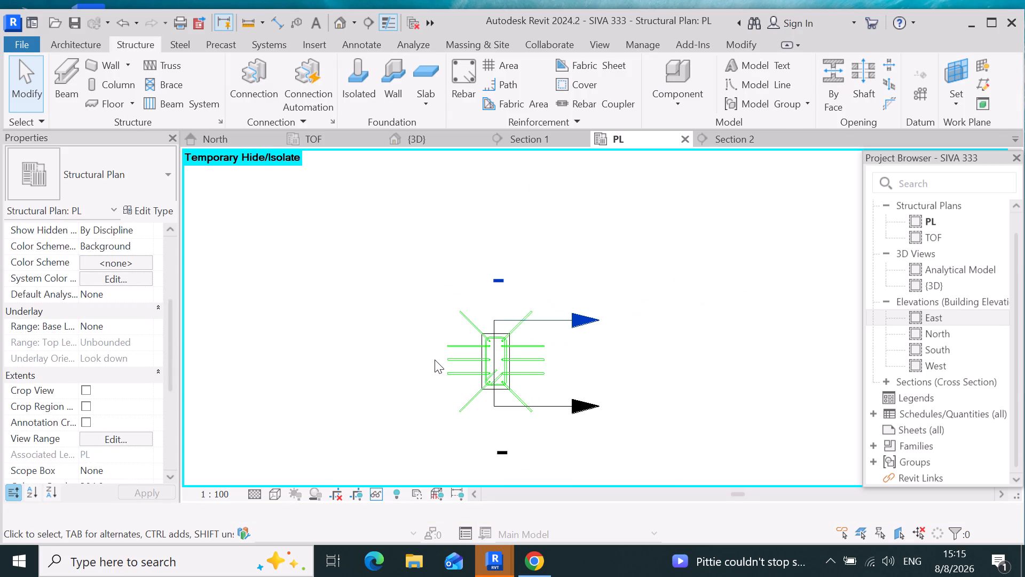
pyautogui.scroll(4, 517, 446)
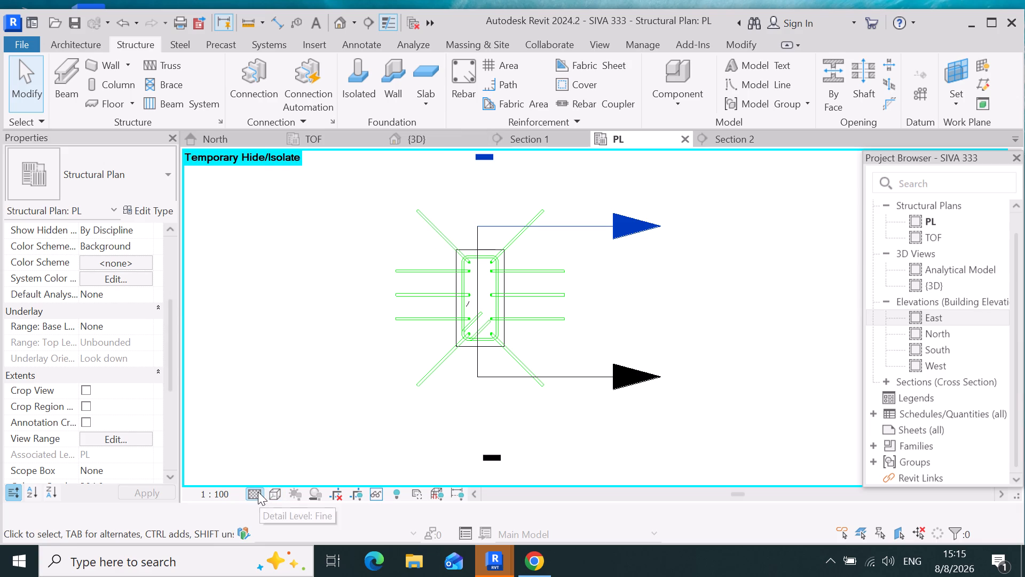
pyautogui.click(345, 139)
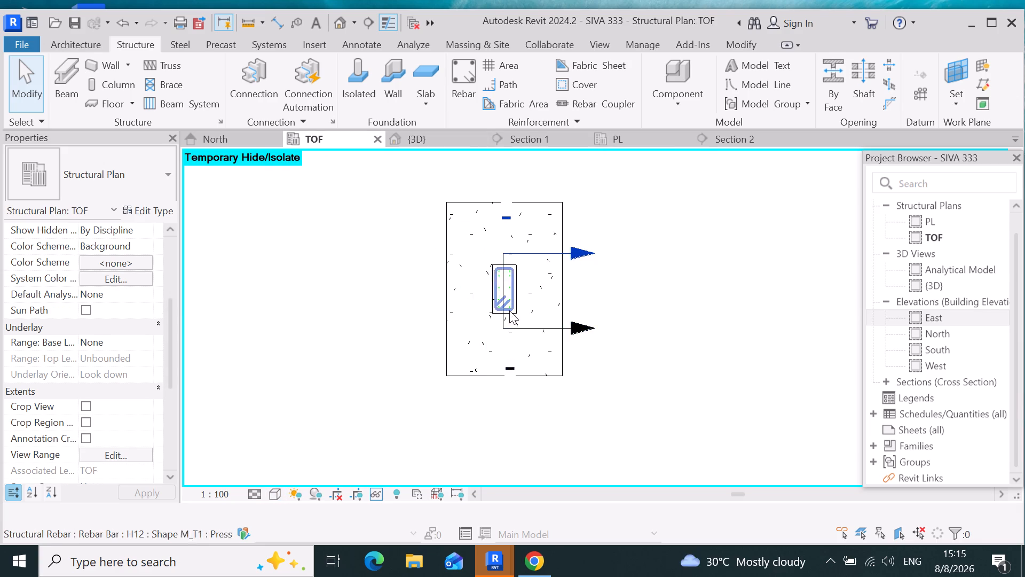
pyautogui.scroll(15, 502, 285)
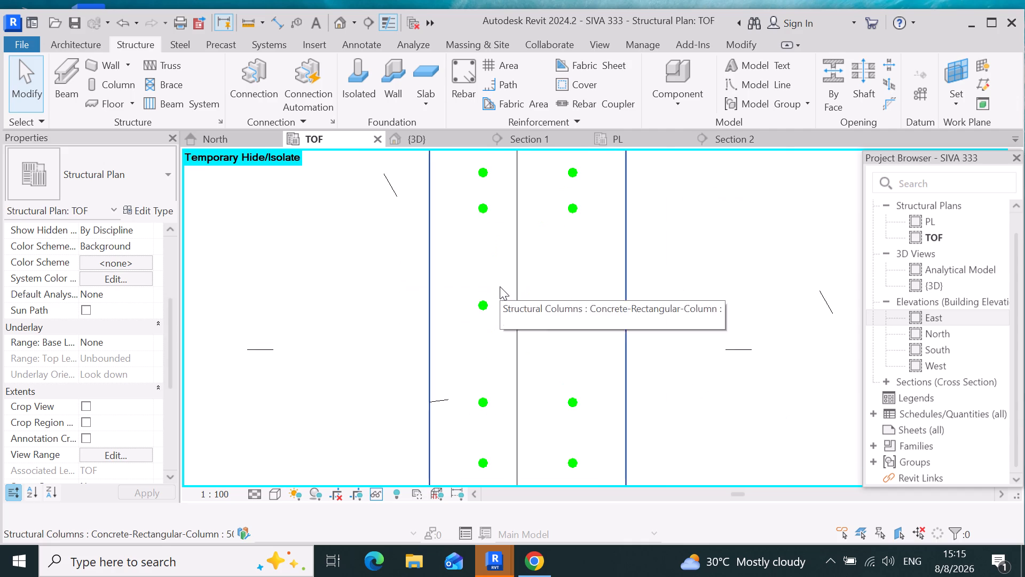
pyautogui.scroll(-10, 499, 286)
# Open the {3D} view, locate the reinforced column near grid 7, and set the visual style to Wireframe.
pyautogui.click(442, 147)
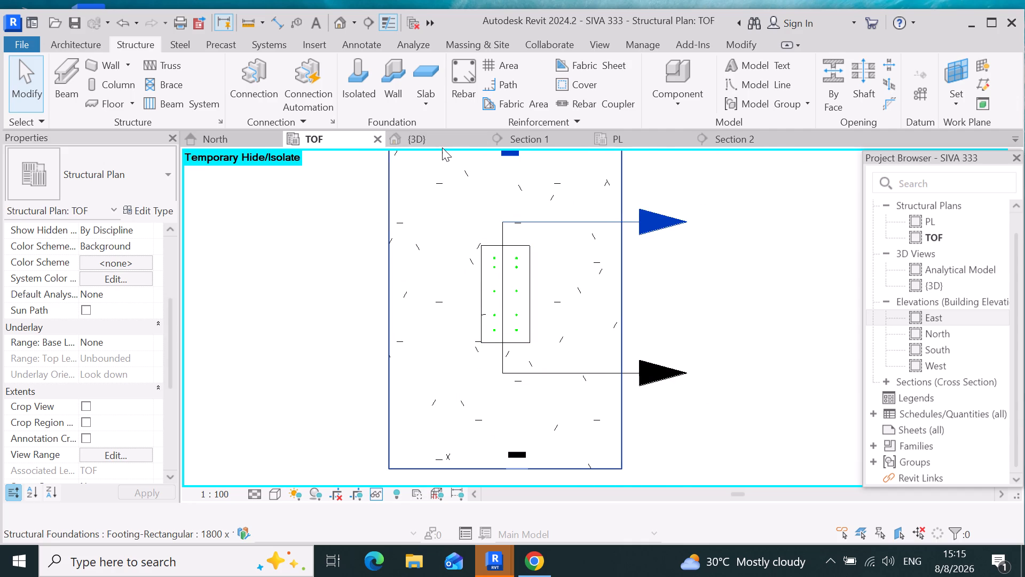
pyautogui.click(441, 138)
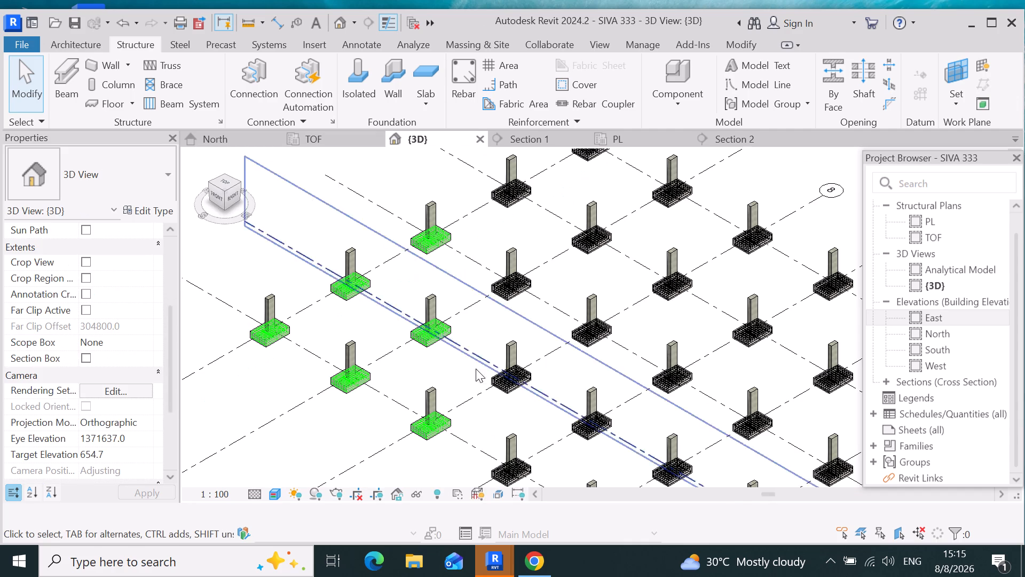
pyautogui.scroll(-4, 472, 377)
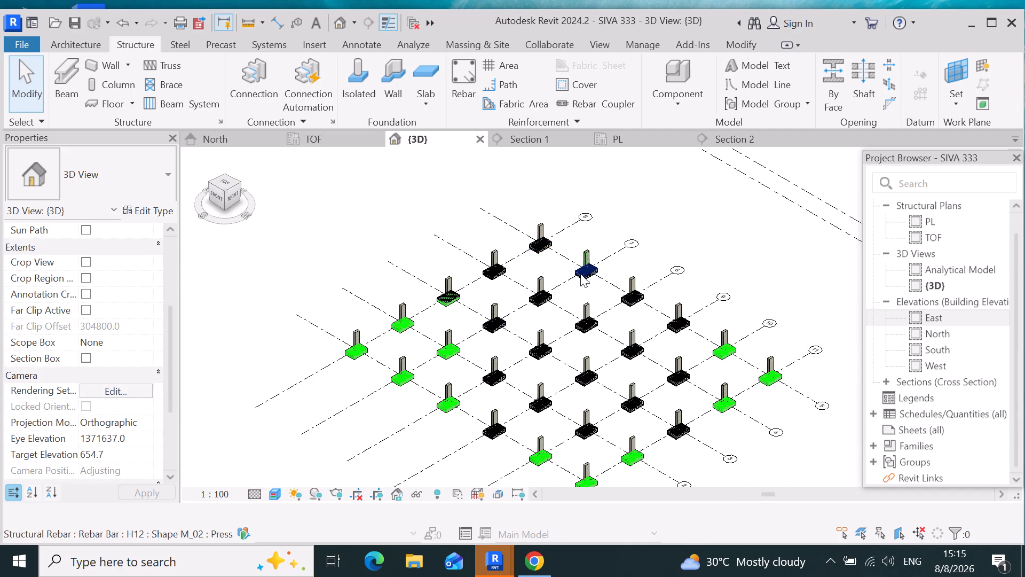
pyautogui.scroll(12, 580, 272)
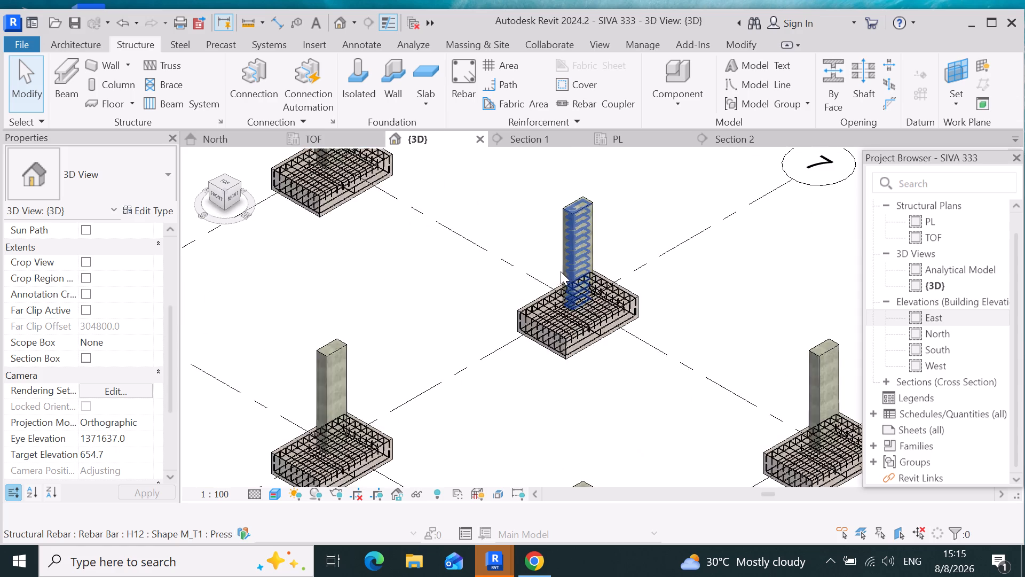
pyautogui.scroll(-4, 561, 270)
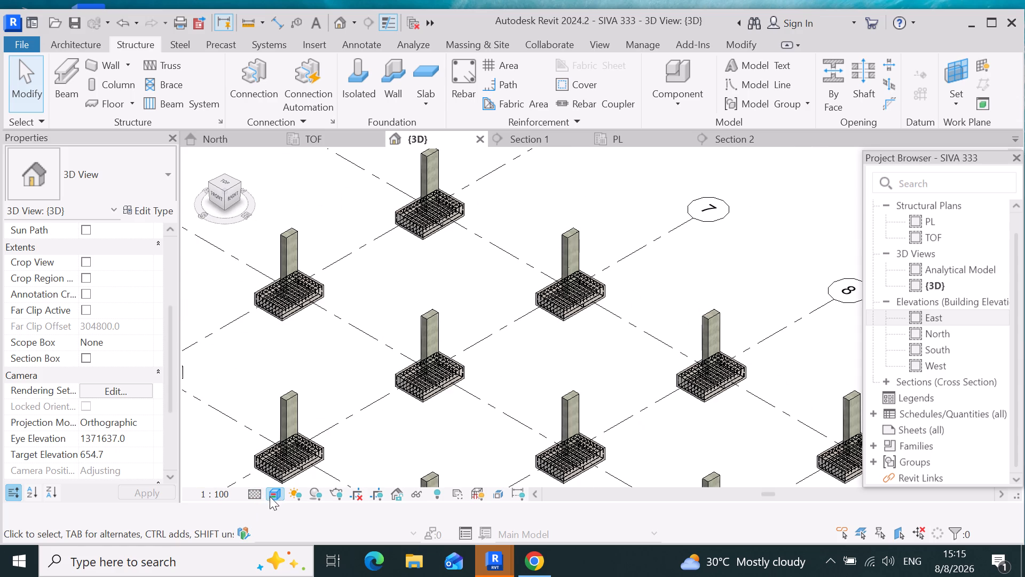
pyautogui.click(272, 493)
pyautogui.click(305, 396)
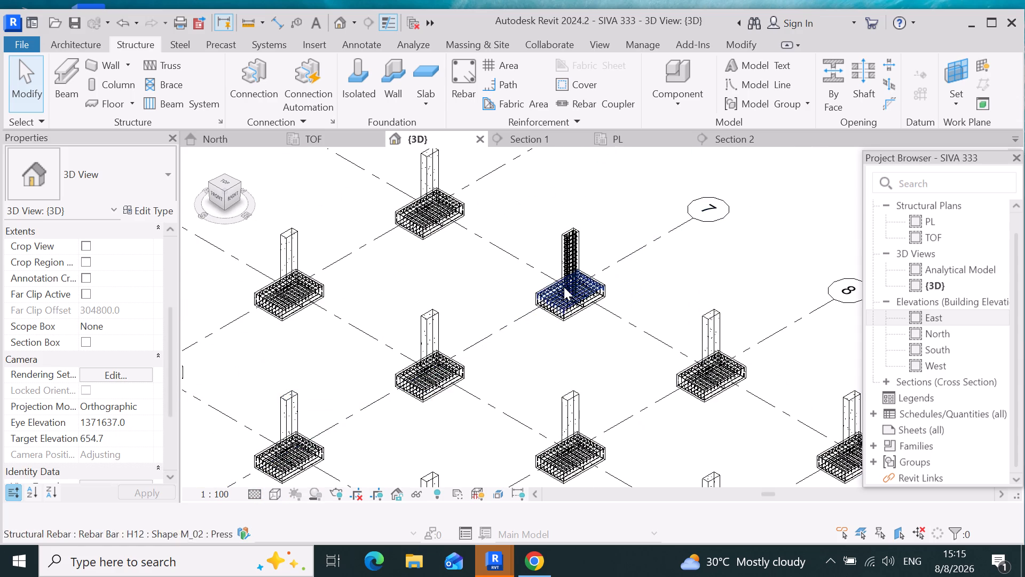
# Set the column's H12 tie set to show unobscured in the {3D} view.
pyautogui.scroll(3, 596, 267)
pyautogui.scroll(6, 537, 251)
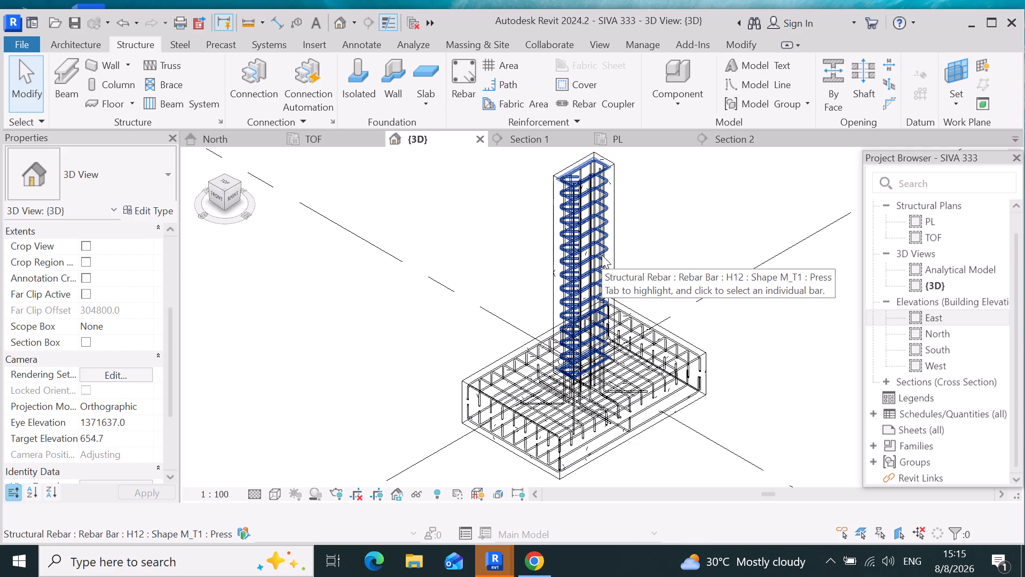
pyautogui.scroll(4, 571, 199)
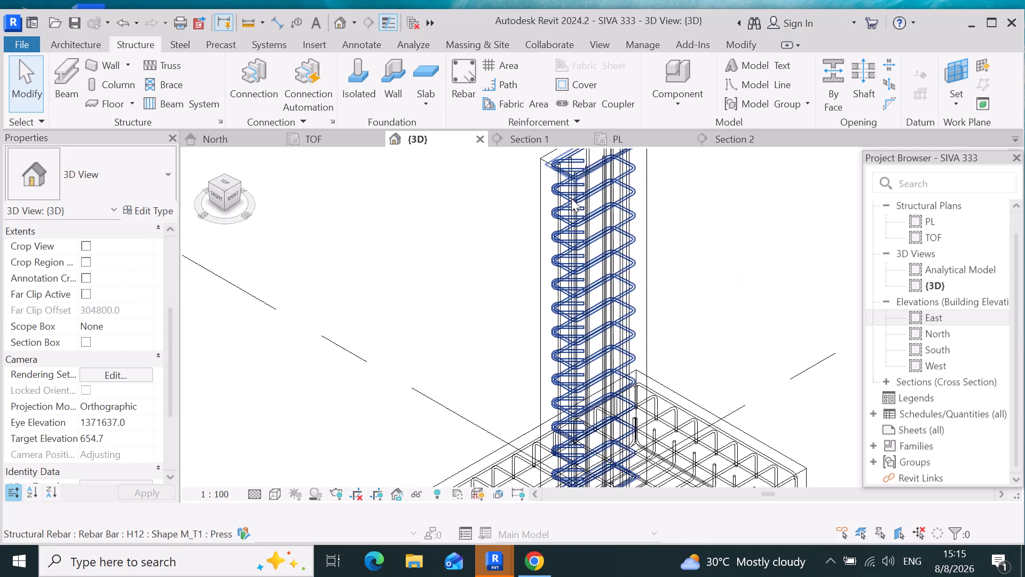
pyautogui.scroll(3, 571, 197)
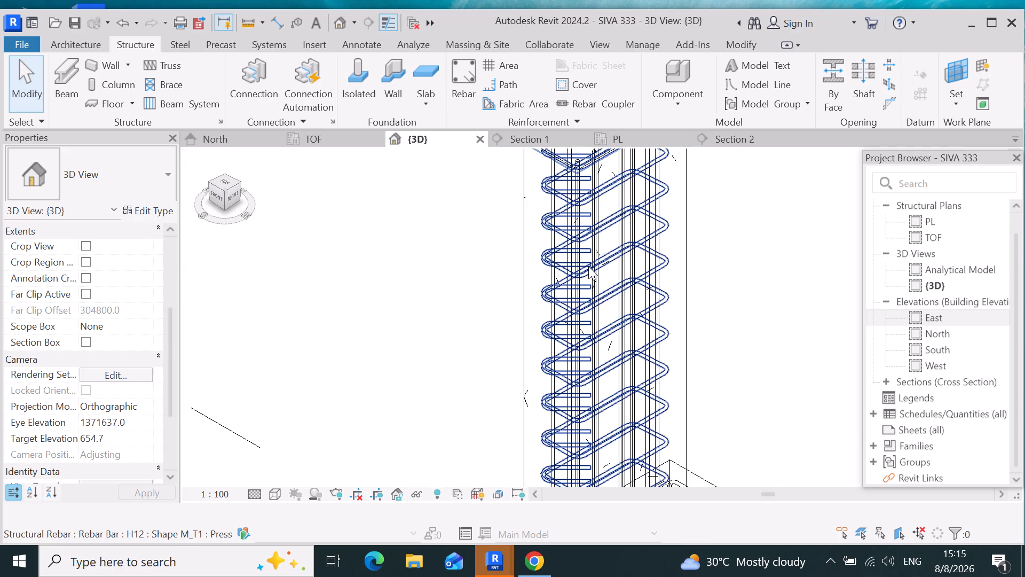
pyautogui.click(567, 254)
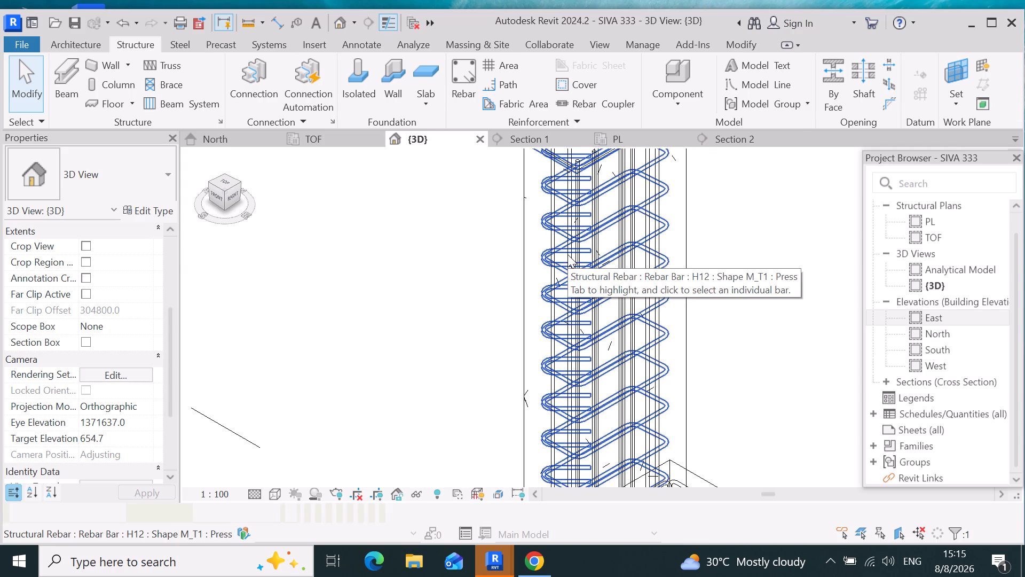
pyautogui.click(108, 402)
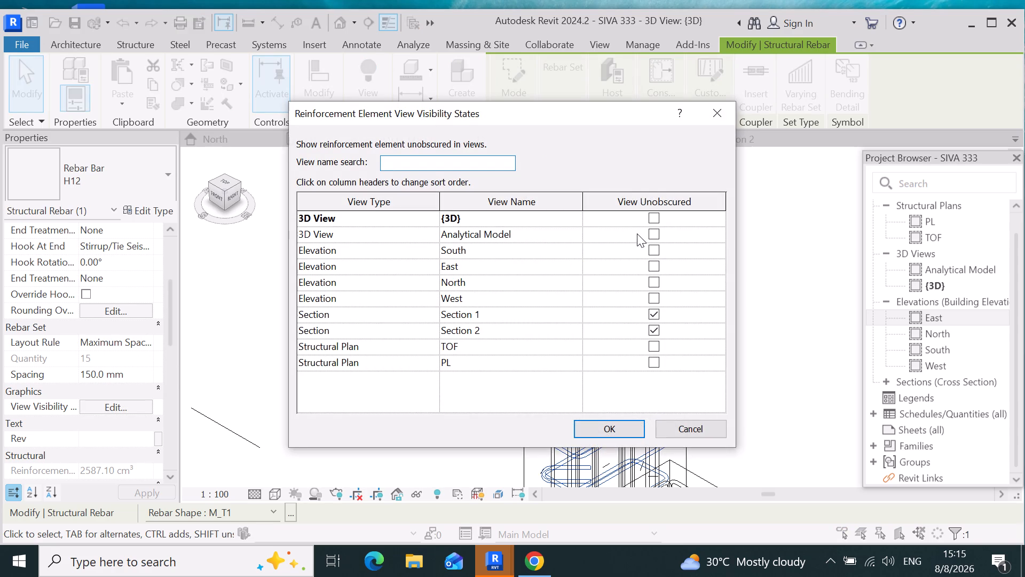
pyautogui.click(656, 216)
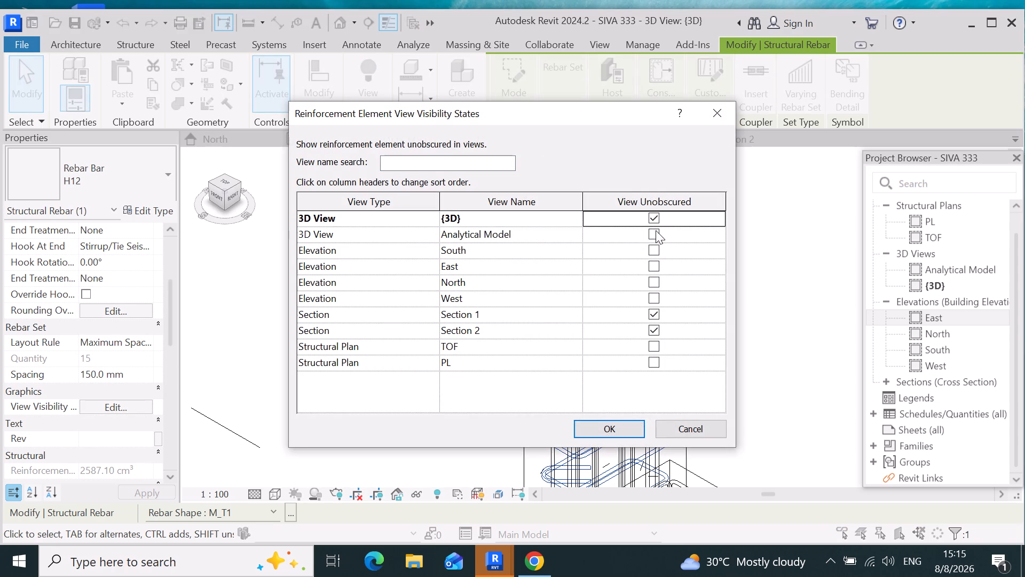
pyautogui.click(604, 431)
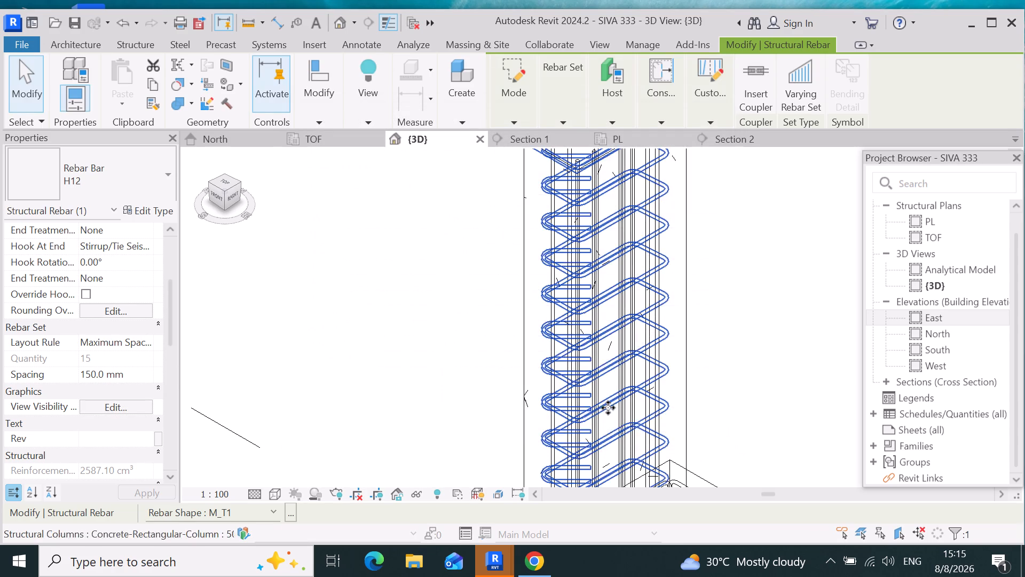
# Set the {3D} view's detail level to Fine and save the project.
pyautogui.click(257, 492)
pyautogui.click(270, 477)
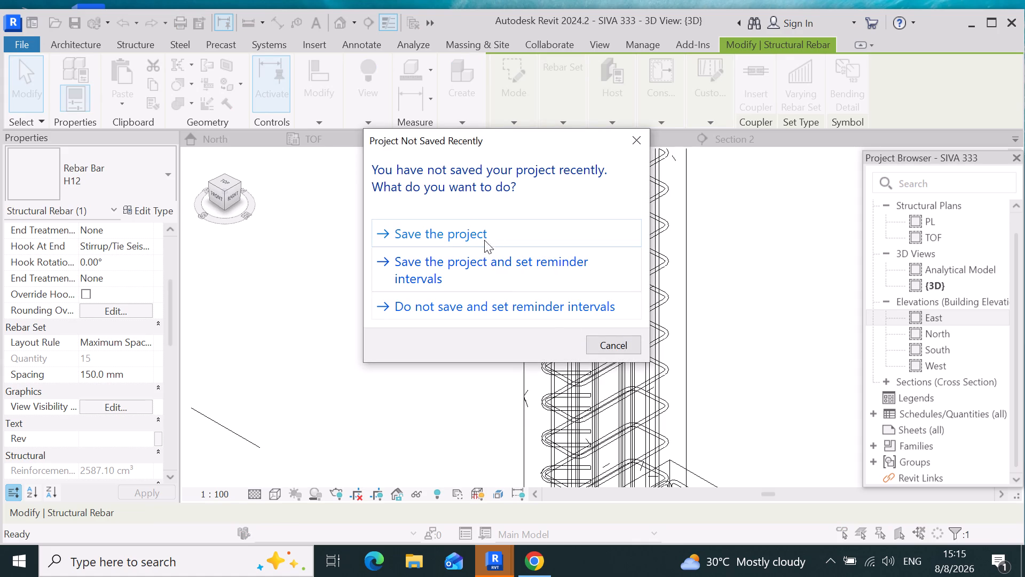
pyautogui.click(488, 233)
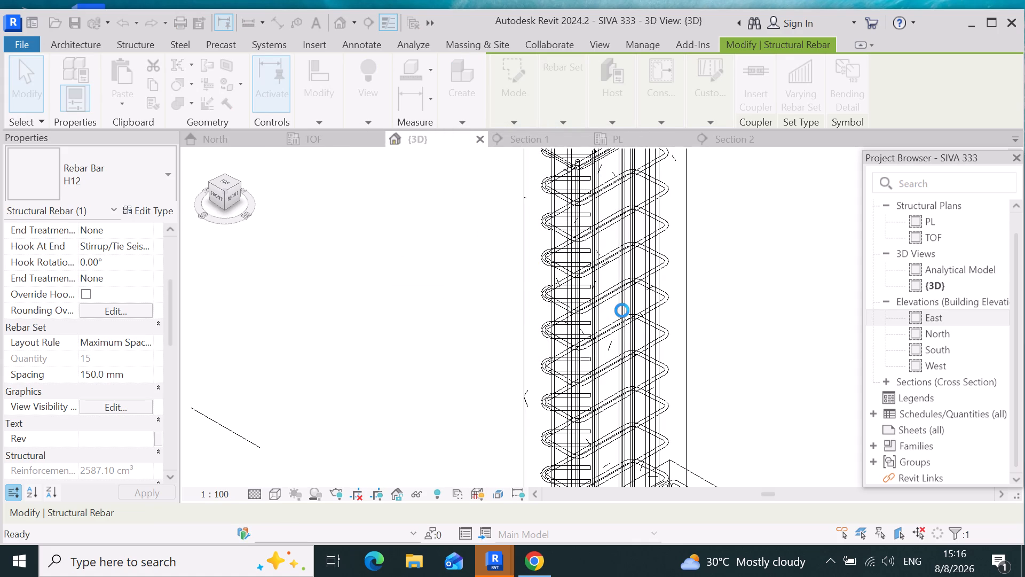
# Set the three-bar H12 set along the column's nearer long face to show unobscured in the {3D} view.
pyautogui.click(595, 285)
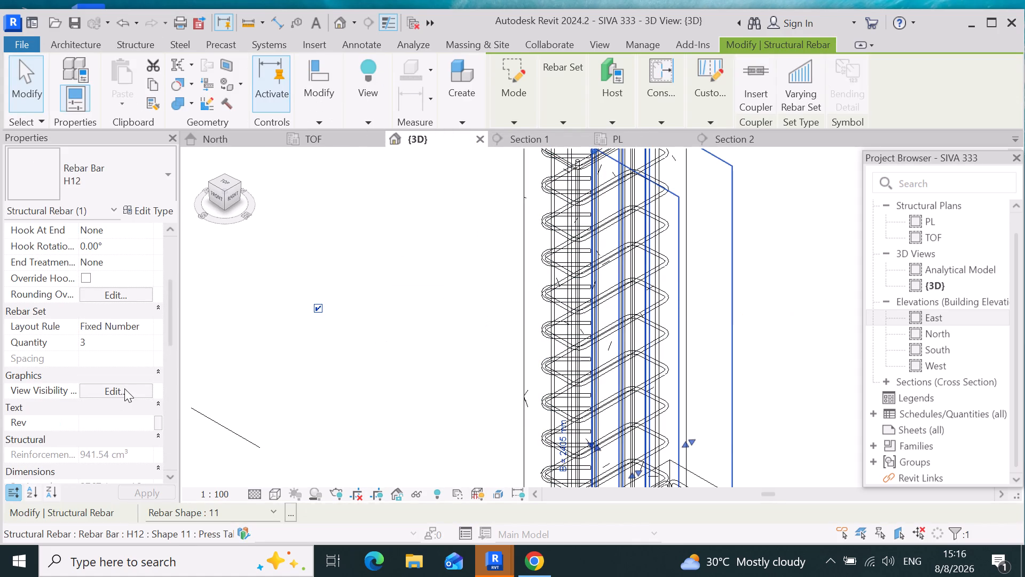
pyautogui.click(124, 388)
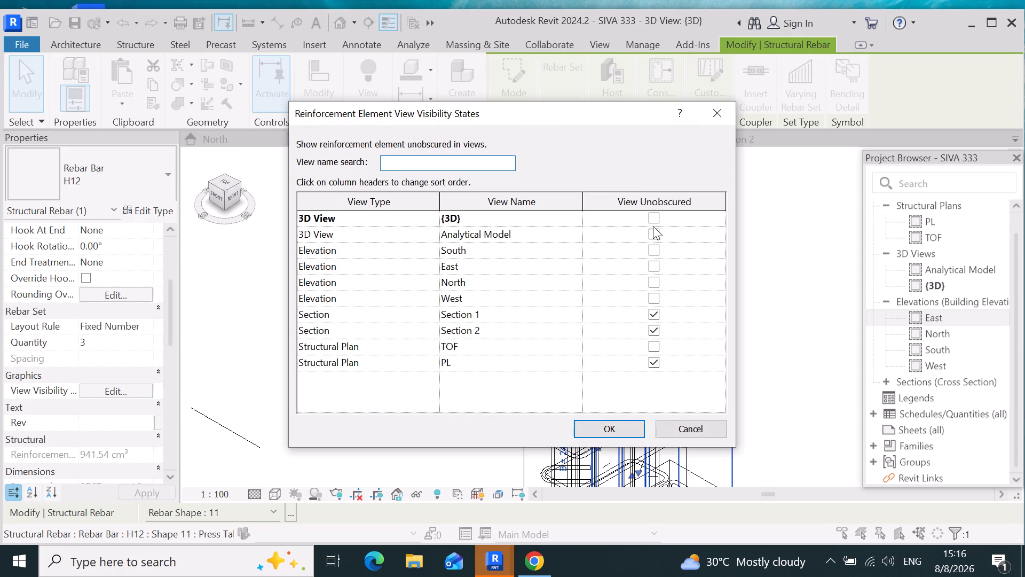
pyautogui.click(655, 216)
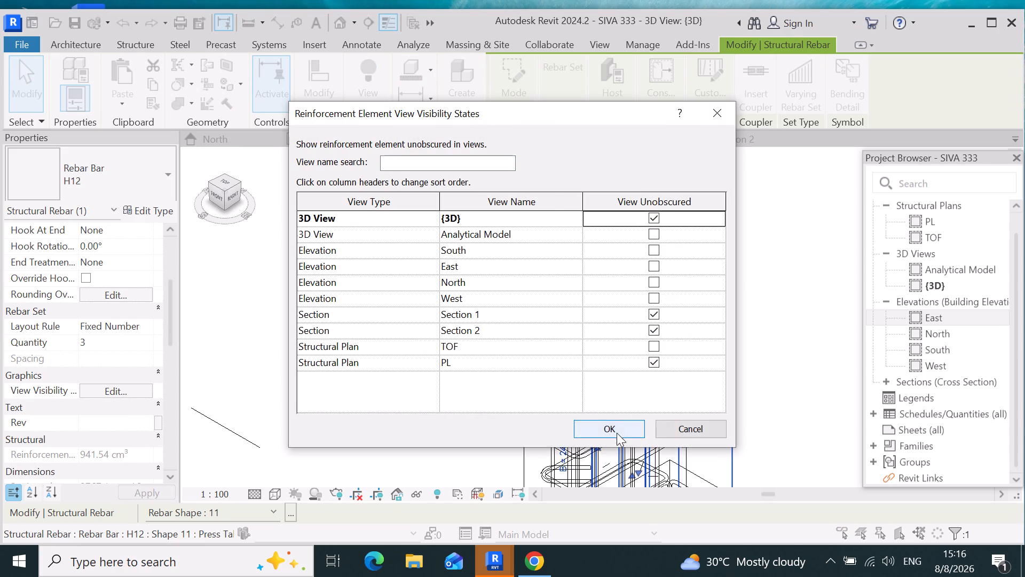
pyautogui.click(617, 432)
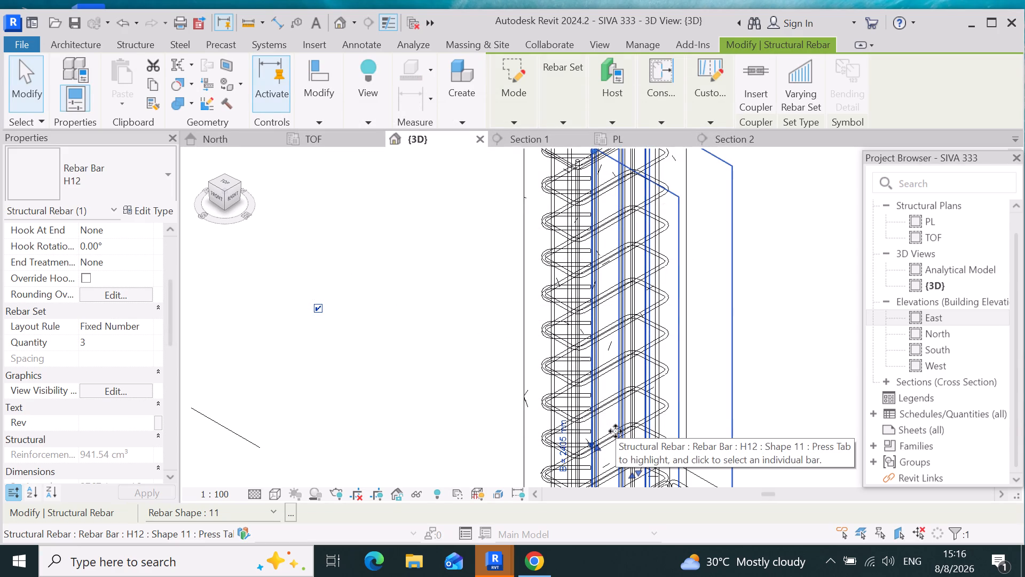
# Set the {3D} view's detail level to Fine and its visual style to Realistic.
pyautogui.click(256, 495)
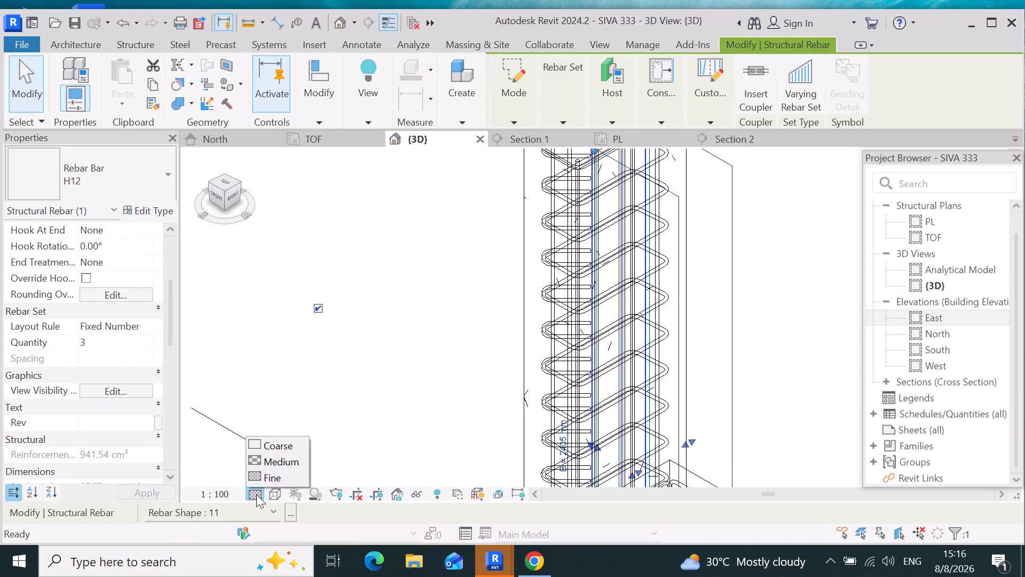
pyautogui.click(254, 472)
pyautogui.click(272, 491)
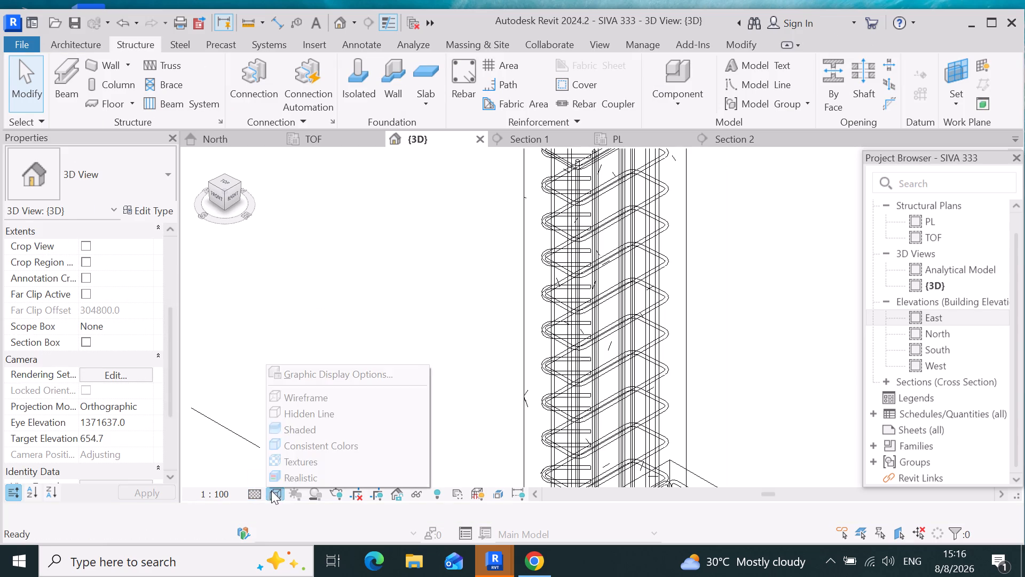
pyautogui.click(280, 473)
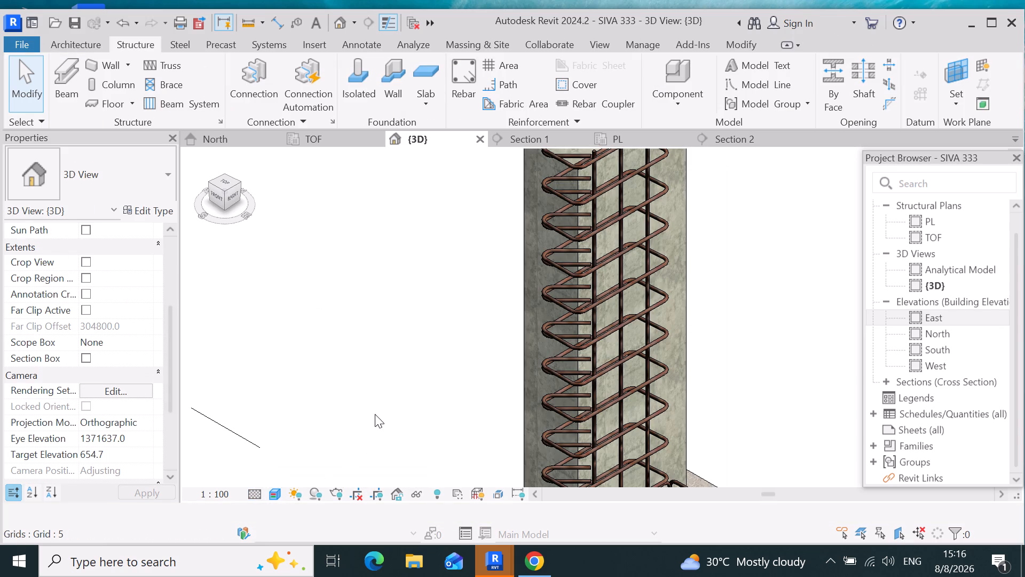
# Examine the reinforced column on grid 7 from base to top, together with its footing and the neighbouring columns.
pyautogui.scroll(-4, 426, 293)
pyautogui.scroll(-3, 598, 271)
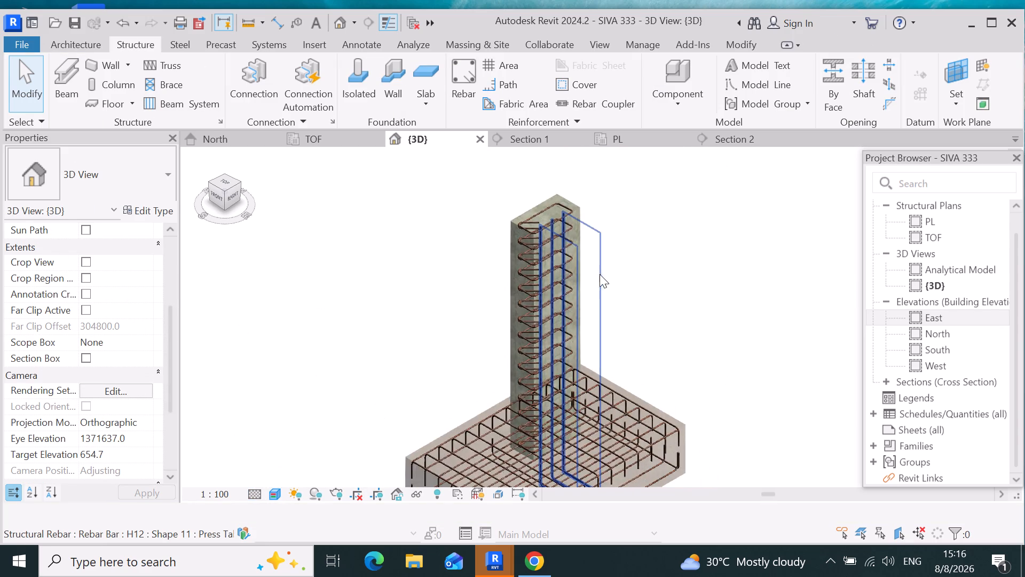
pyautogui.scroll(4, 575, 411)
pyautogui.scroll(3, 419, 470)
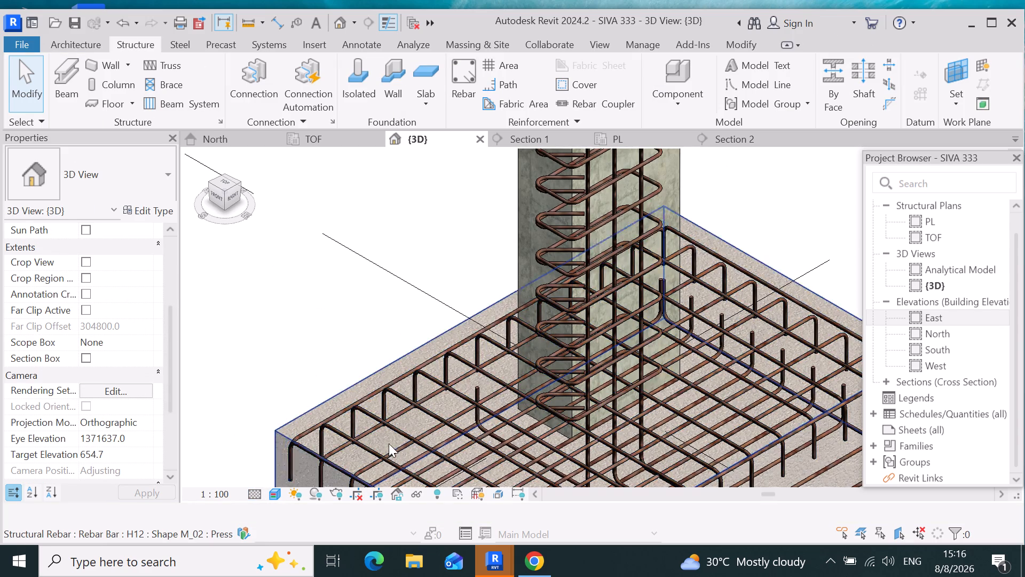
pyautogui.scroll(-3, 431, 381)
pyautogui.scroll(-4, 494, 360)
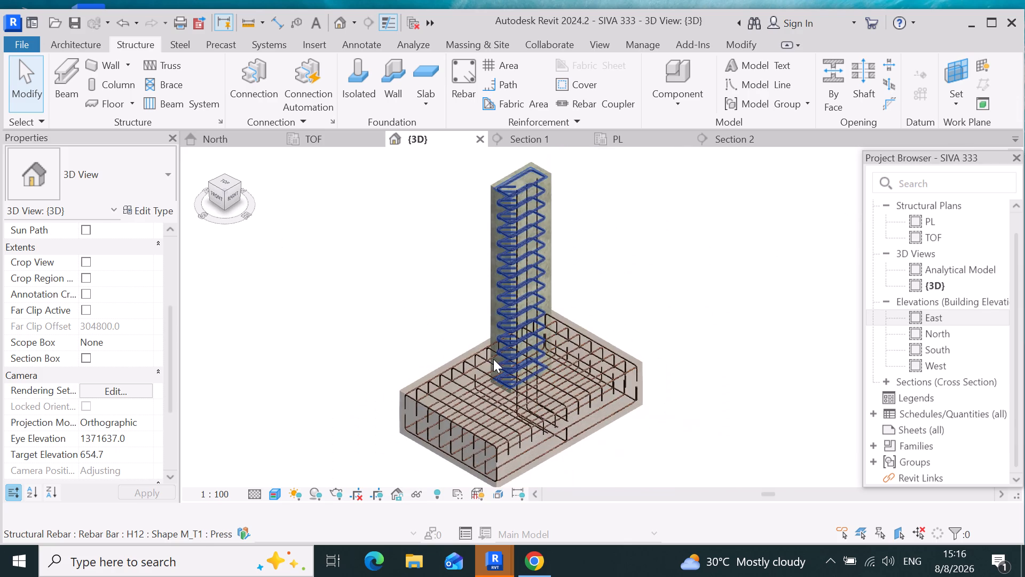
pyautogui.scroll(3, 550, 247)
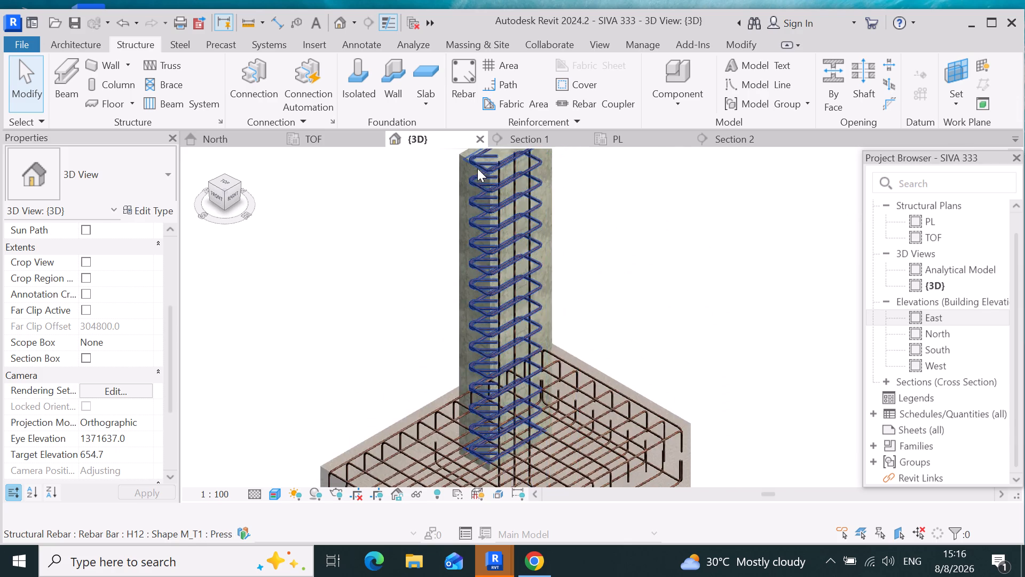
pyautogui.scroll(4, 478, 168)
pyautogui.scroll(-5, 509, 315)
pyautogui.scroll(6, 529, 225)
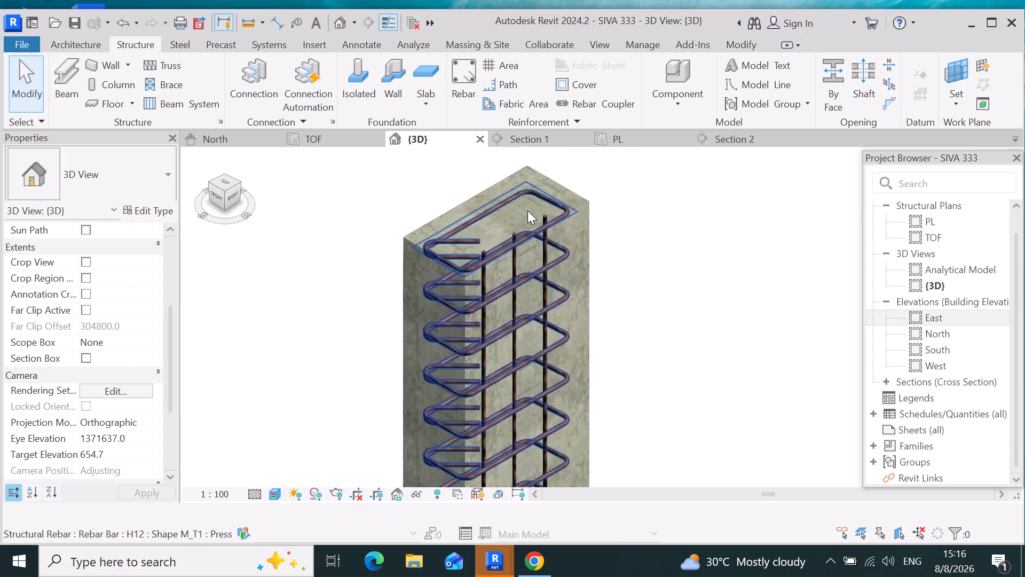
pyautogui.scroll(4, 527, 210)
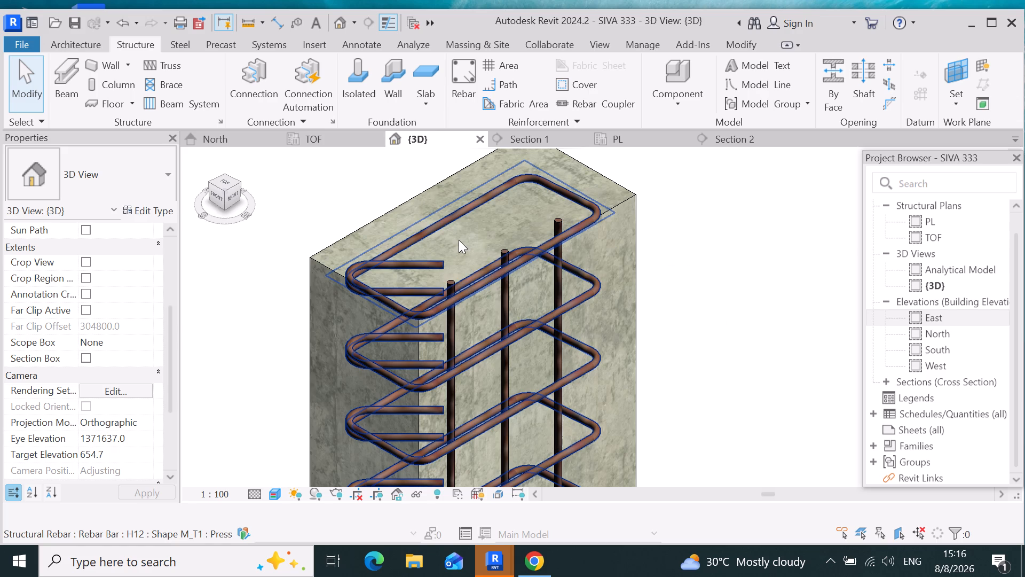
pyautogui.scroll(-8, 458, 230)
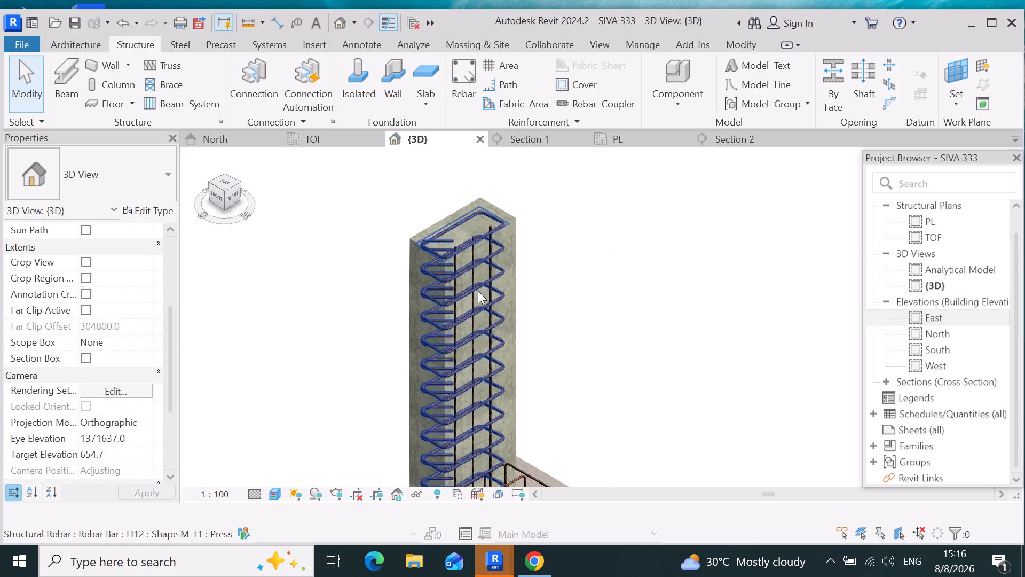
pyautogui.scroll(-6, 478, 246)
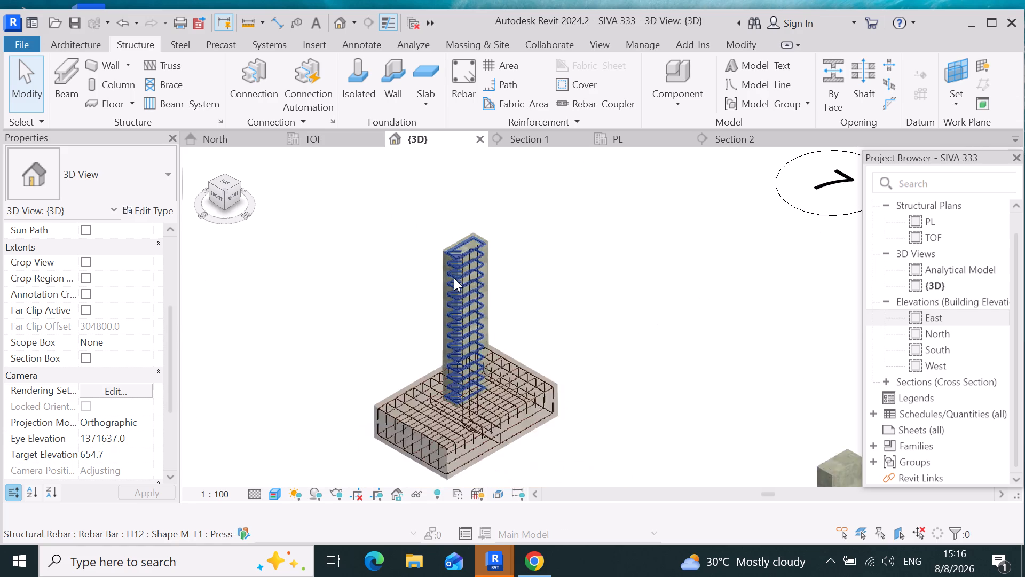
pyautogui.scroll(-2, 454, 278)
pyautogui.scroll(-4, 429, 347)
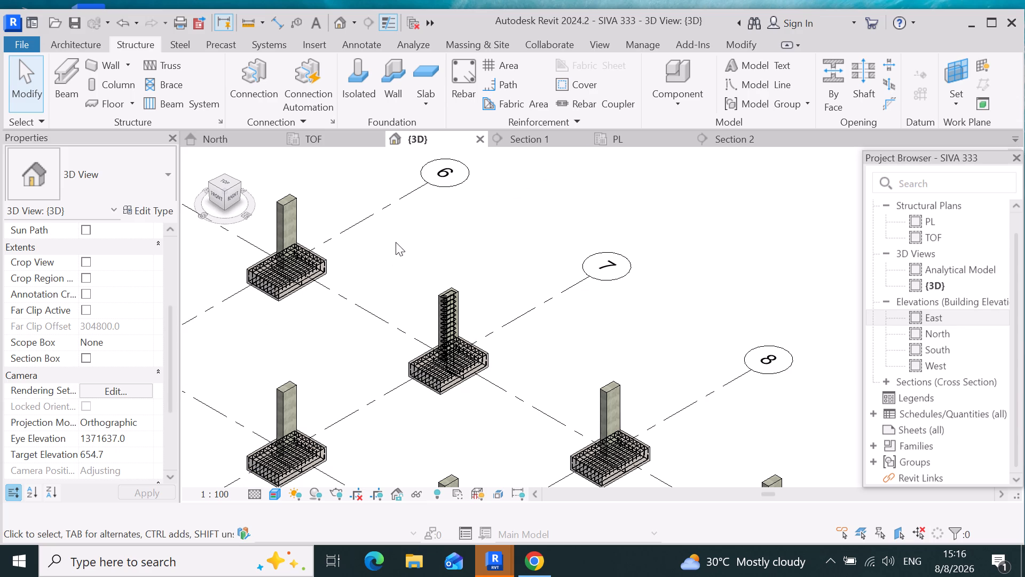
# Propagate the rebar by host from the grid 7 500X250 column, targeting the two grid 6 columns nearest the bubble and the next two on grid 7.
pyautogui.scroll(3, 436, 342)
pyautogui.scroll(3, 456, 284)
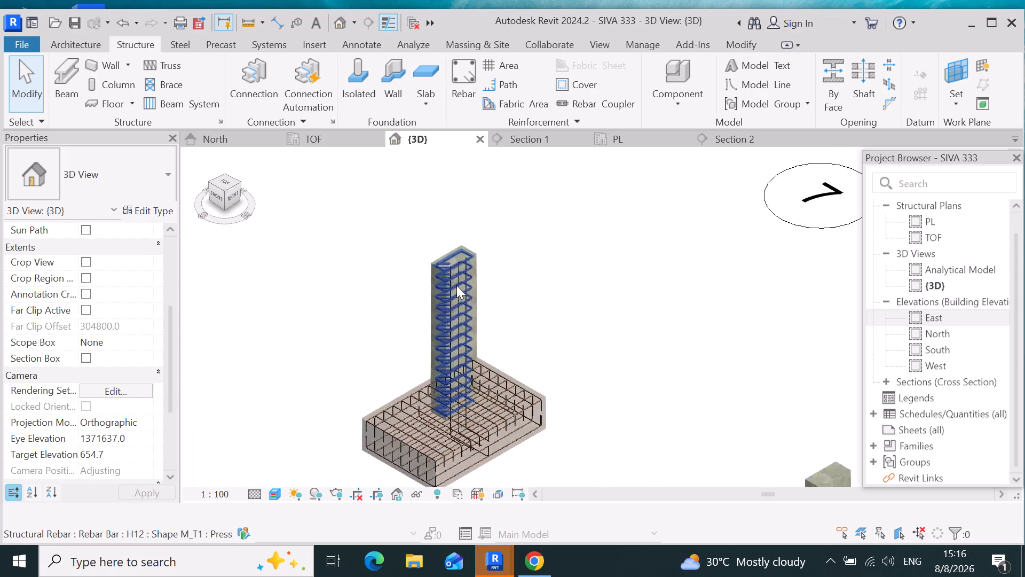
pyautogui.scroll(8, 456, 285)
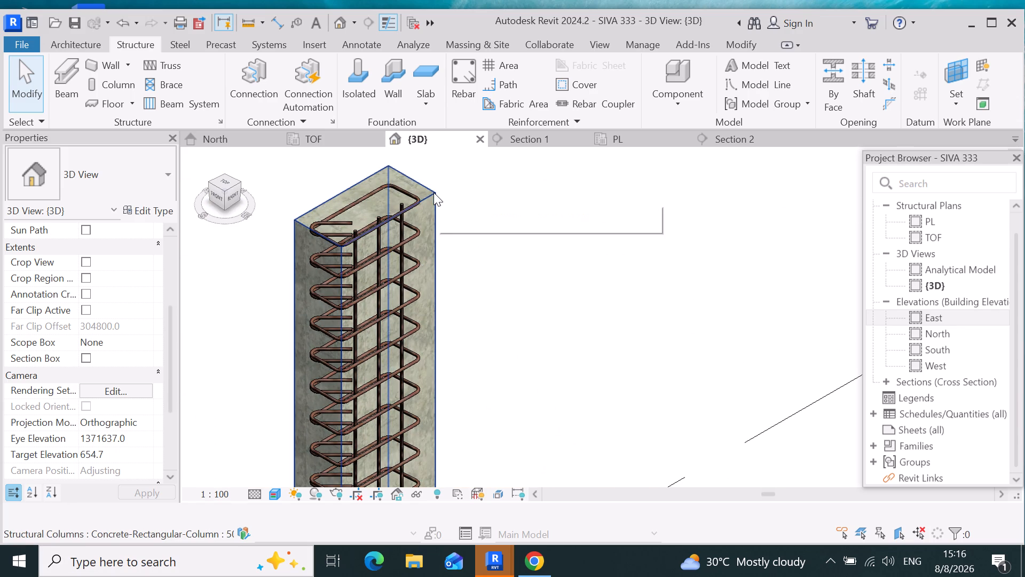
pyautogui.click(433, 192)
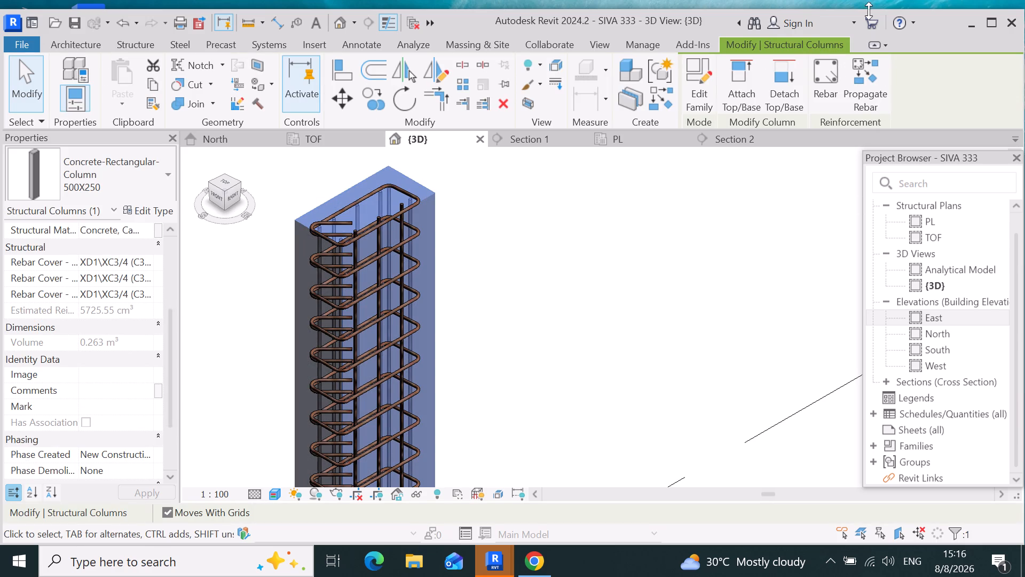
pyautogui.click(858, 63)
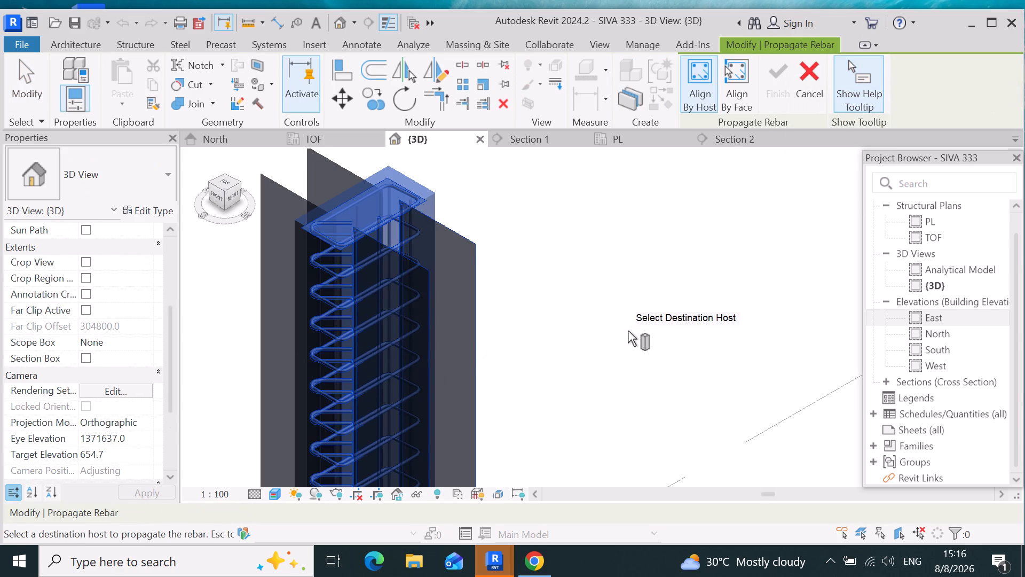
pyautogui.scroll(-14, 628, 331)
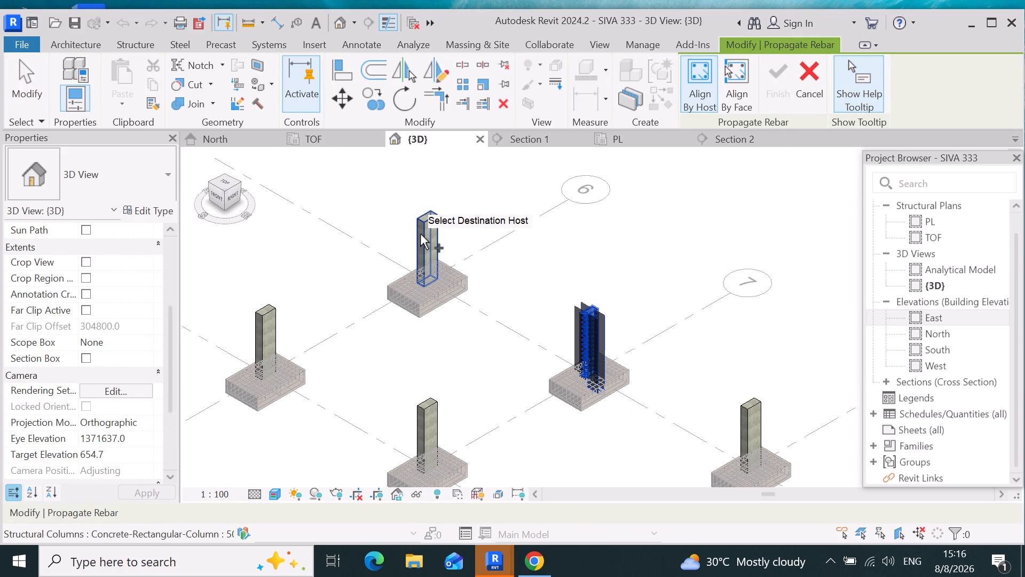
pyautogui.click(420, 234)
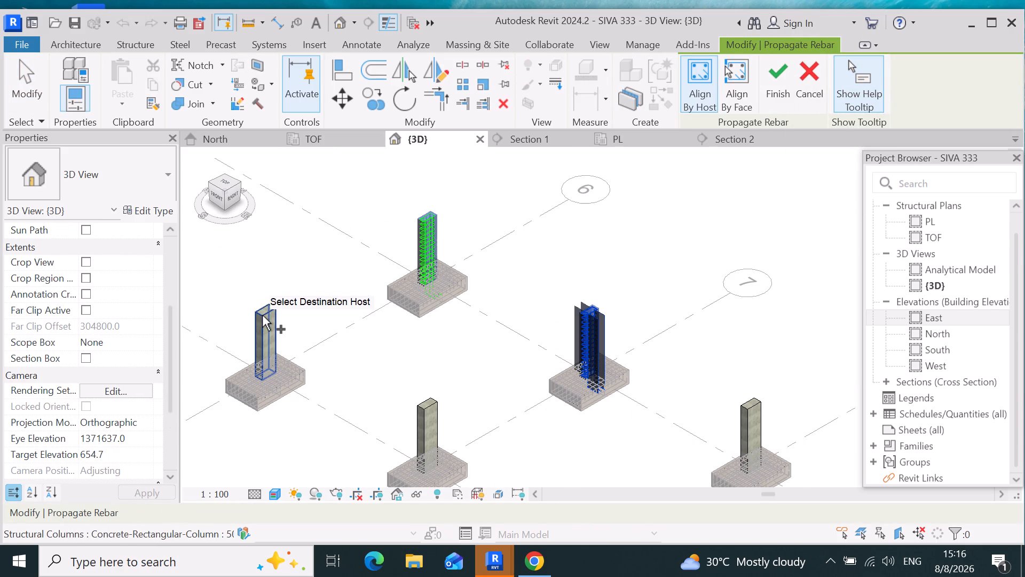
pyautogui.click(262, 315)
pyautogui.scroll(-6, 338, 245)
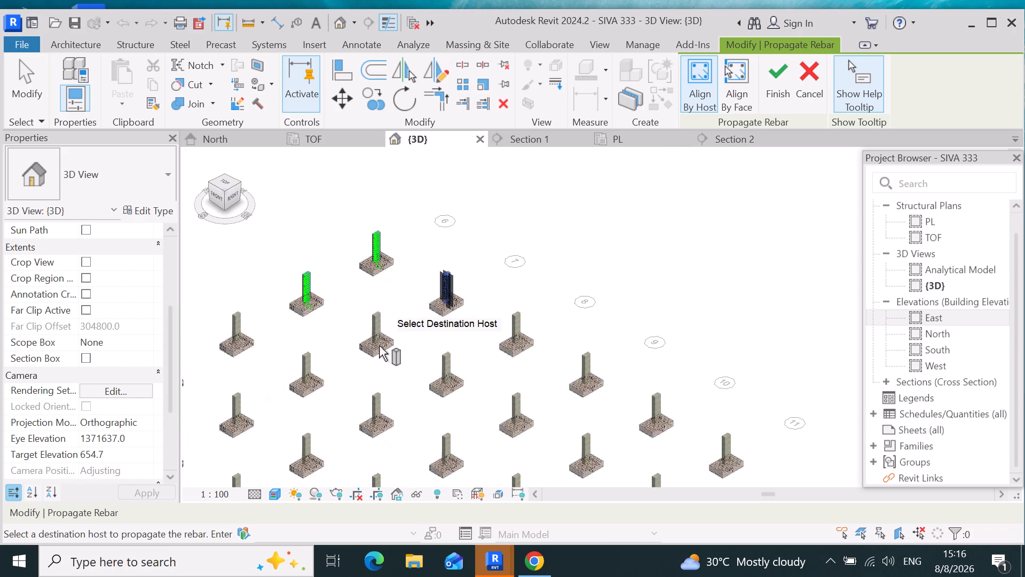
pyautogui.click(370, 318)
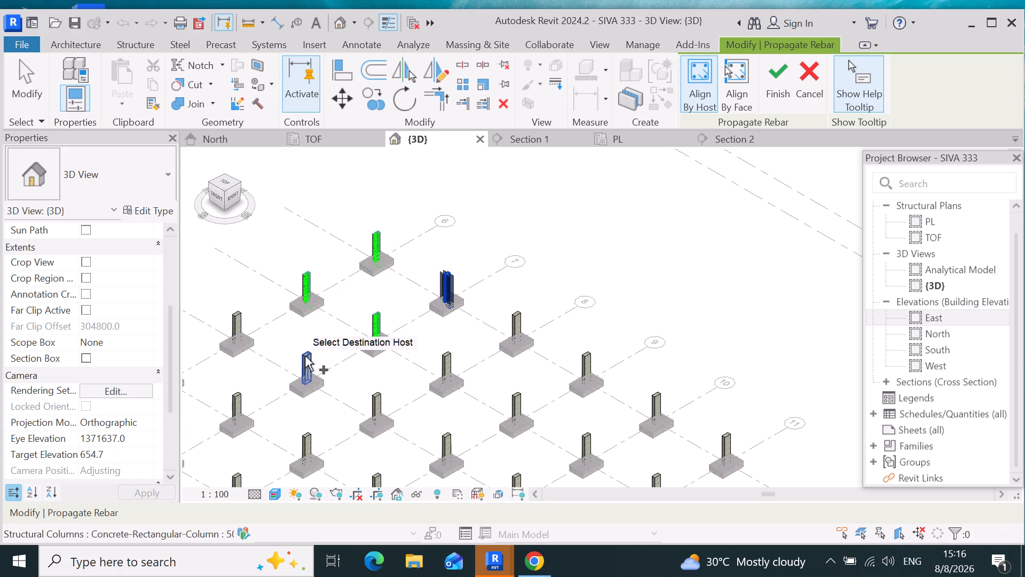
pyautogui.click(305, 356)
# Add the remaining three columns on grid 6 and two columns on grid 7 as destination hosts for the propagated rebar.
pyautogui.scroll(-4, 502, 350)
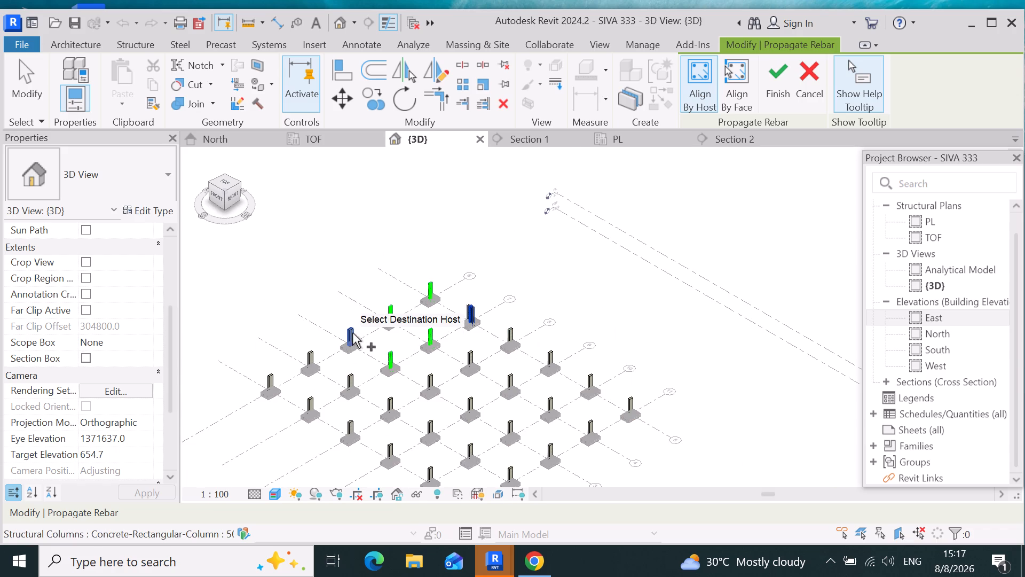
pyautogui.click(352, 332)
pyautogui.click(312, 351)
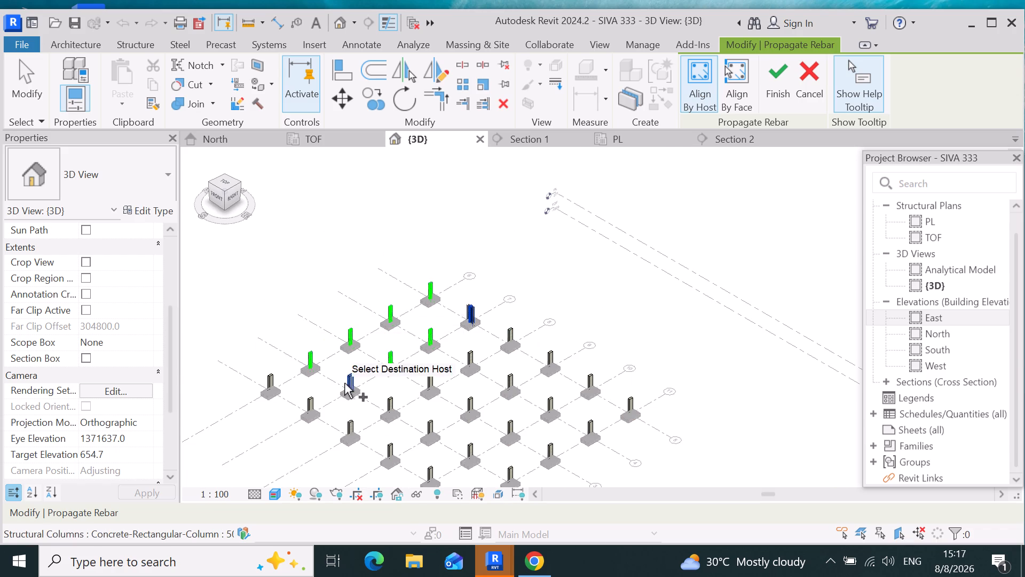
pyautogui.click(348, 382)
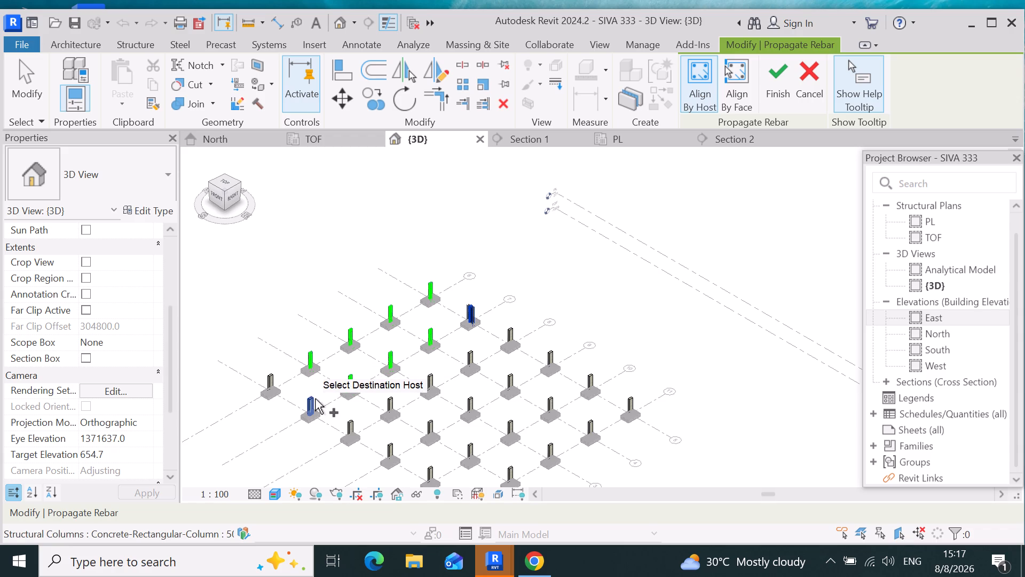
pyautogui.click(315, 399)
pyautogui.click(268, 379)
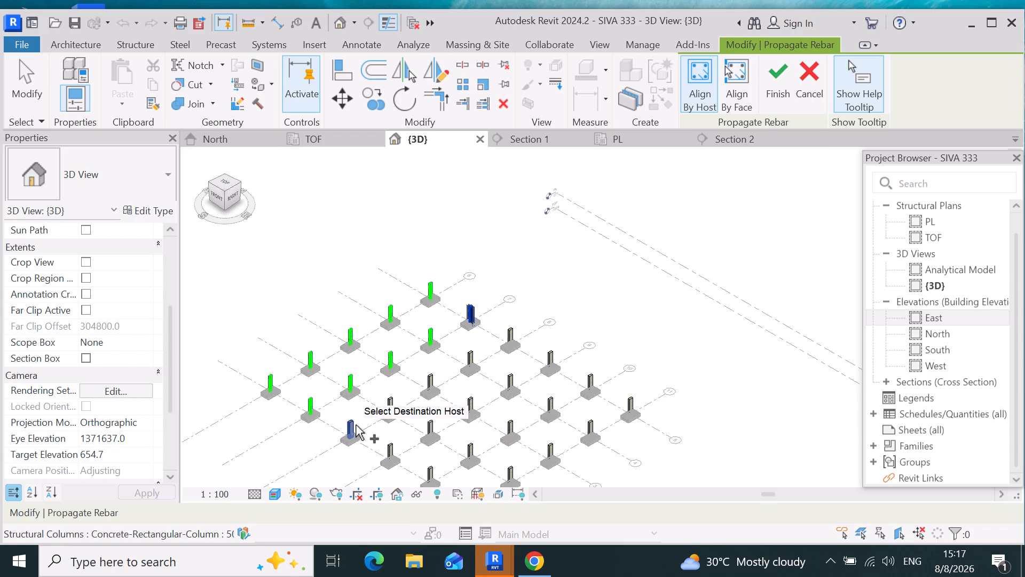
# Add all five columns along grid 8 as destination hosts for the propagated rebar.
pyautogui.click(349, 424)
pyautogui.click(387, 403)
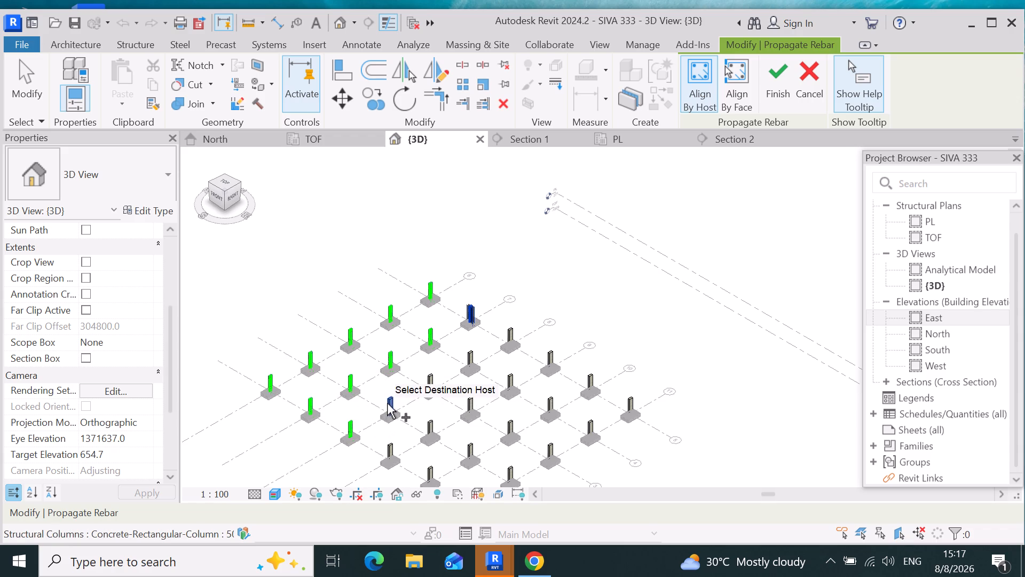
pyautogui.click(428, 376)
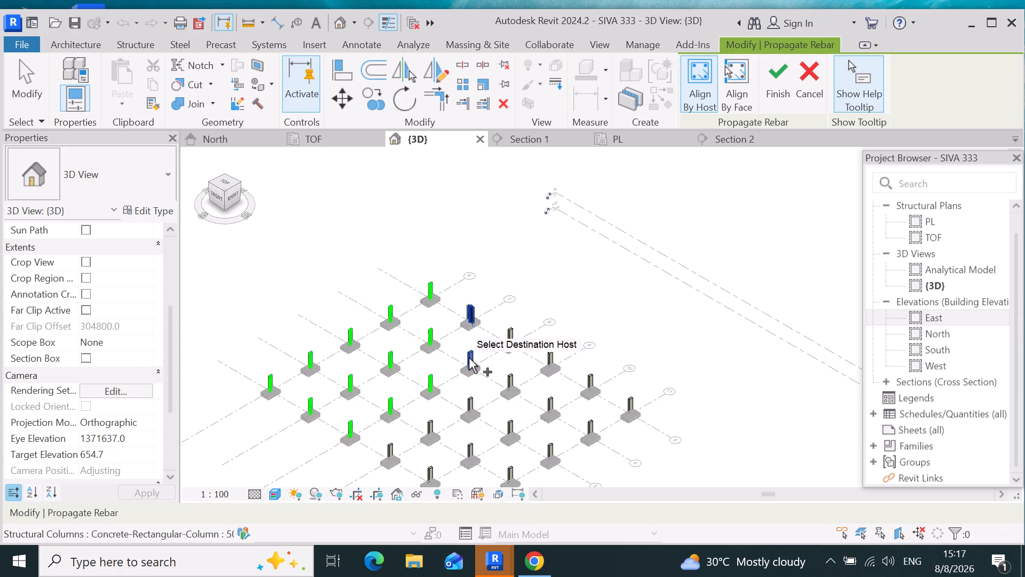
pyautogui.click(469, 358)
pyautogui.click(514, 331)
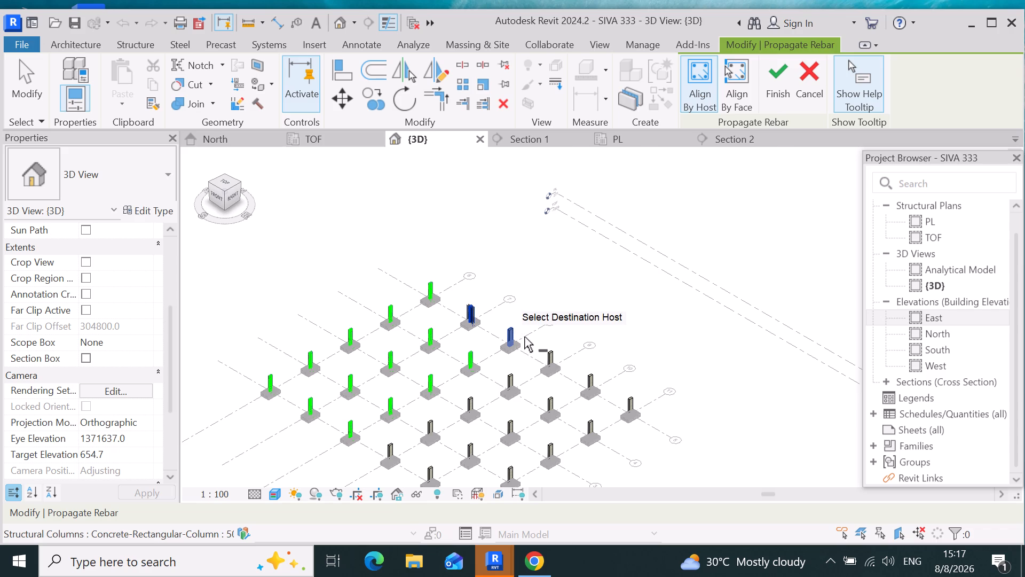
# Add all five columns on grid 9 and the columns nearest the bubbles on grids 10 and 11 as destination hosts.
pyautogui.click(553, 353)
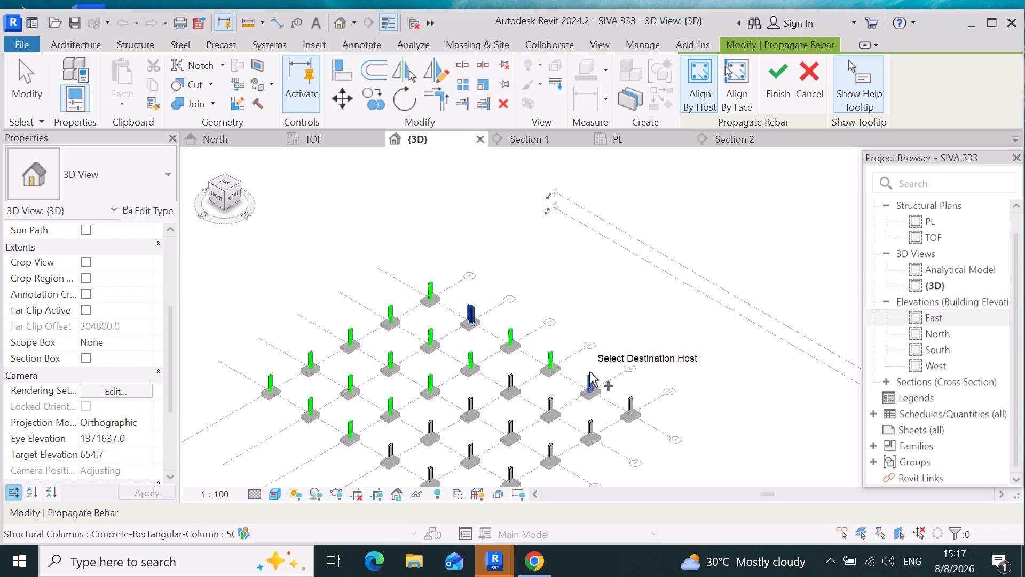
pyautogui.click(589, 372)
pyautogui.click(625, 400)
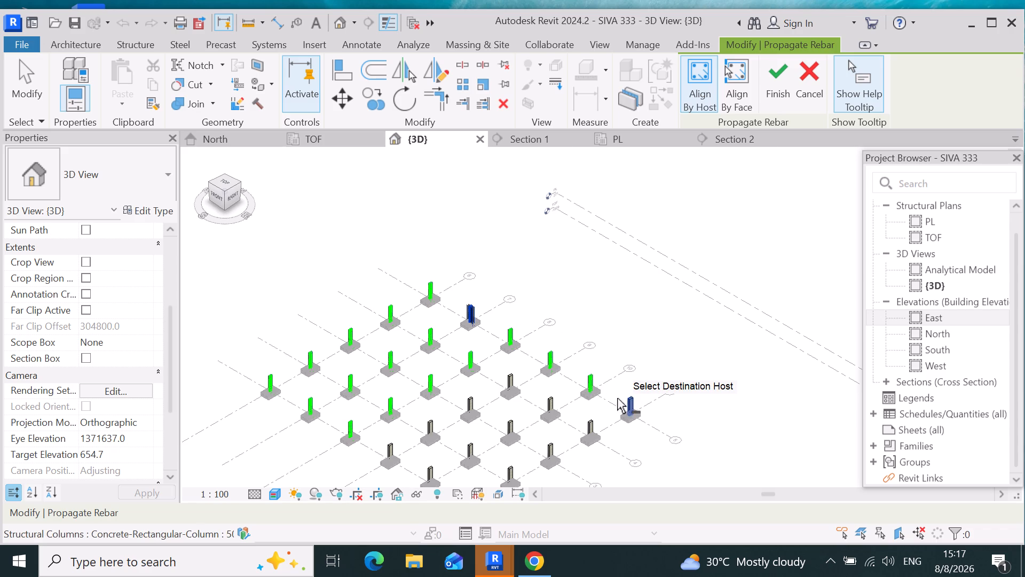
pyautogui.click(505, 381)
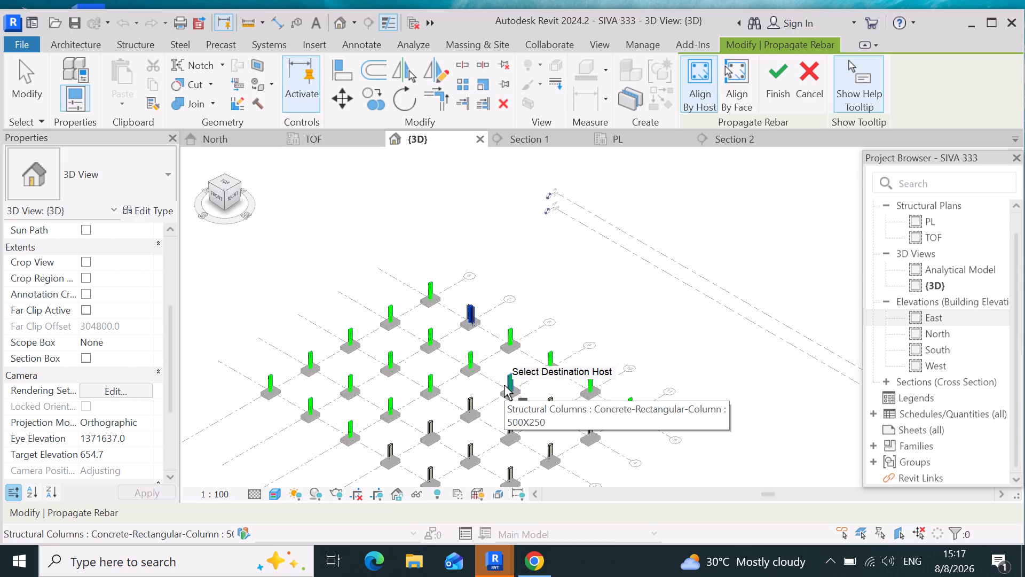
pyautogui.click(470, 402)
pyautogui.click(431, 424)
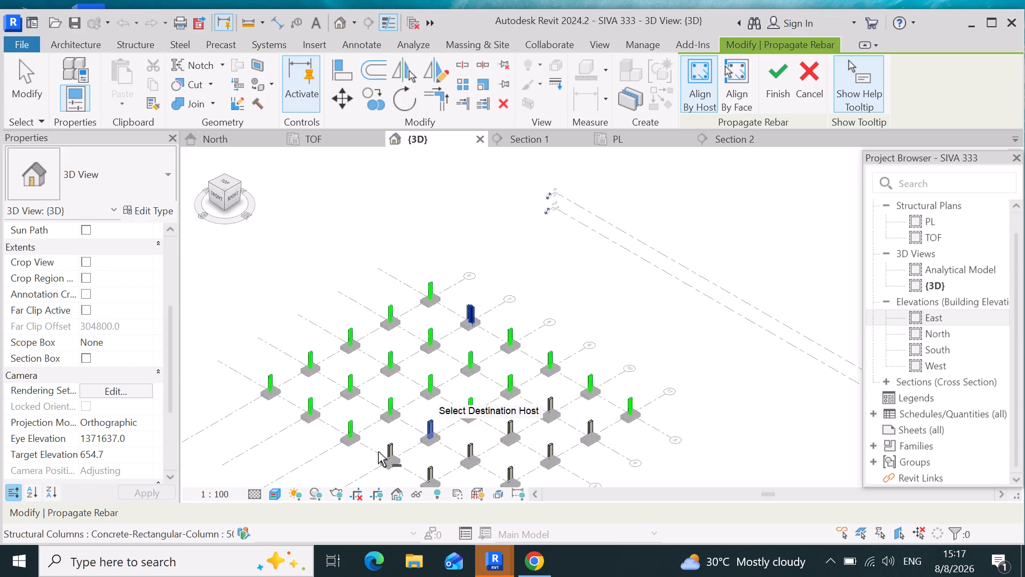
pyautogui.click(386, 446)
# Add the remaining four columns on grid 10 and four on grid 11 as destination hosts and finish the rebar propagation.
pyautogui.scroll(-3, 451, 342)
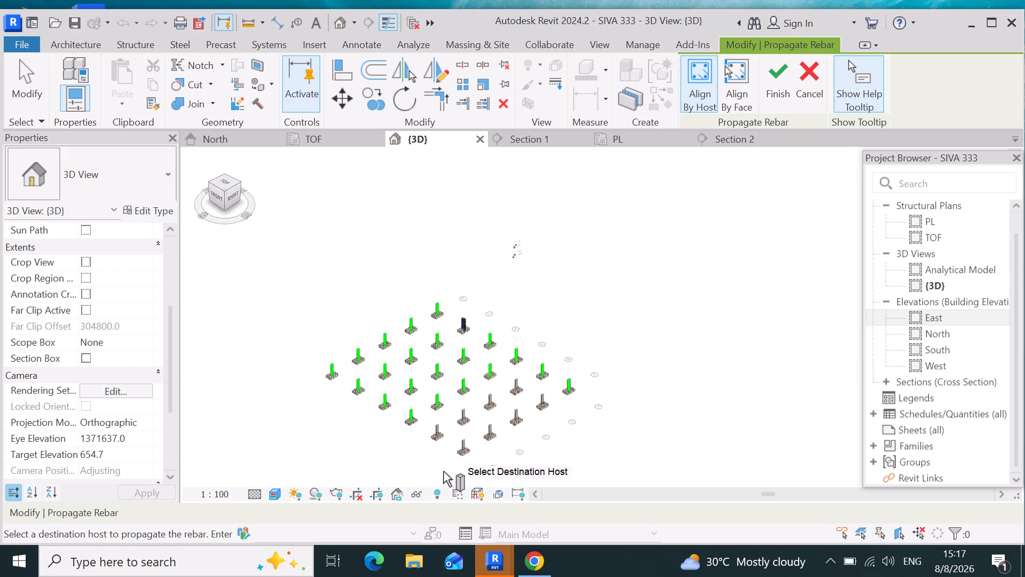
pyautogui.click(462, 443)
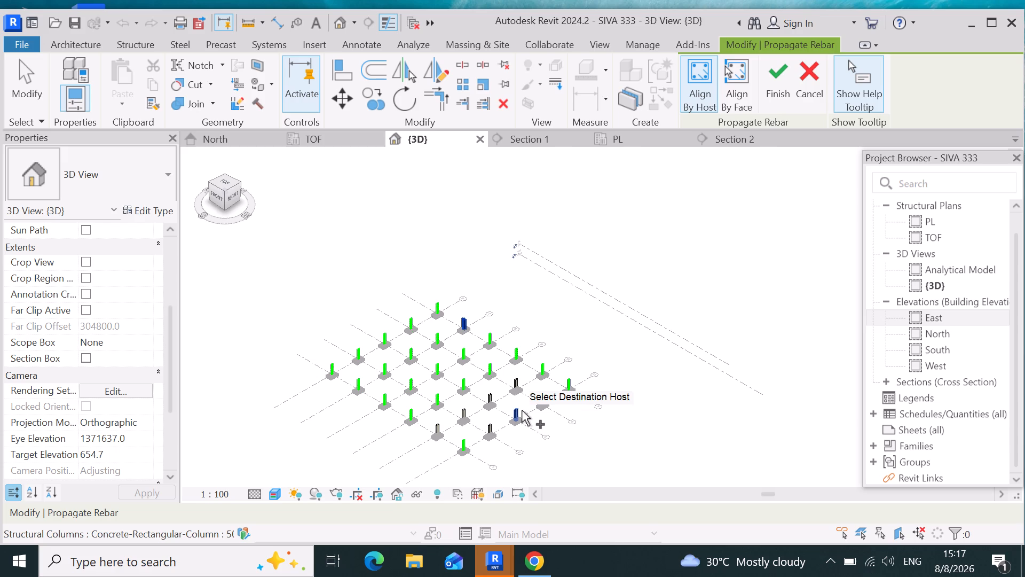
pyautogui.click(515, 411)
pyautogui.click(492, 429)
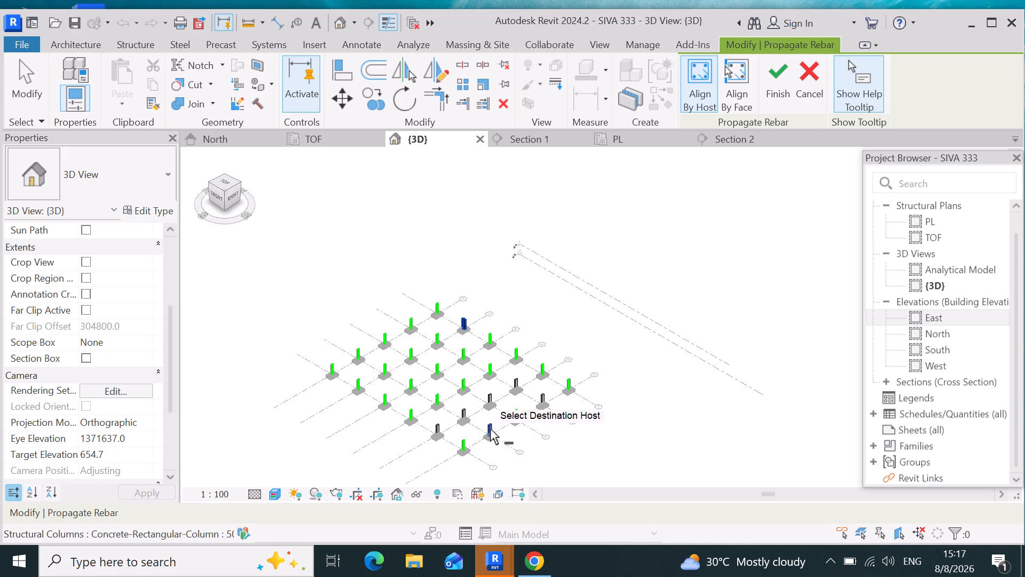
pyautogui.click(463, 416)
pyautogui.click(489, 396)
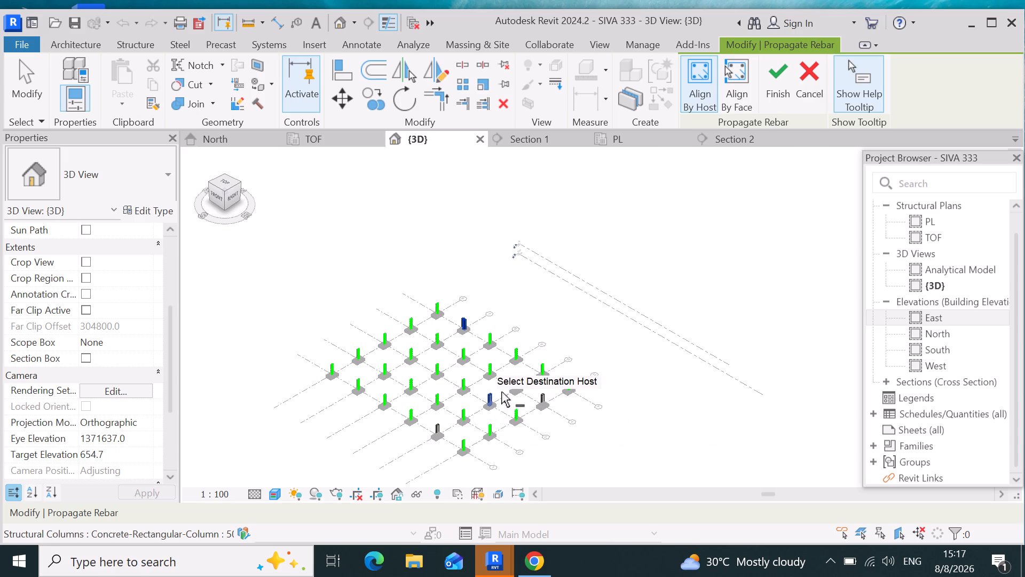
pyautogui.click(519, 378)
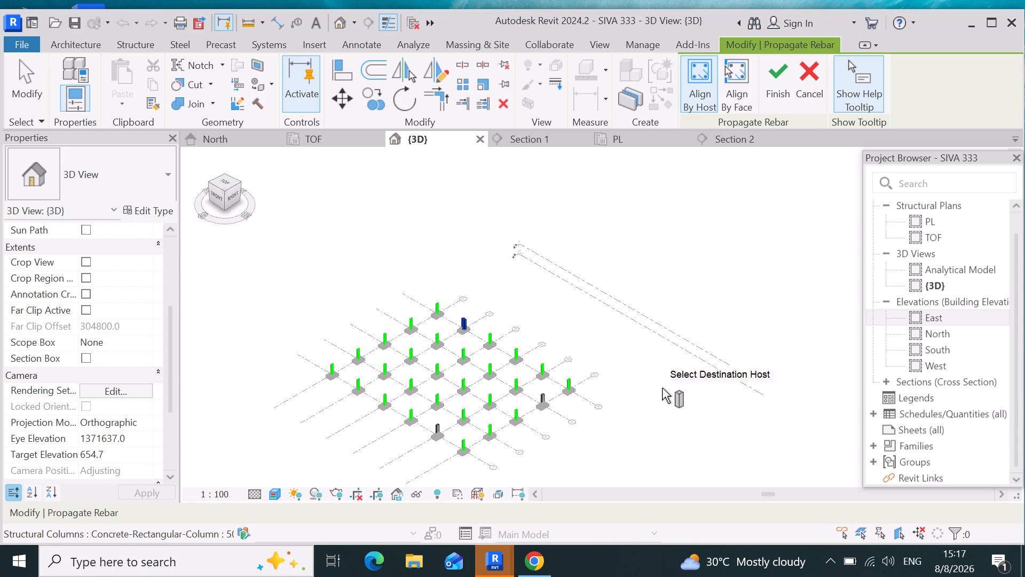
pyautogui.scroll(6, 444, 430)
pyautogui.click(429, 421)
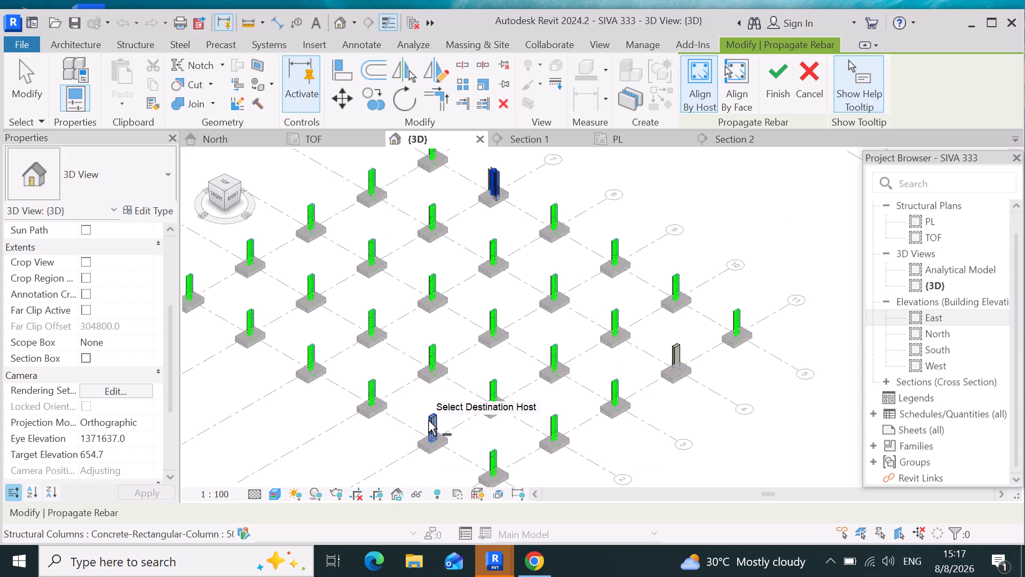
pyautogui.click(676, 354)
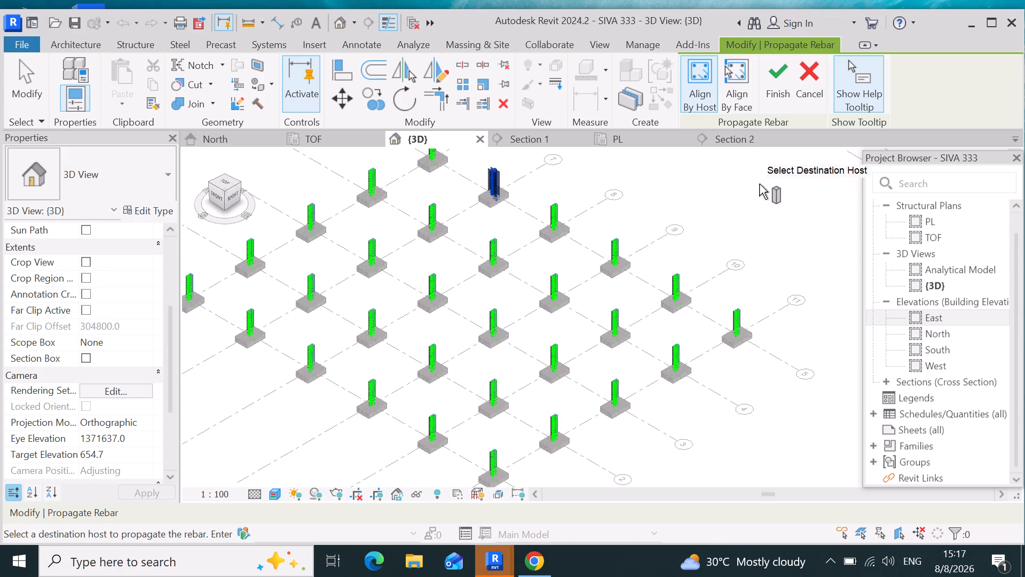
pyautogui.click(774, 72)
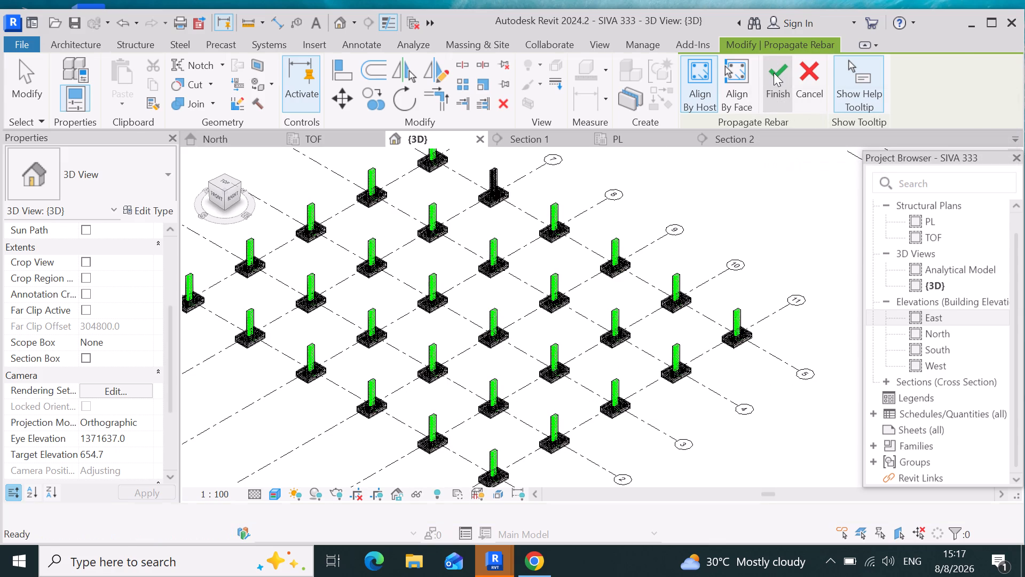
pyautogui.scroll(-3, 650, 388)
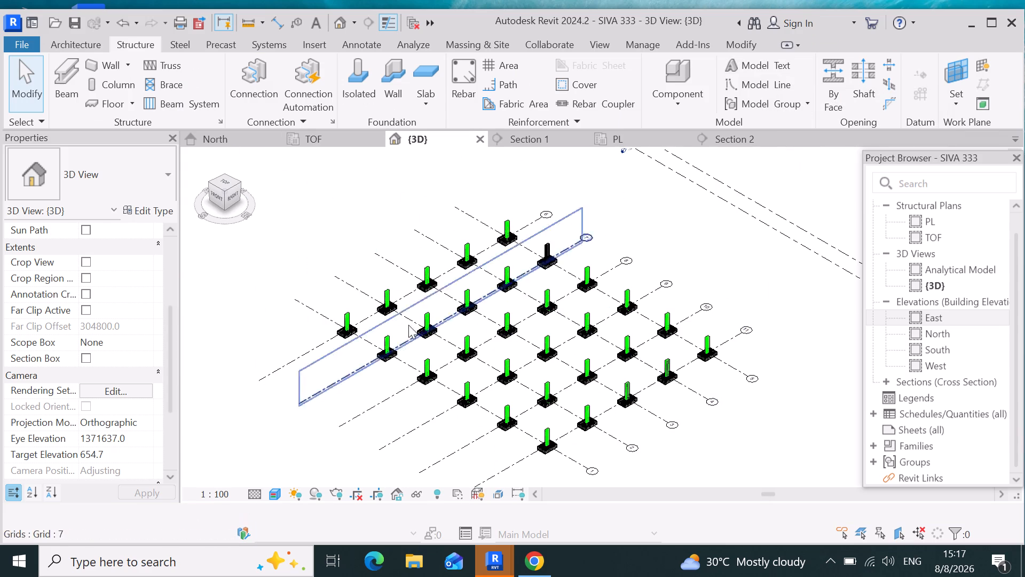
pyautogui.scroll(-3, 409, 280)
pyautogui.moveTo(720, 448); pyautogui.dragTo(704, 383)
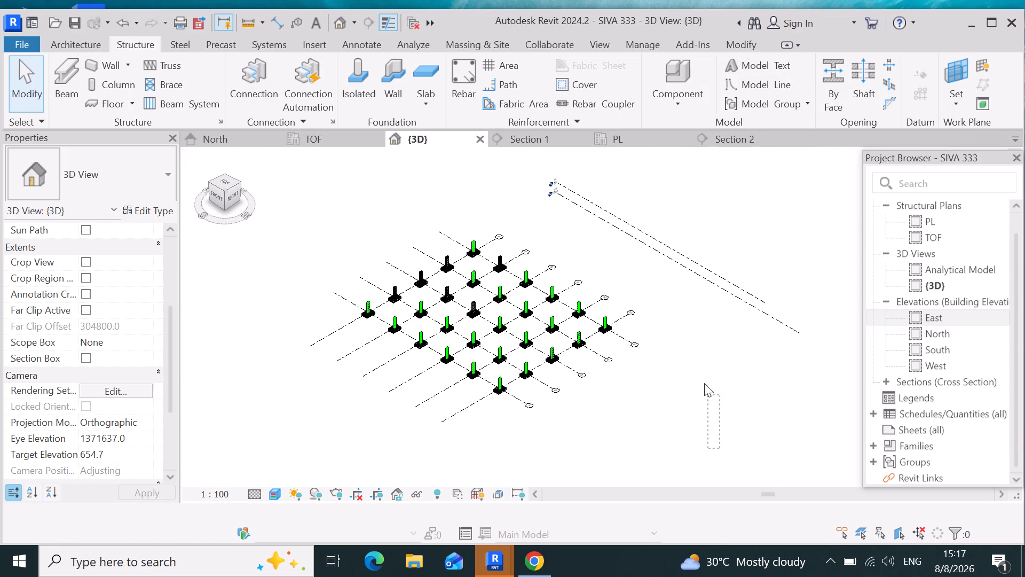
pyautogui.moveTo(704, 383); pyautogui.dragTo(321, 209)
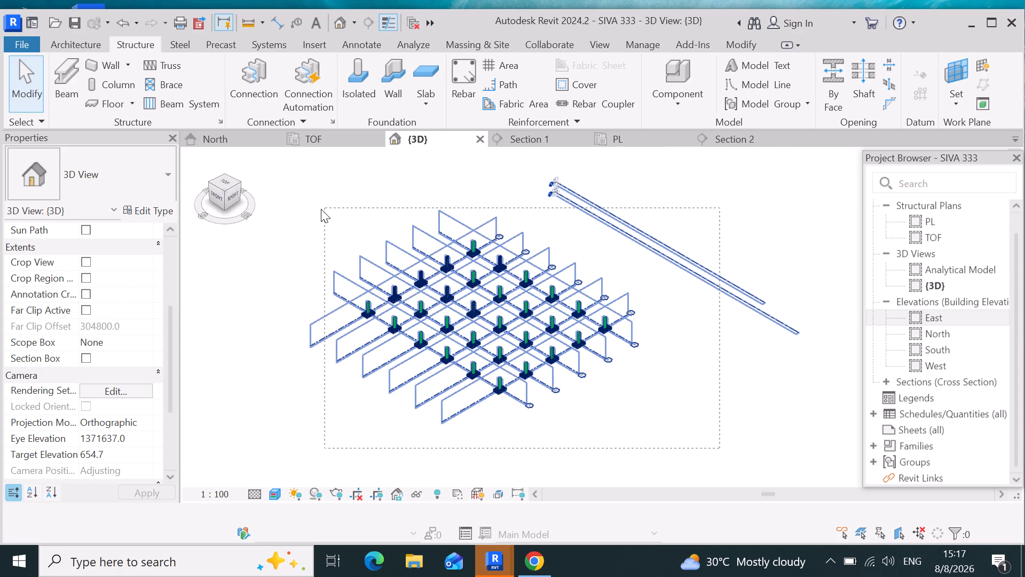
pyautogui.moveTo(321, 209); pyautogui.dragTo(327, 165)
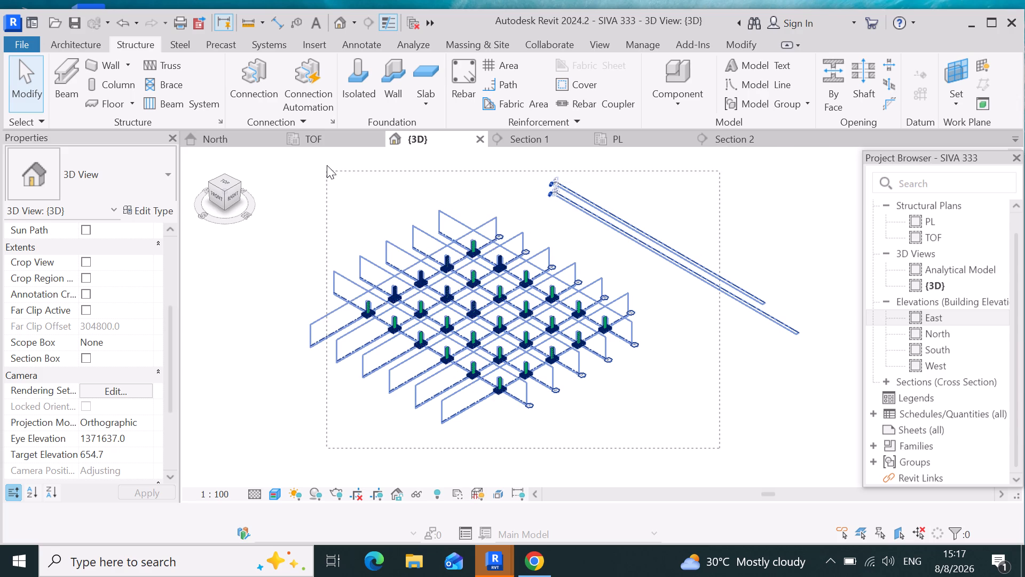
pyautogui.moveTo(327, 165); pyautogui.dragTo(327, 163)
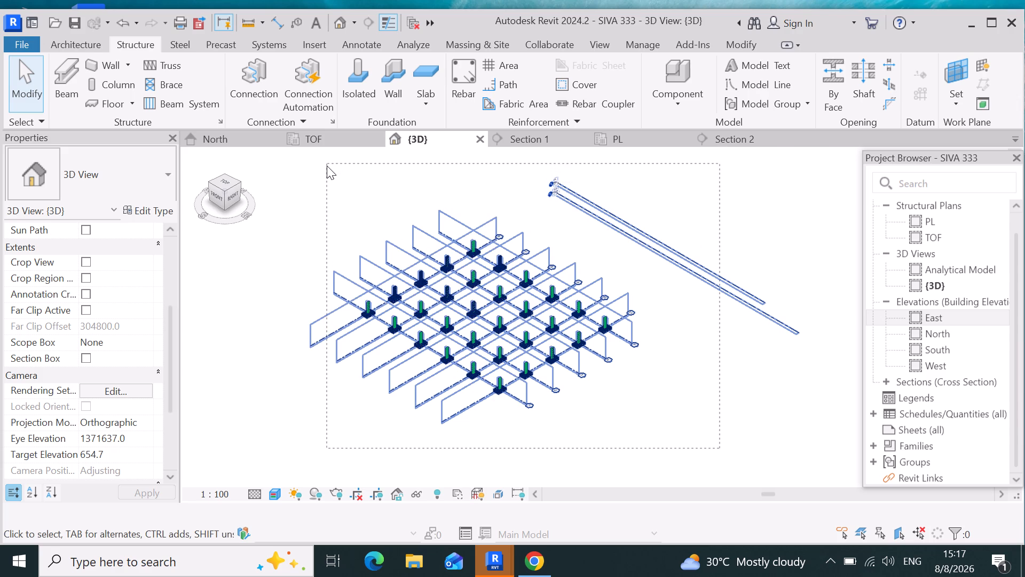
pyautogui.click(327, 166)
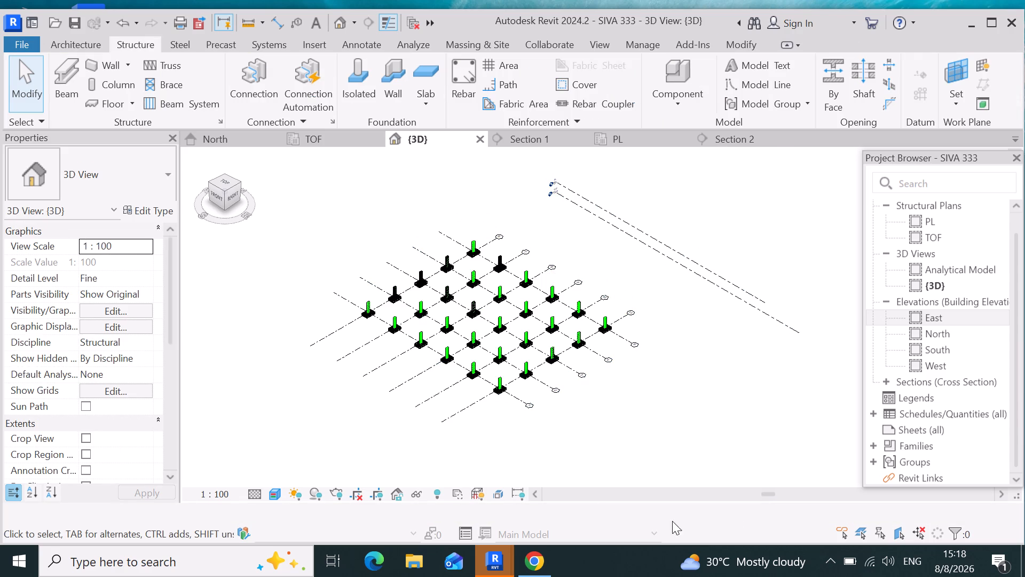
# Select the whole model, filter it to Structural Rebar only, and set the rebar to show unobscured in the {3D} view.
pyautogui.moveTo(759, 435); pyautogui.dragTo(264, 211)
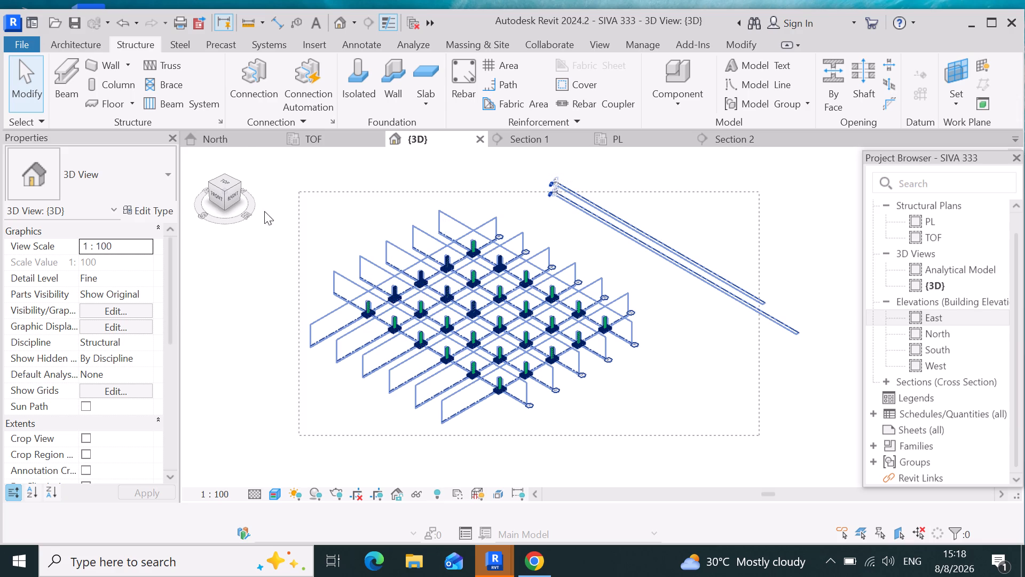
pyautogui.moveTo(264, 211); pyautogui.dragTo(261, 181)
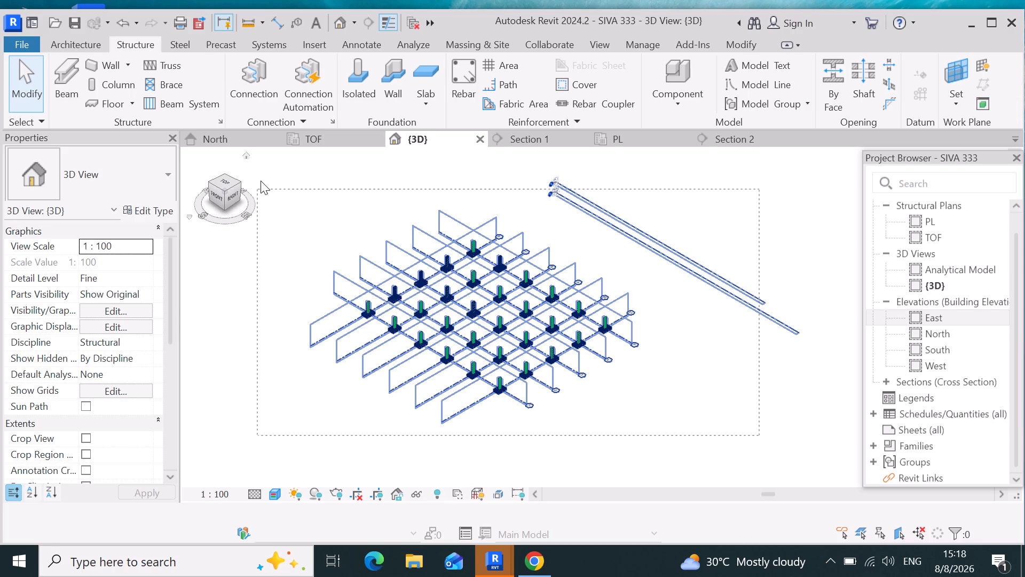
pyautogui.moveTo(261, 181); pyautogui.dragTo(274, 190)
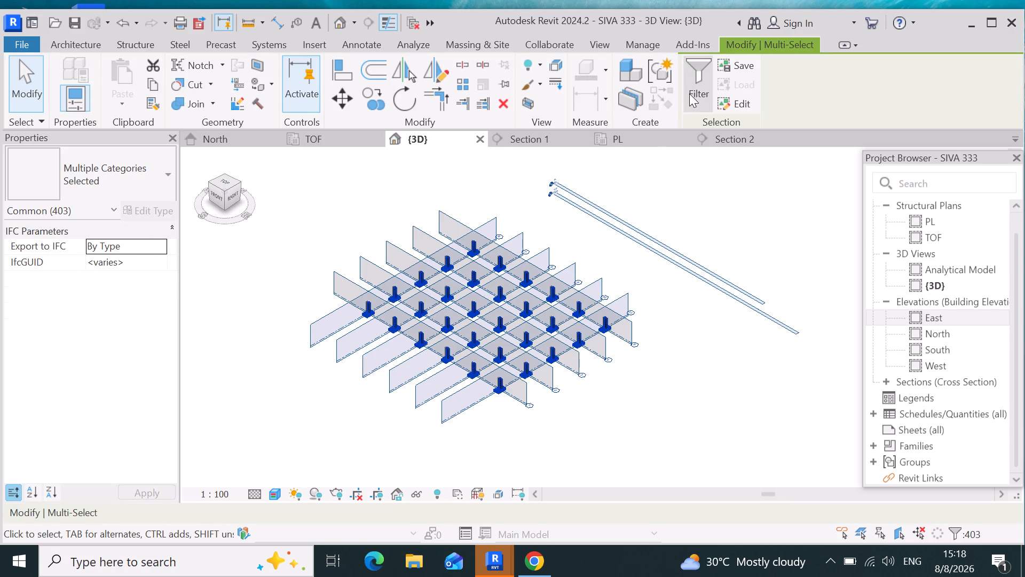
pyautogui.click(693, 73)
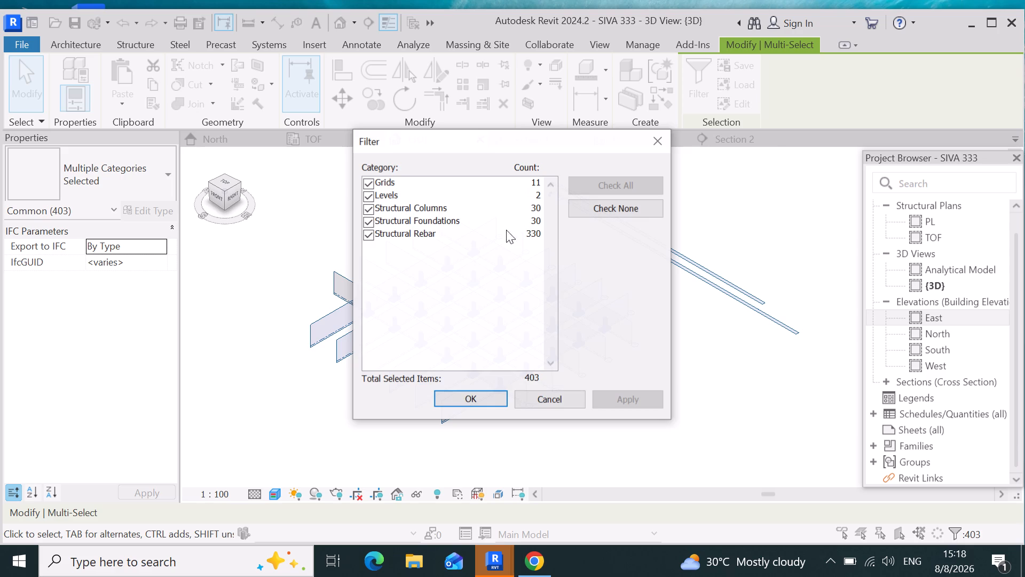
pyautogui.click(624, 209)
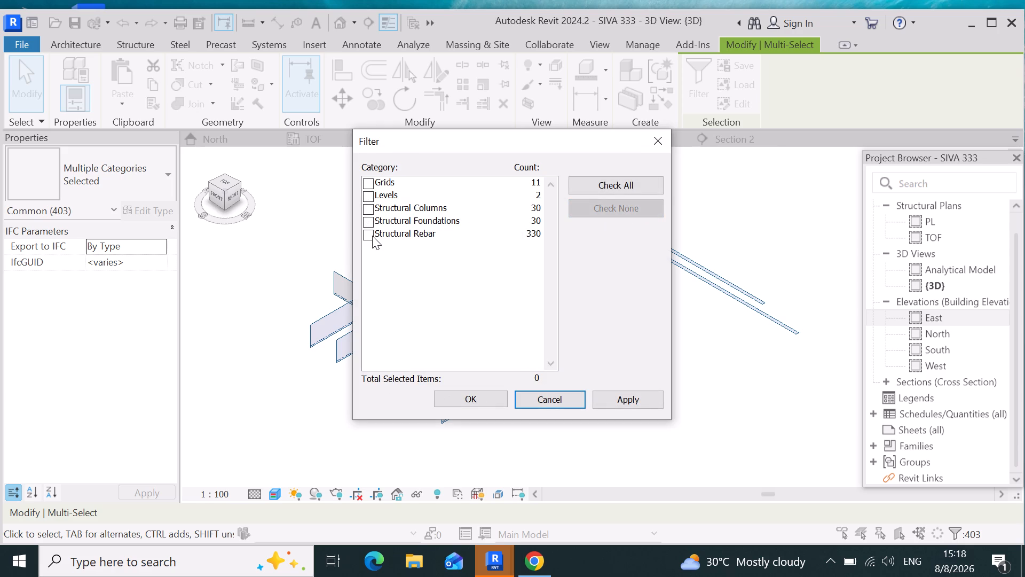
pyautogui.click(372, 235)
pyautogui.click(636, 402)
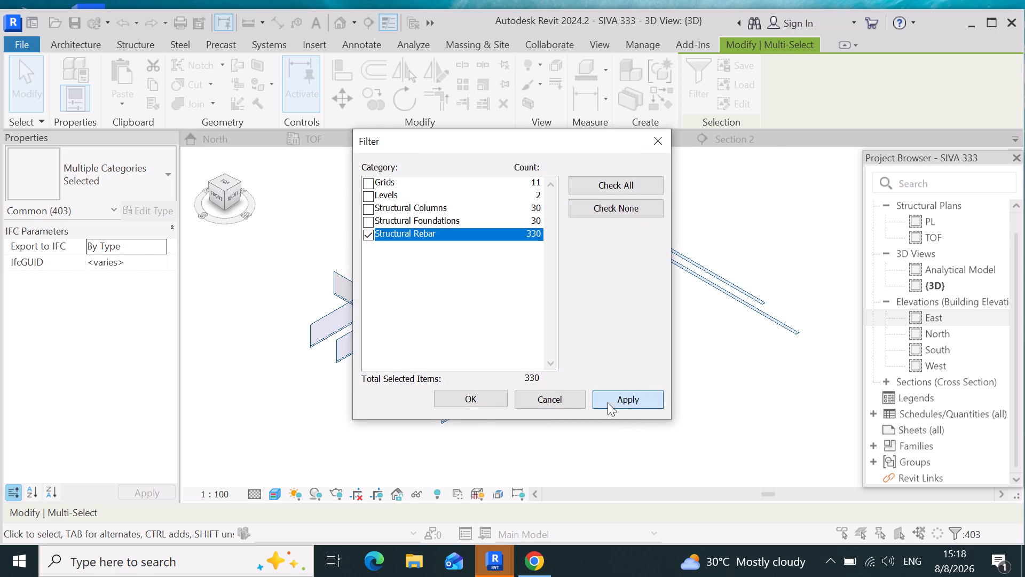
pyautogui.click(464, 403)
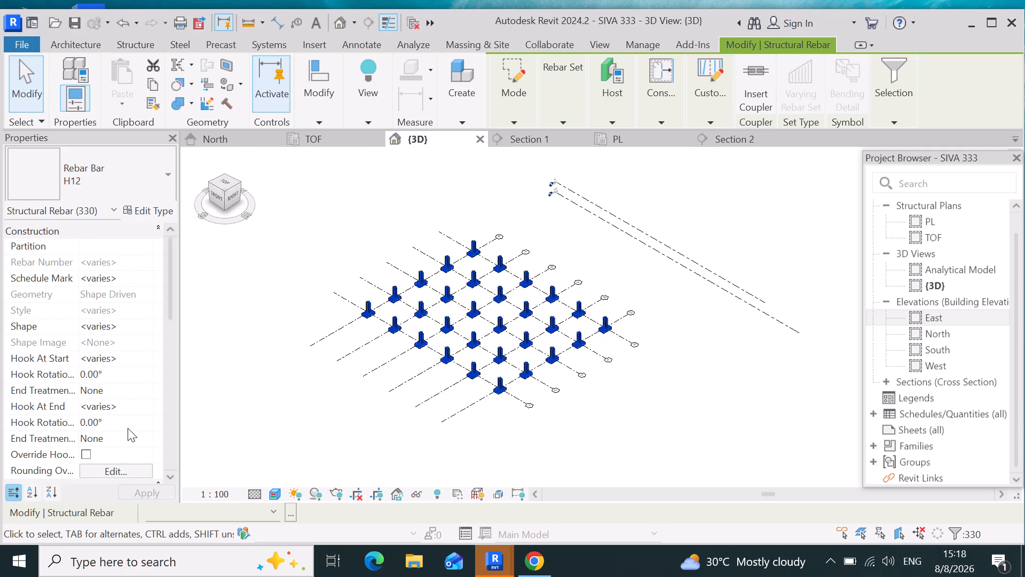
pyautogui.scroll(-5, 128, 428)
pyautogui.click(115, 337)
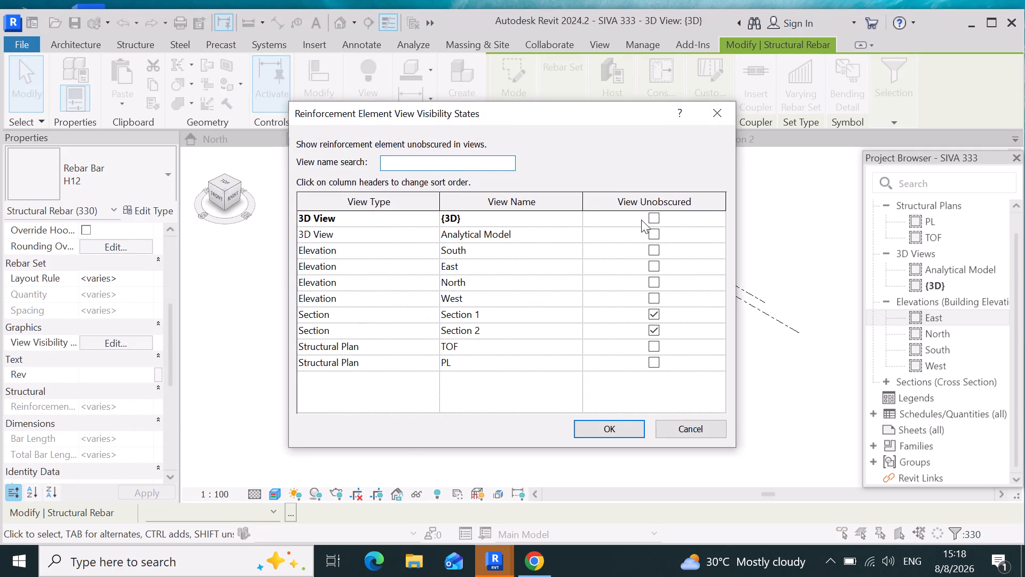
pyautogui.click(656, 215)
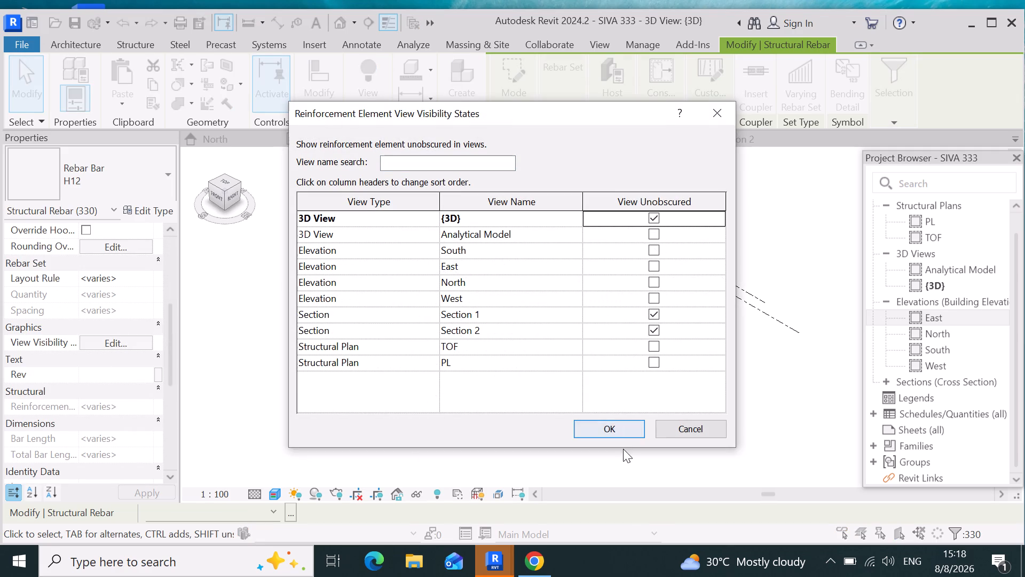
pyautogui.click(621, 429)
# Clear the selection and examine the propagated ties, vertical bars and footing rebar on several columns across the grid.
pyautogui.scroll(3, 454, 207)
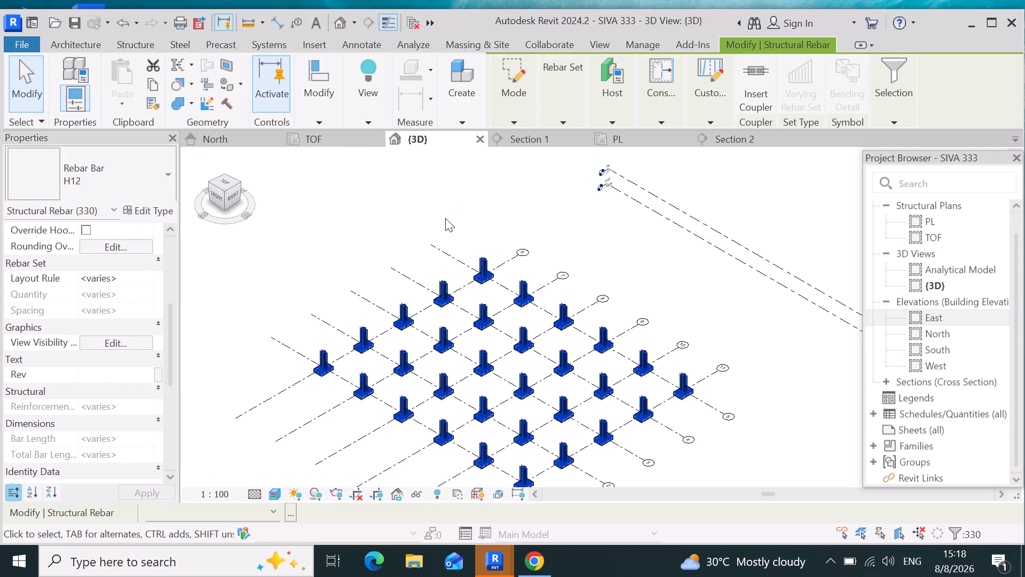
pyautogui.scroll(8, 367, 255)
pyautogui.click(491, 246)
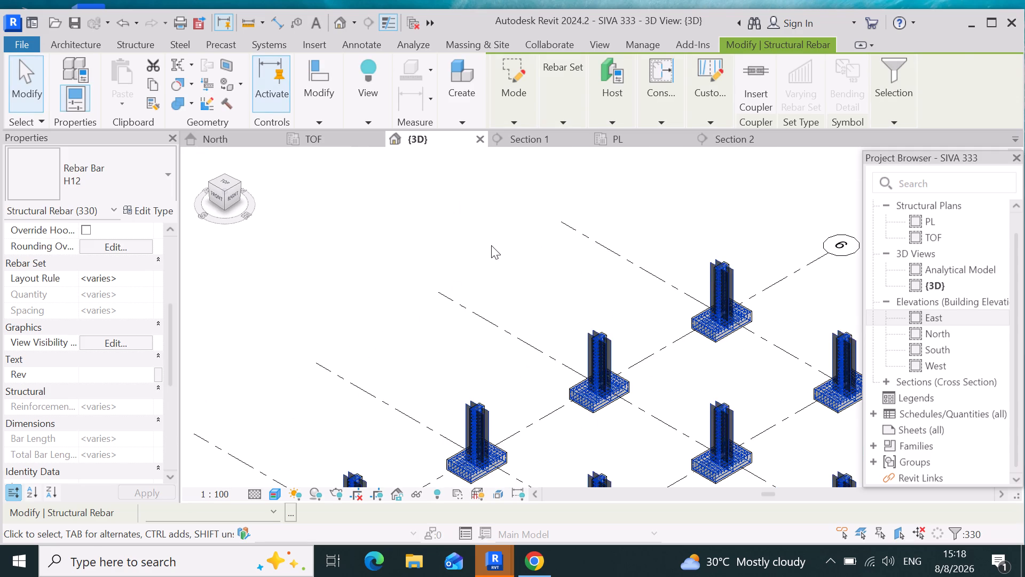
pyautogui.scroll(-3, 507, 260)
pyautogui.scroll(1, 787, 323)
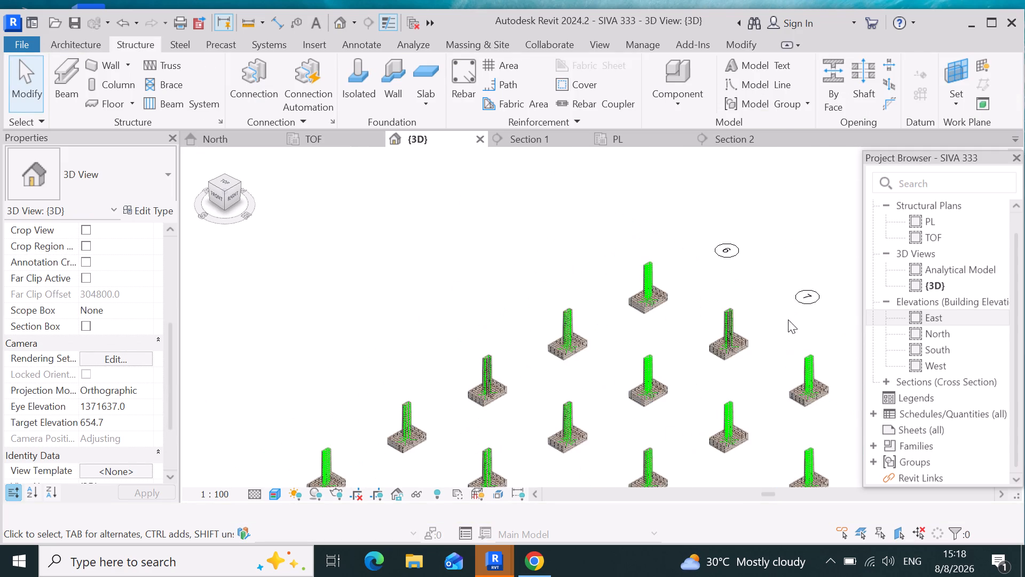
pyautogui.scroll(2, 788, 319)
pyautogui.scroll(18, 624, 235)
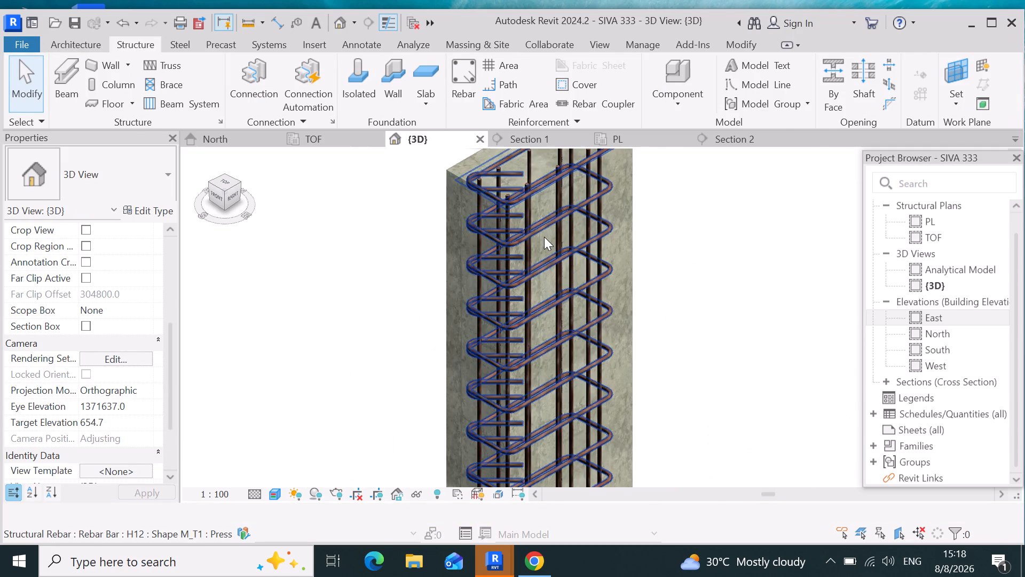
pyautogui.scroll(2, 544, 237)
pyautogui.scroll(-5, 529, 243)
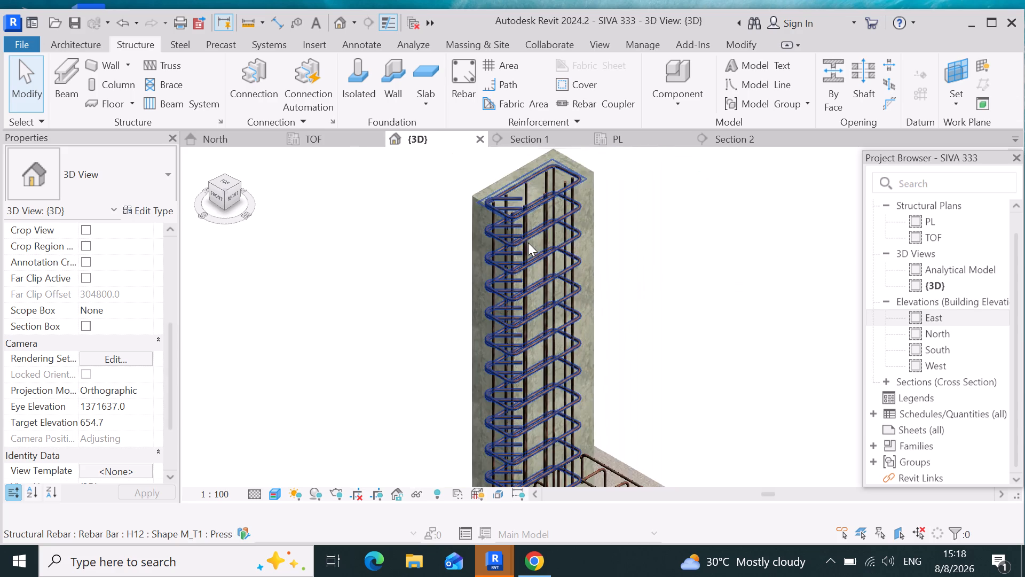
pyautogui.scroll(-19, 526, 242)
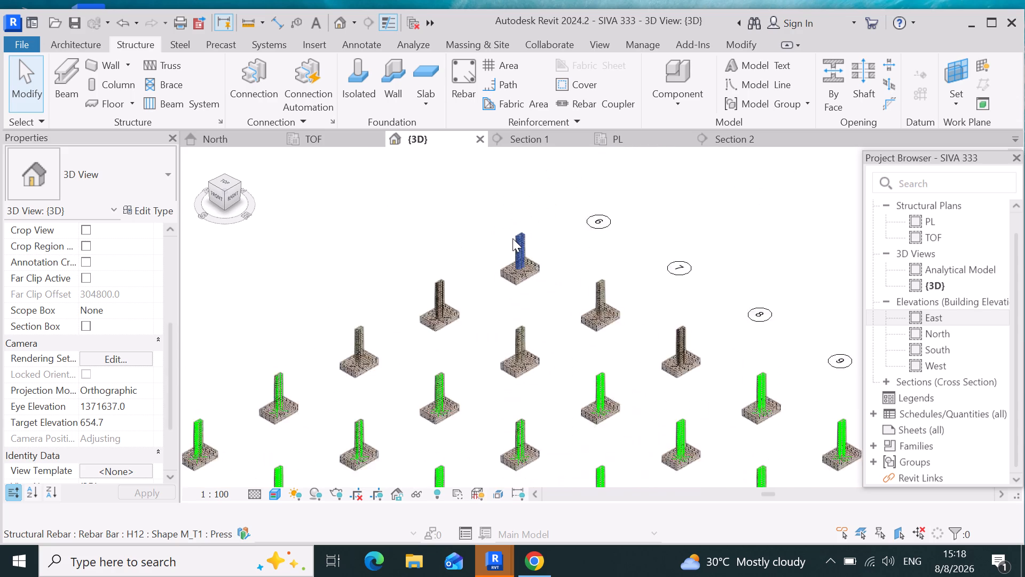
pyautogui.scroll(-5, 512, 237)
pyautogui.scroll(7, 505, 436)
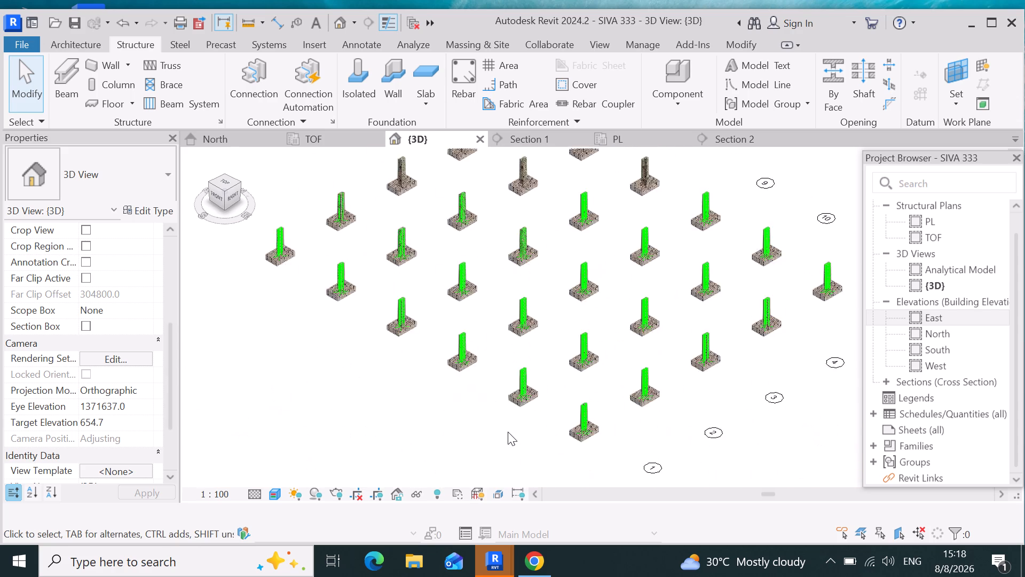
pyautogui.scroll(5, 508, 432)
pyautogui.scroll(4, 526, 351)
pyautogui.scroll(3, 535, 272)
pyautogui.scroll(-7, 501, 317)
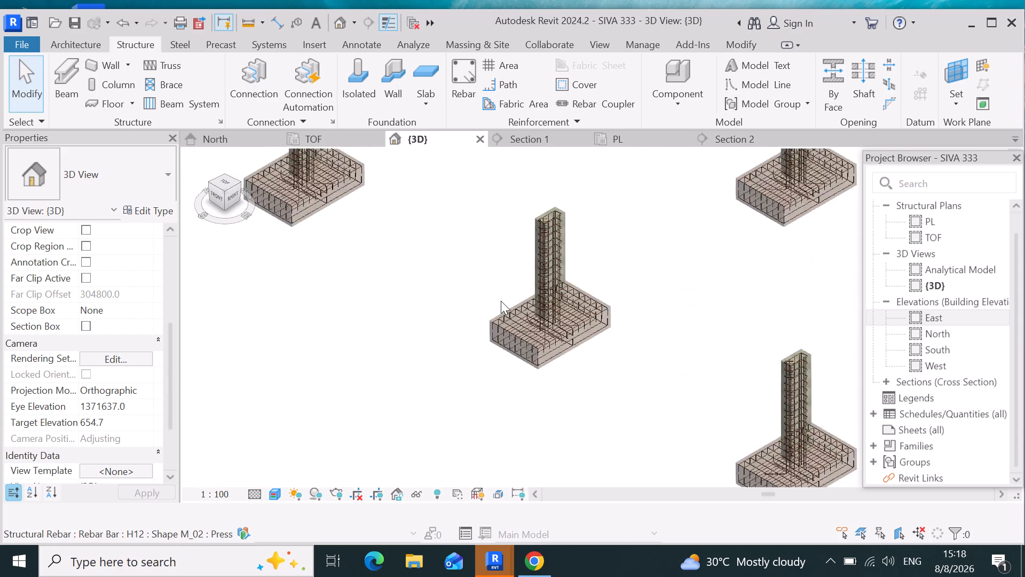
pyautogui.scroll(-13, 501, 301)
pyautogui.scroll(4, 509, 229)
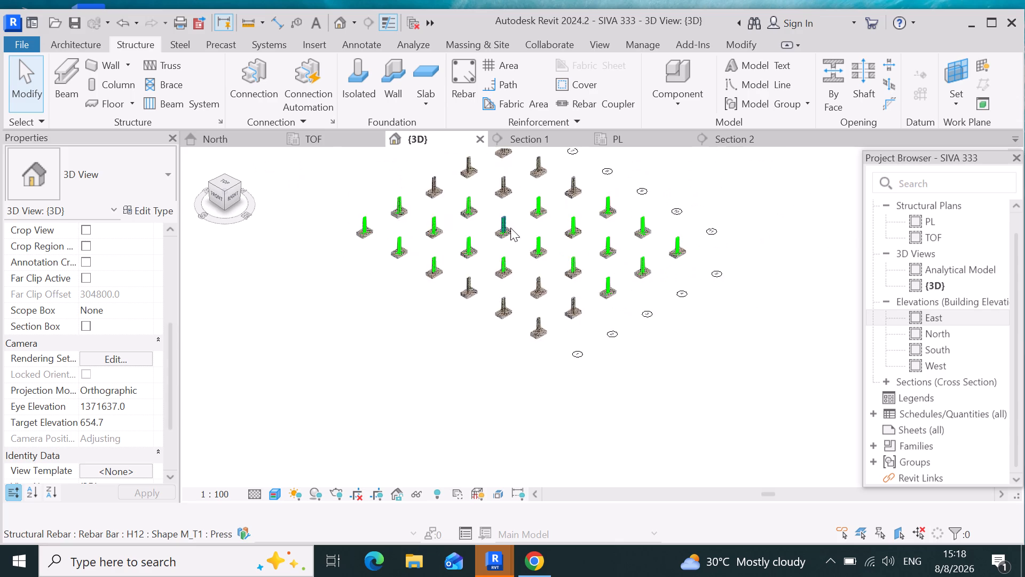
pyautogui.scroll(12, 526, 213)
pyautogui.scroll(4, 301, 287)
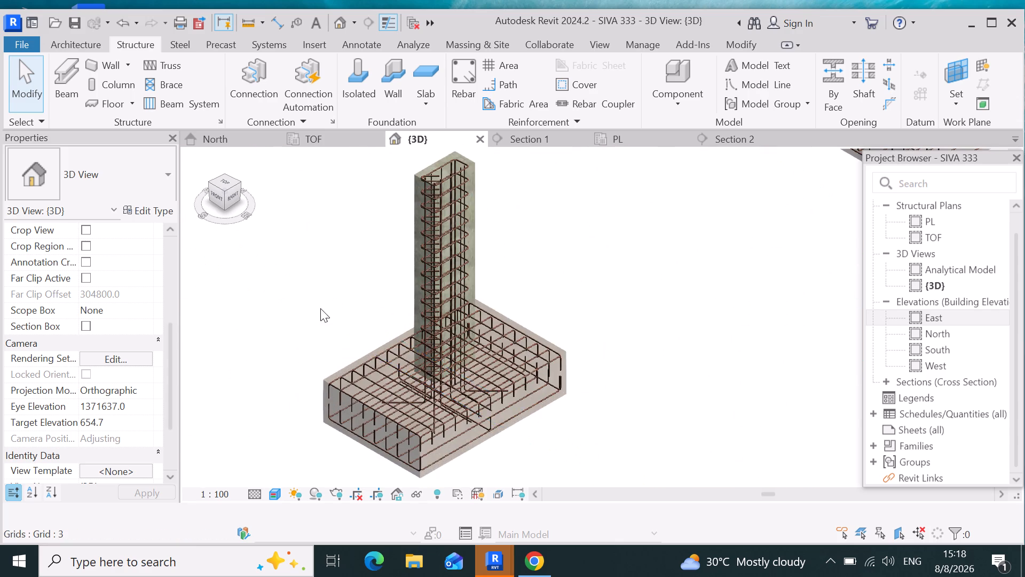
pyautogui.scroll(-18, 345, 329)
pyautogui.scroll(2, 544, 408)
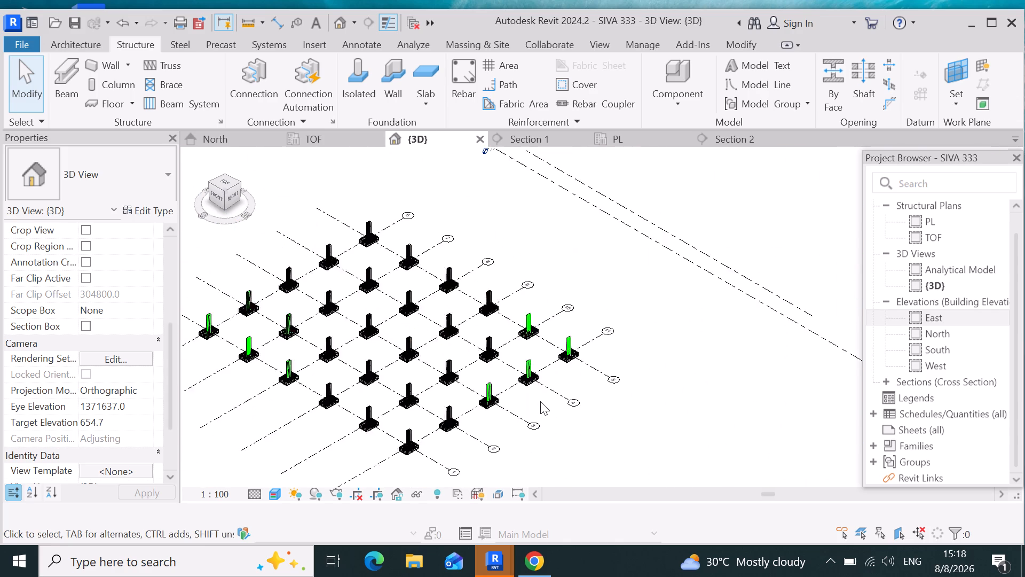
pyautogui.scroll(11, 540, 401)
pyautogui.scroll(5, 488, 330)
pyautogui.scroll(-10, 520, 365)
pyautogui.scroll(-5, 715, 337)
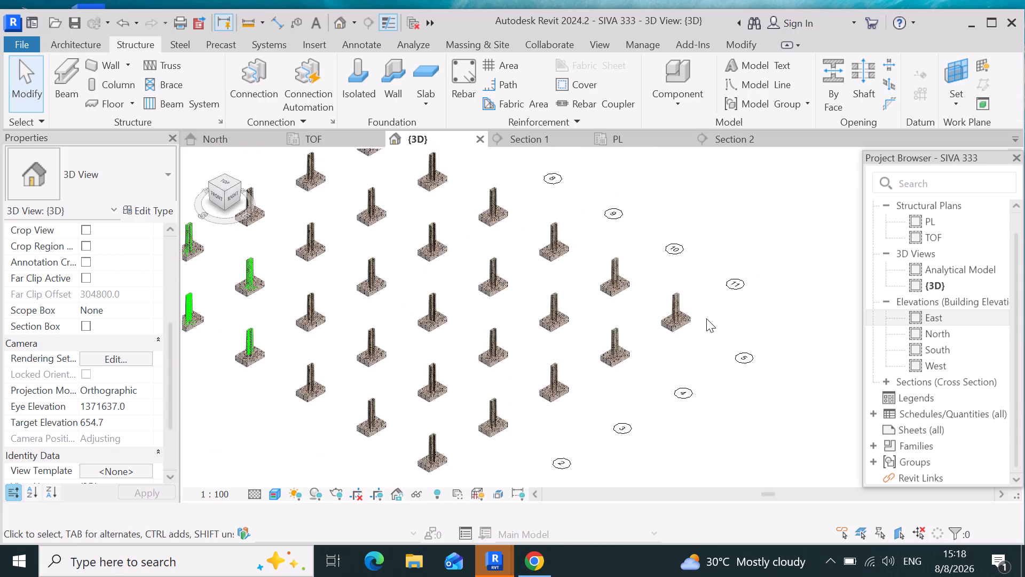
# Examine the column ties, vertical bars and footing rebar up close on several columns and across the whole grid in 3D.
pyautogui.scroll(-5, 700, 306)
pyautogui.scroll(10, 491, 317)
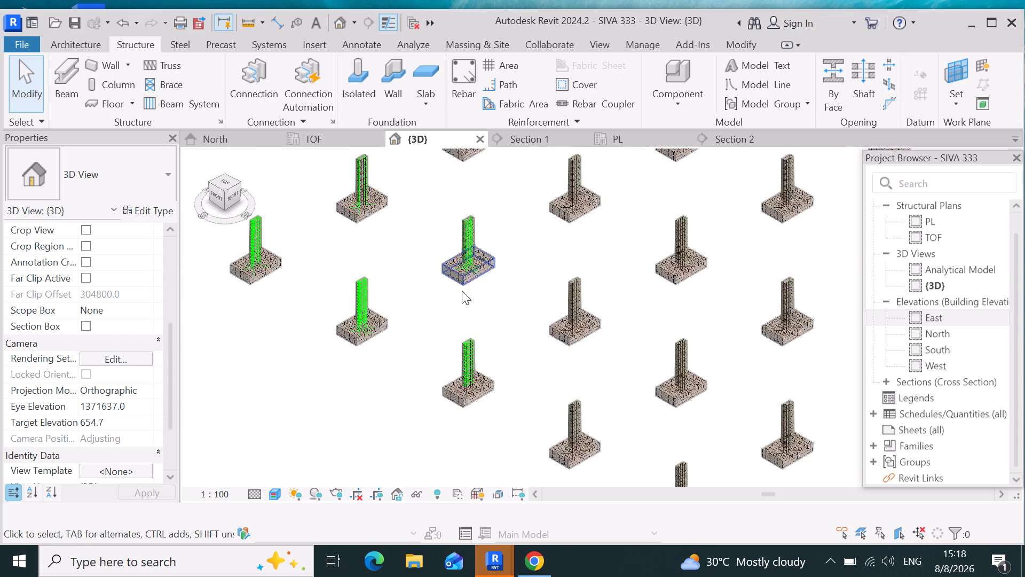
pyautogui.scroll(5, 462, 291)
pyautogui.scroll(5, 477, 193)
pyautogui.scroll(-9, 477, 317)
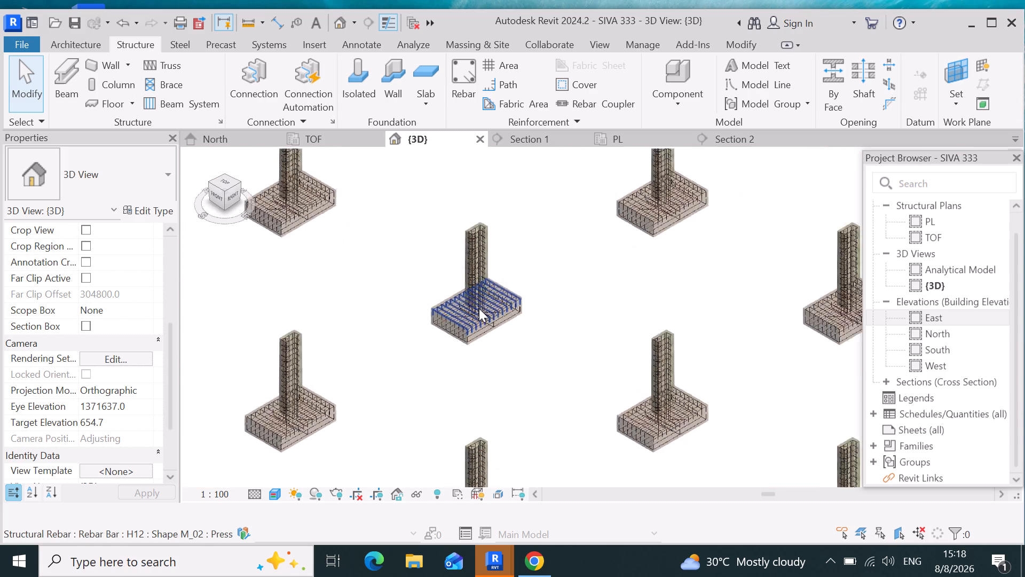
pyautogui.scroll(-2, 479, 308)
pyautogui.scroll(4, 477, 404)
pyautogui.scroll(4, 277, 271)
pyautogui.scroll(-4, 578, 375)
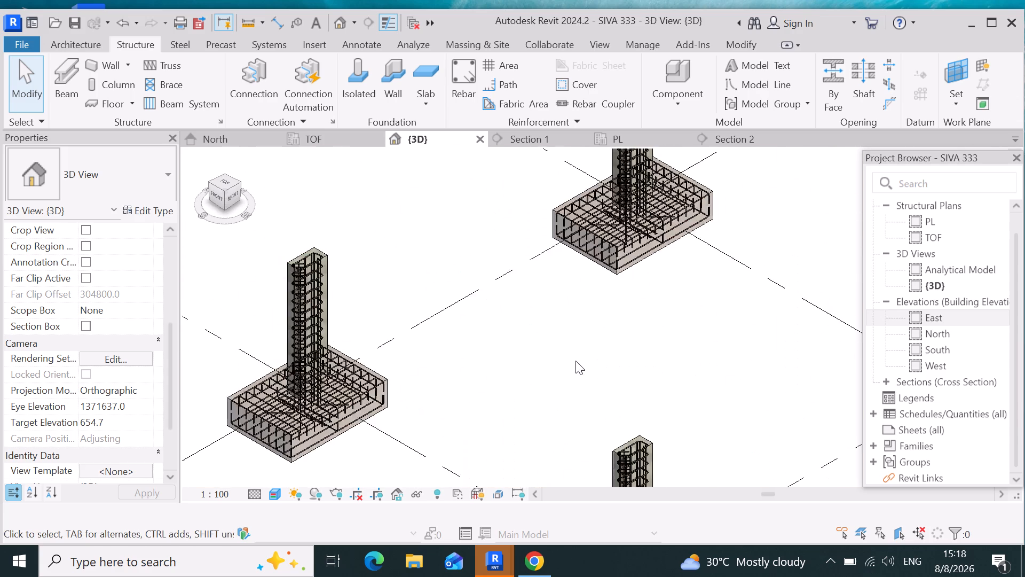
pyautogui.scroll(-5, 575, 361)
pyautogui.scroll(14, 428, 258)
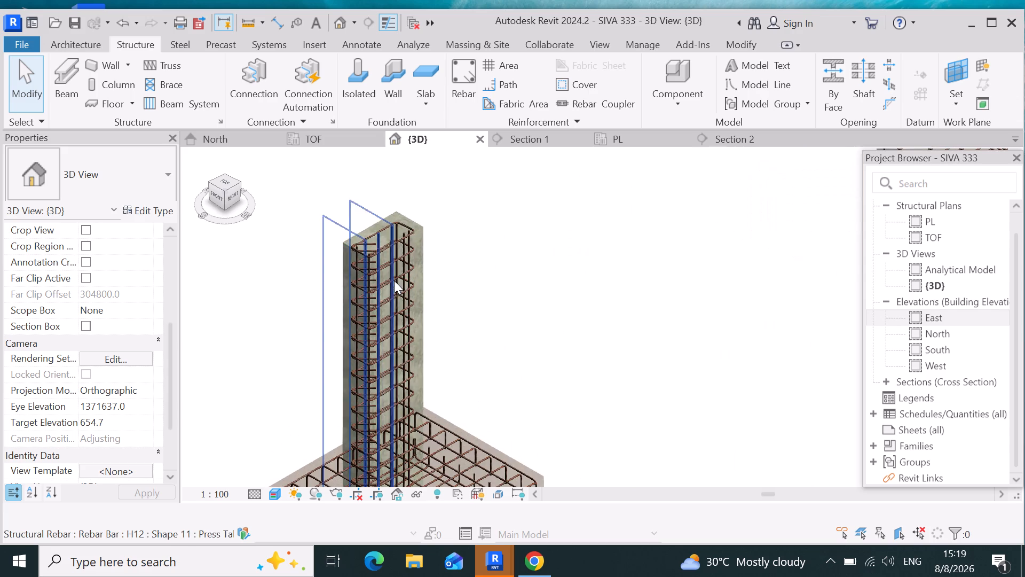
pyautogui.scroll(9, 416, 236)
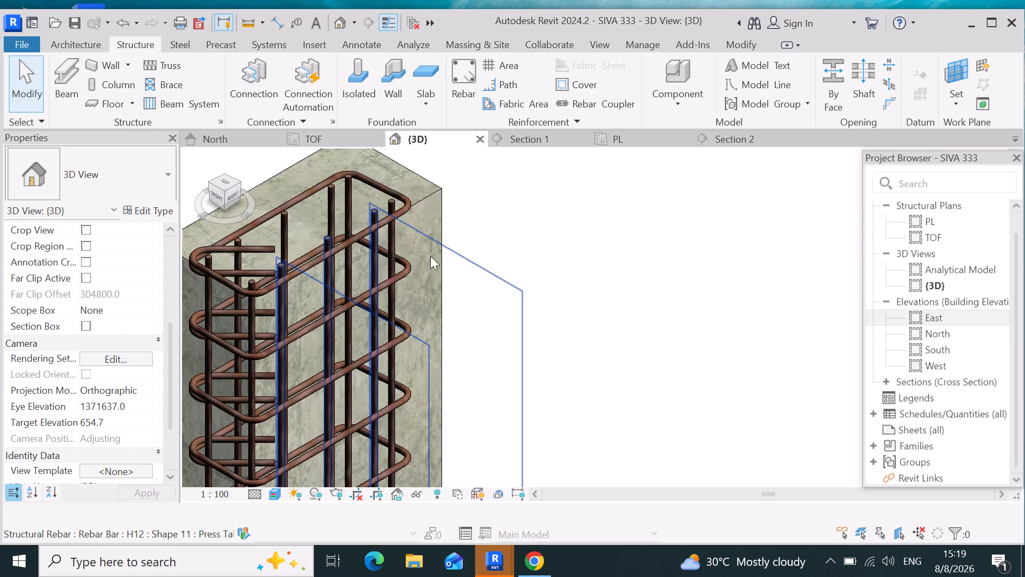
pyautogui.scroll(-15, 408, 249)
pyautogui.scroll(-5, 393, 333)
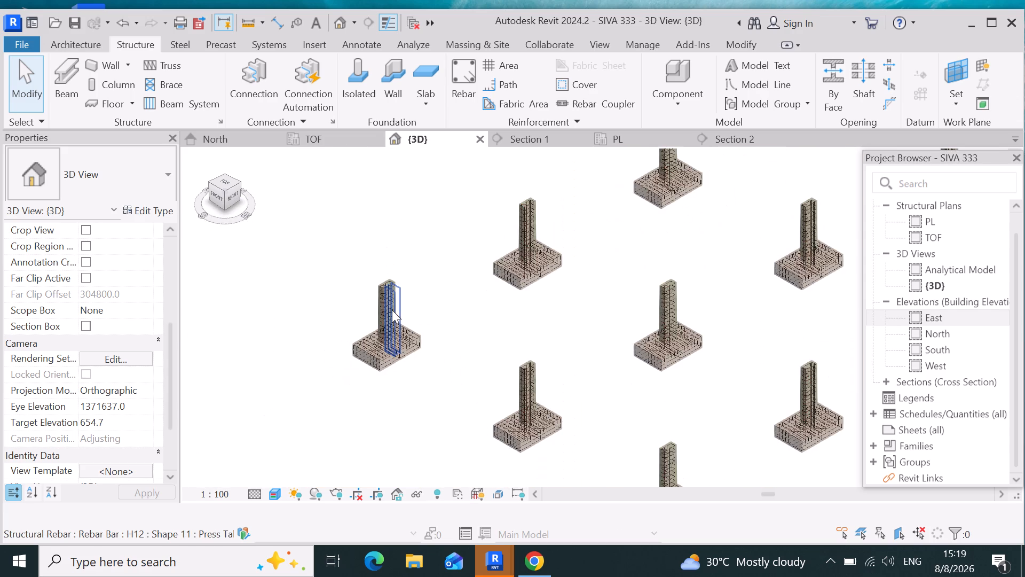
pyautogui.scroll(-10, 501, 320)
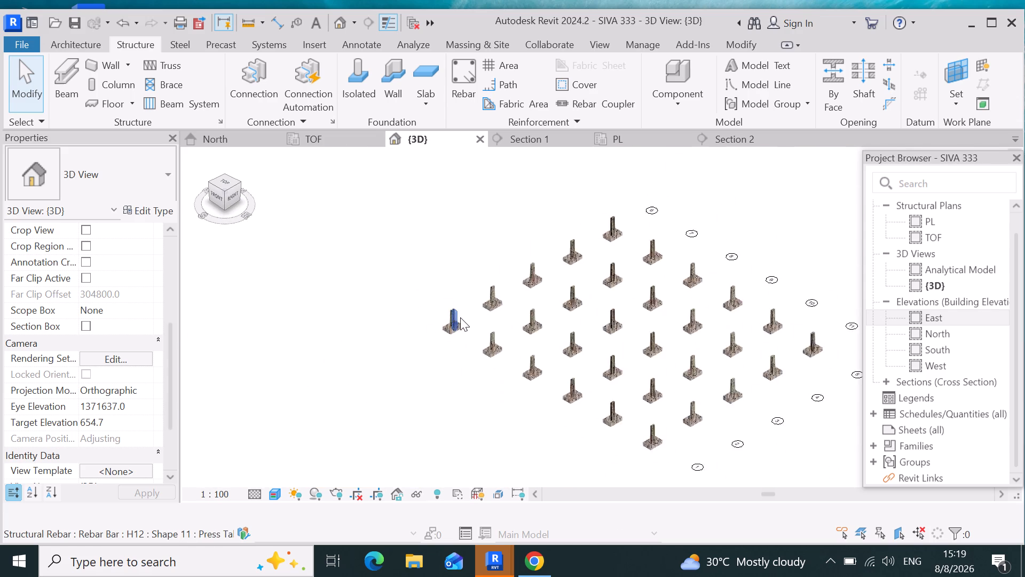
pyautogui.scroll(5, 735, 333)
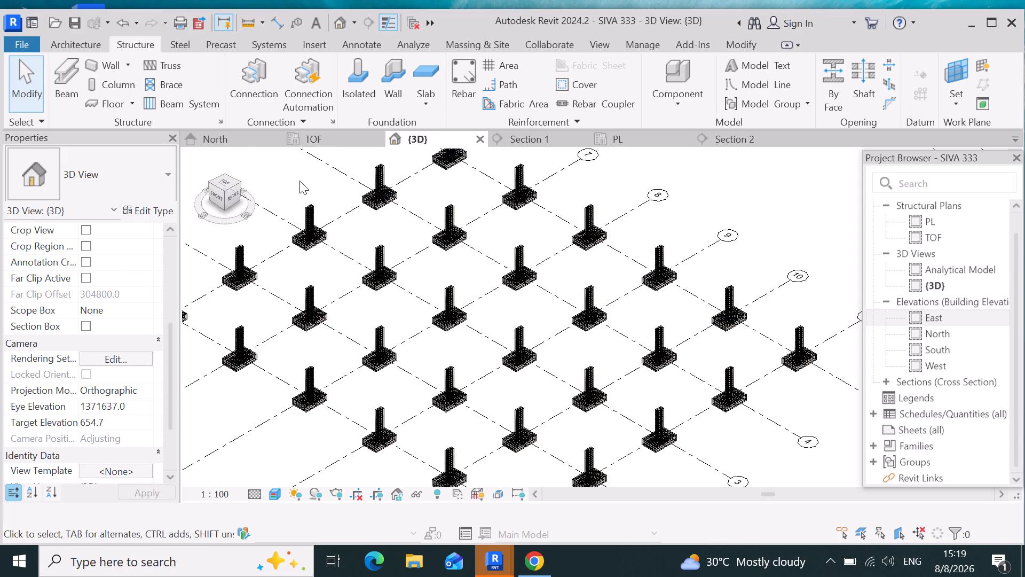
# Open the North elevation and examine the columns and footings between the PL and TOF levels from grid 6 to grid 11.
pyautogui.click(216, 135)
pyautogui.scroll(-7, 519, 383)
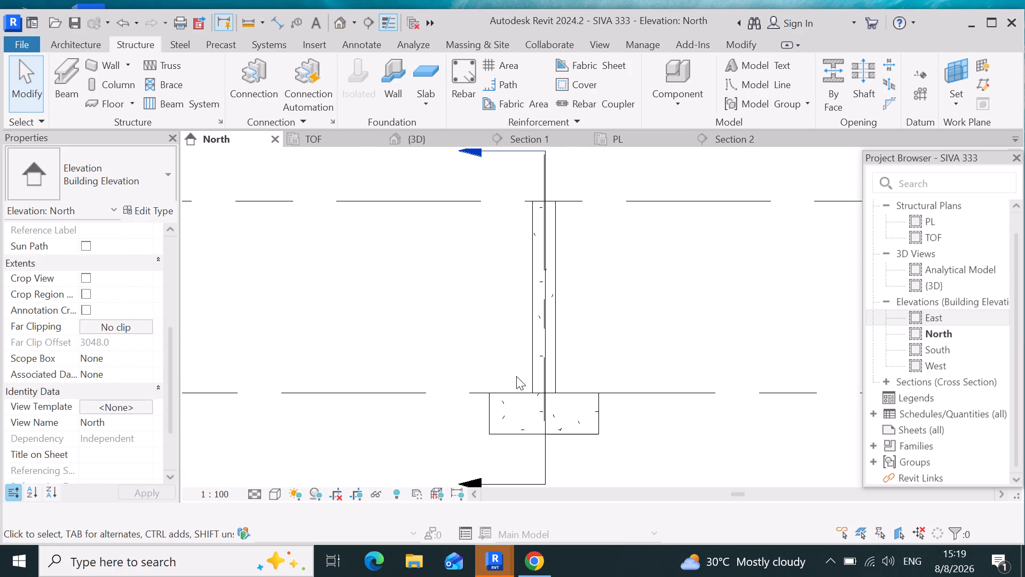
pyautogui.scroll(-3, 516, 376)
pyautogui.scroll(-4, 395, 345)
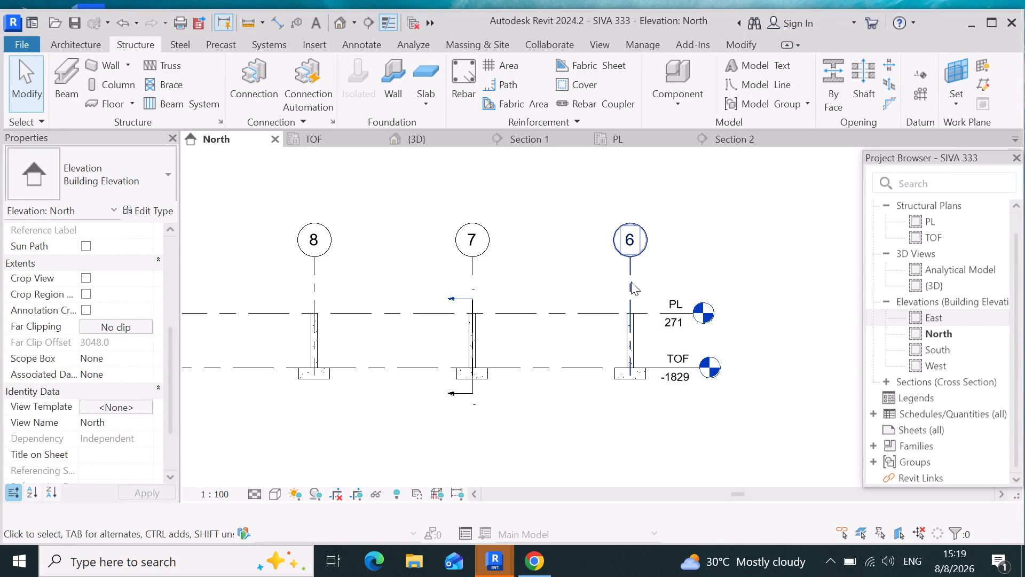
pyautogui.scroll(-4, 597, 445)
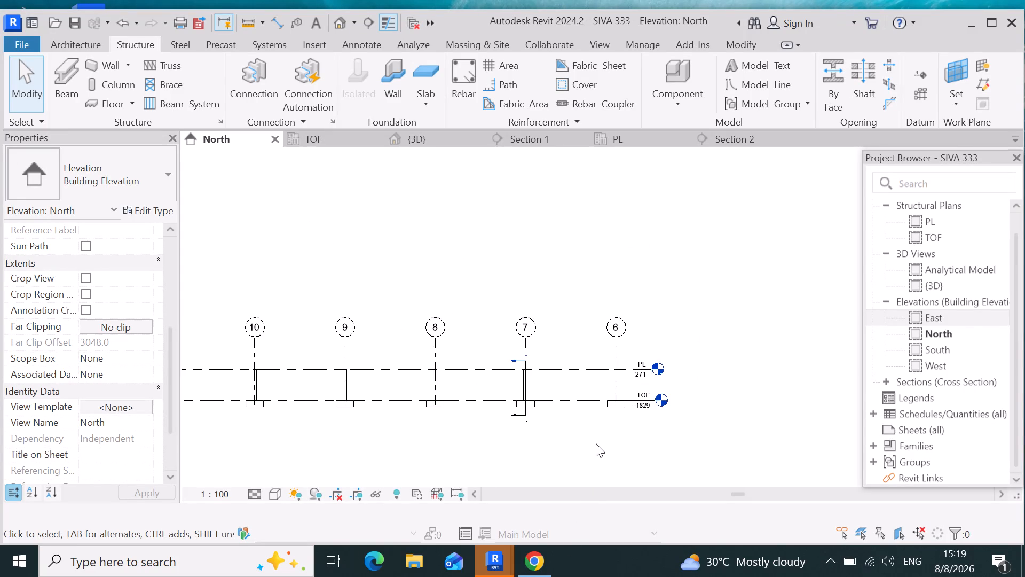
pyautogui.scroll(5, 554, 448)
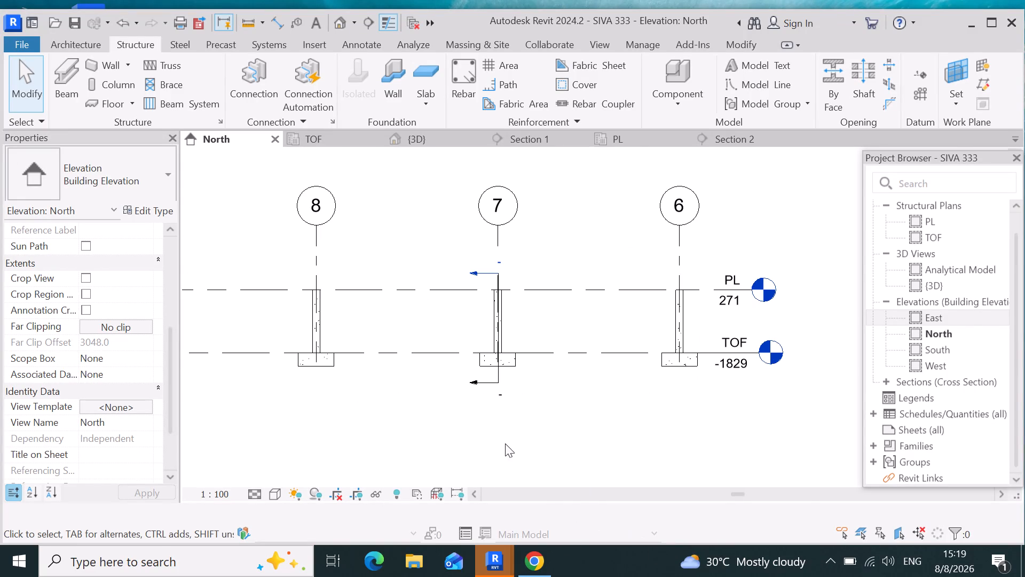
pyautogui.scroll(-5, 539, 356)
pyautogui.scroll(-5, 644, 381)
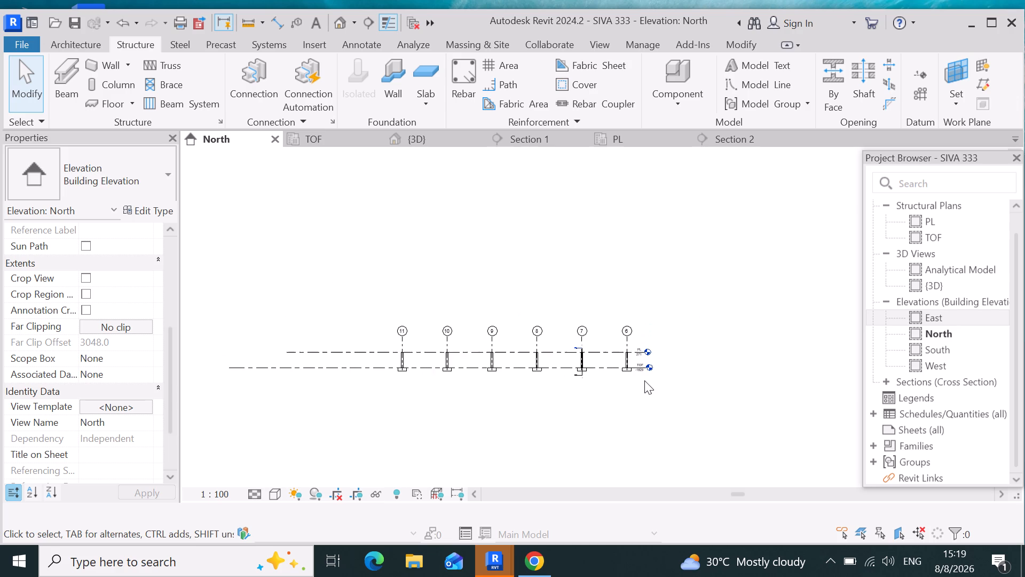
pyautogui.scroll(5, 404, 392)
pyautogui.scroll(10, 396, 316)
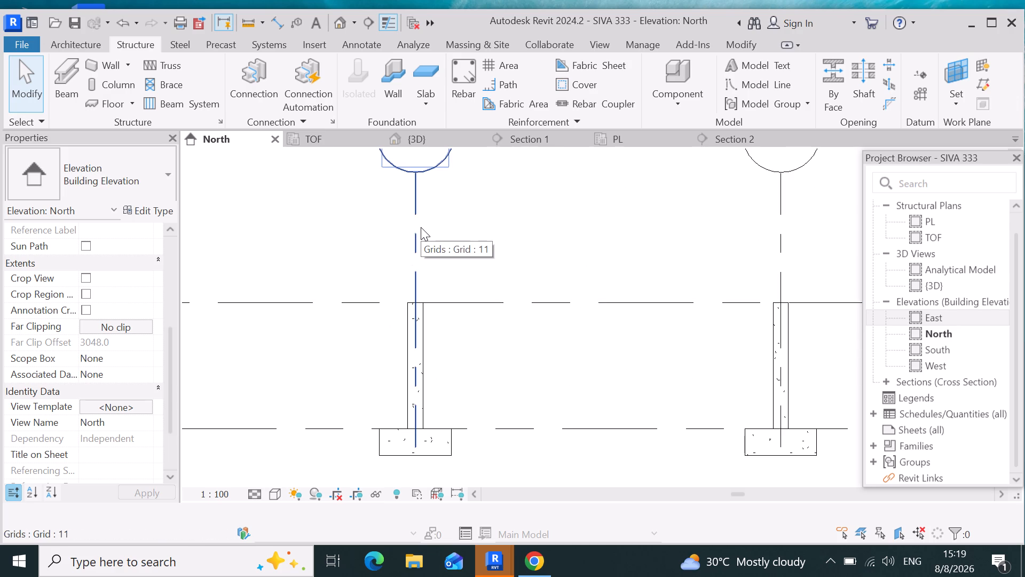
pyautogui.scroll(-9, 400, 302)
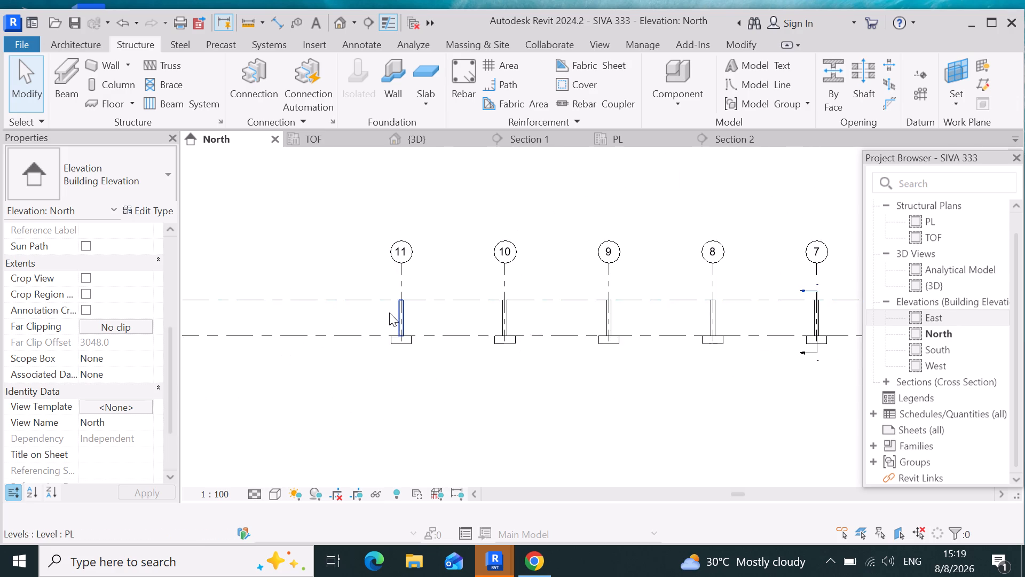
pyautogui.scroll(-6, 456, 367)
pyautogui.scroll(5, 450, 360)
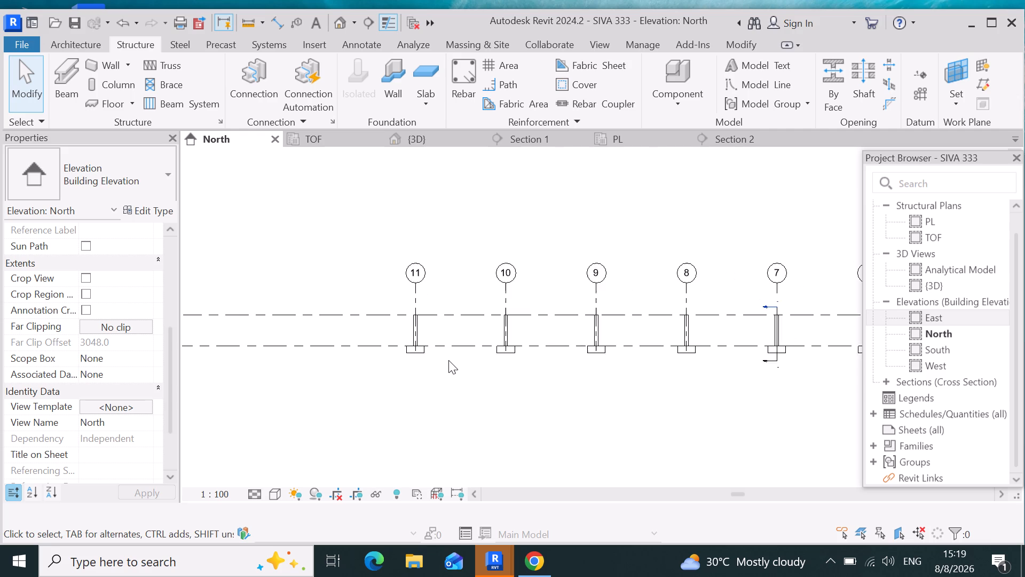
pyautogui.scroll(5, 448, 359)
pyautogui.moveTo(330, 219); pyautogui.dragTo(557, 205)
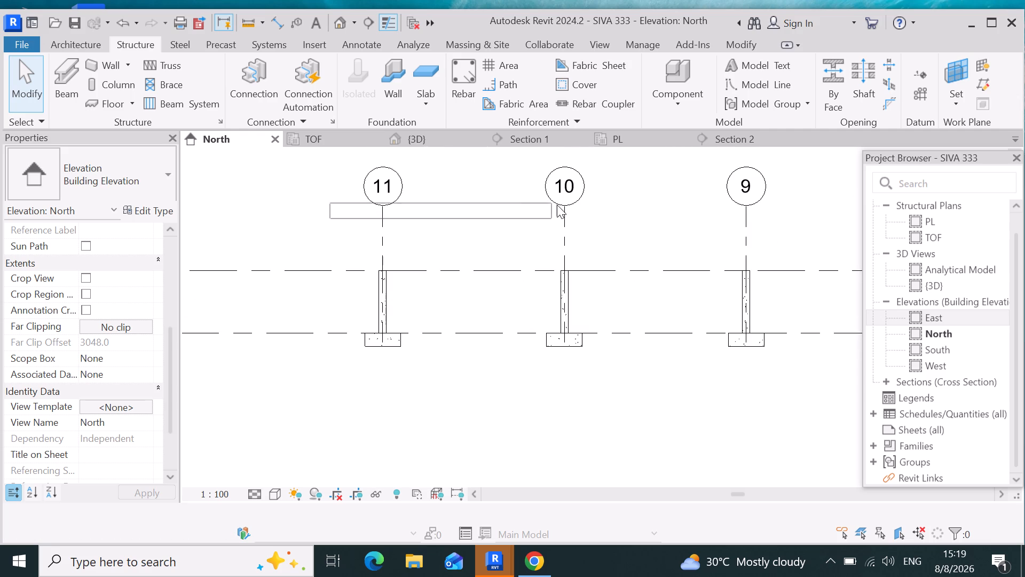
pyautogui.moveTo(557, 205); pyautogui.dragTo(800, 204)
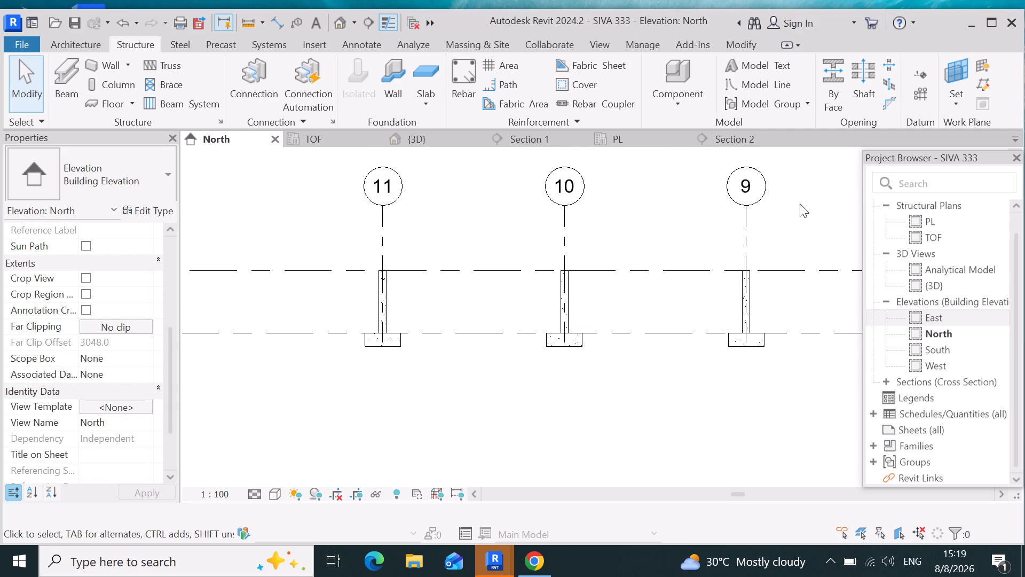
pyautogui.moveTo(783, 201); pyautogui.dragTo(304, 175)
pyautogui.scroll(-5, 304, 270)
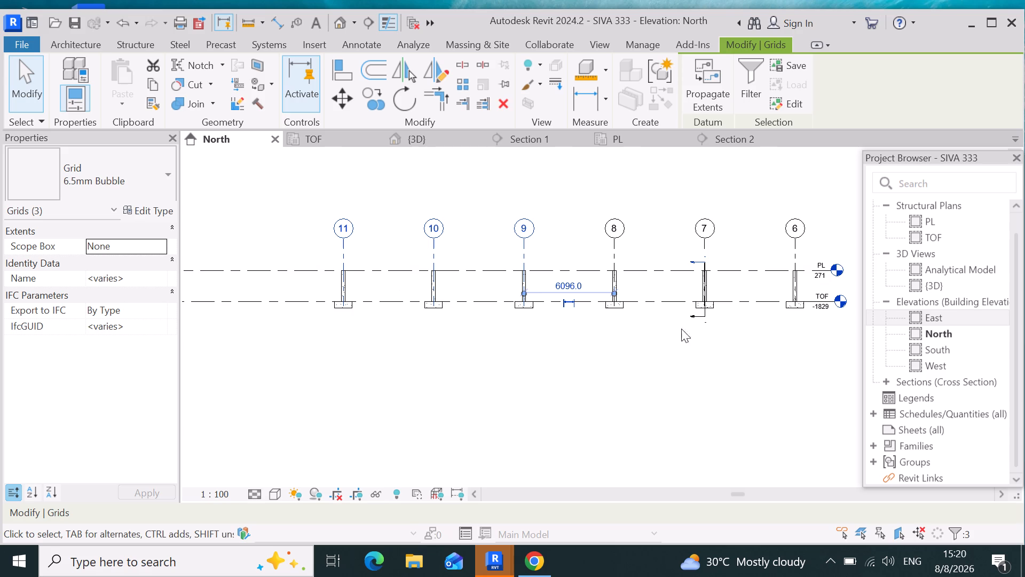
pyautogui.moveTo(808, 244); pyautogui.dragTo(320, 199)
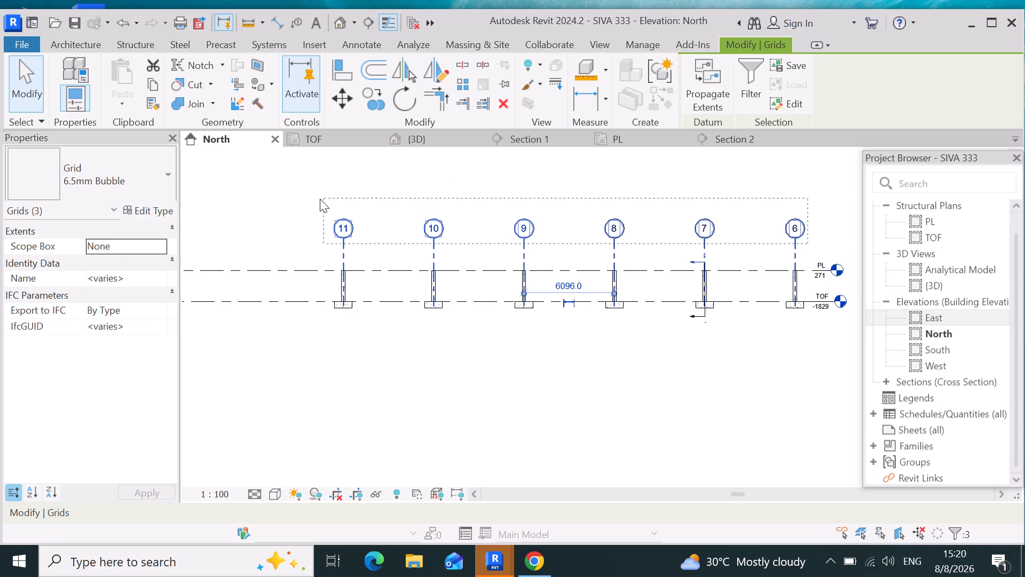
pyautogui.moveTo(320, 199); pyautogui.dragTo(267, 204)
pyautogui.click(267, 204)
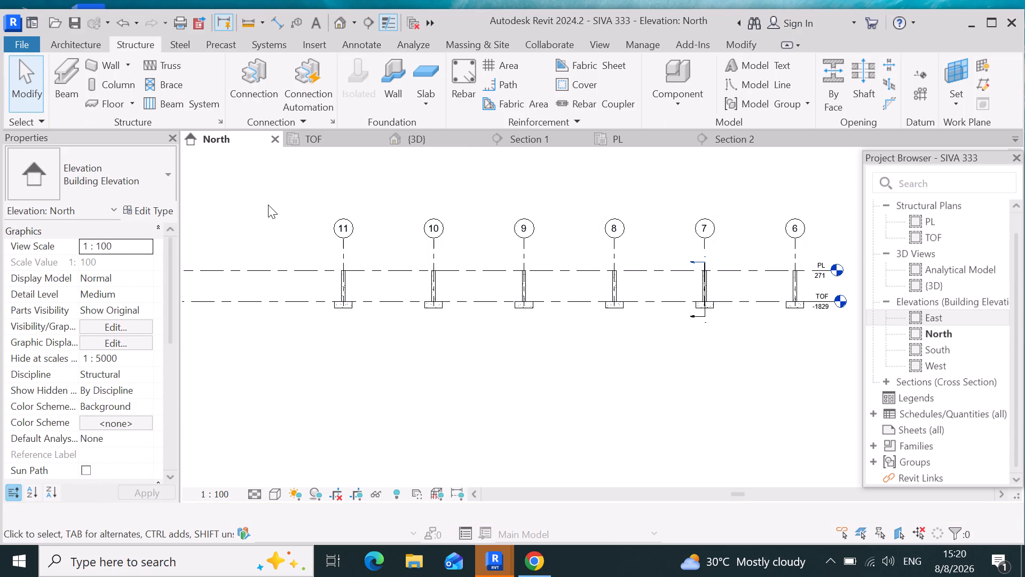
# Select grids 6 to 11 in the North elevation and hide them temporarily.
pyautogui.moveTo(824, 240); pyautogui.dragTo(470, 244)
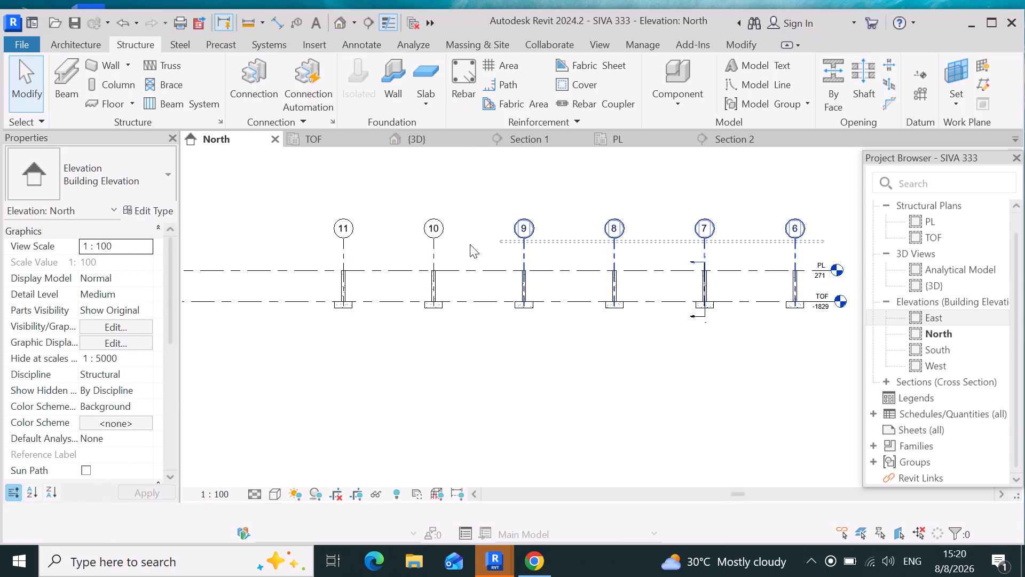
pyautogui.moveTo(470, 244); pyautogui.dragTo(275, 245)
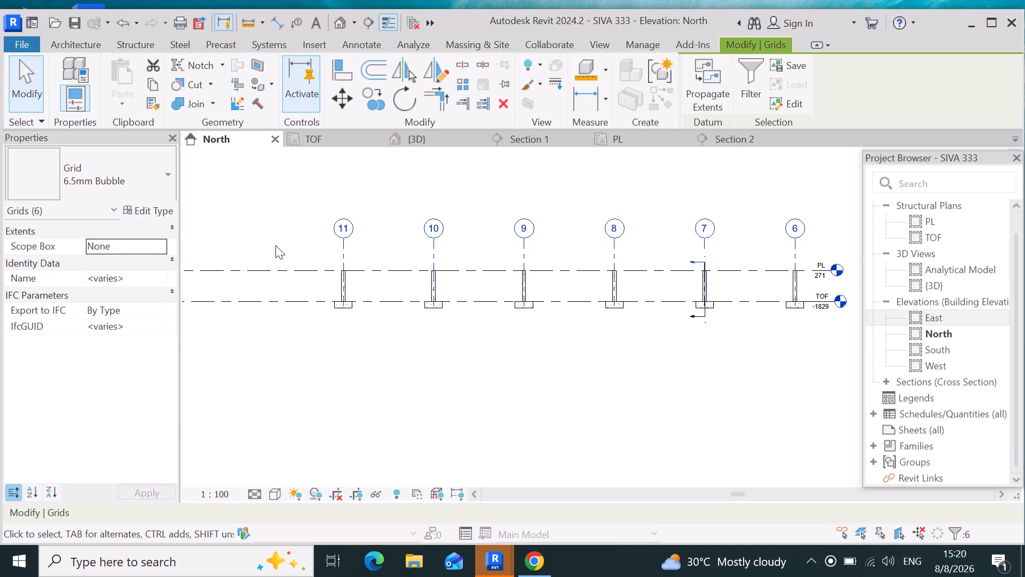
pyautogui.write('hh')
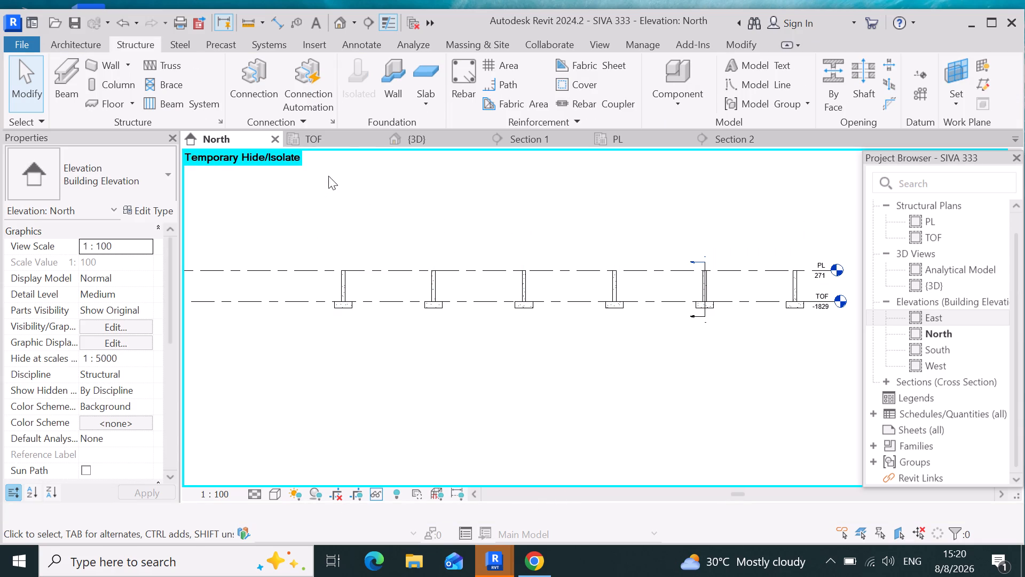
# Open the TOF structural plan and reset its temporary hide/isolate for the whole column layout.
pyautogui.click(339, 144)
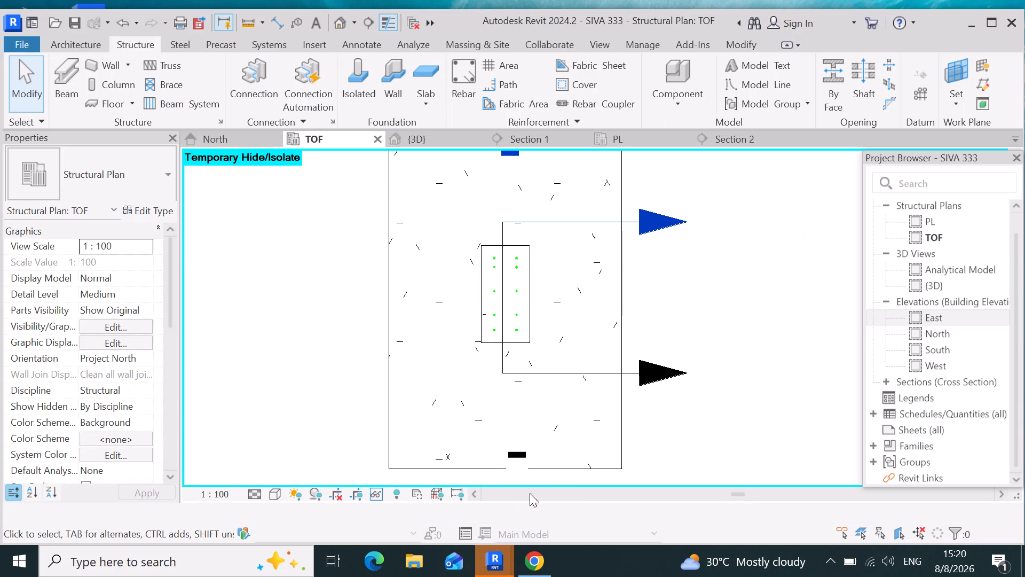
pyautogui.scroll(-3, 459, 361)
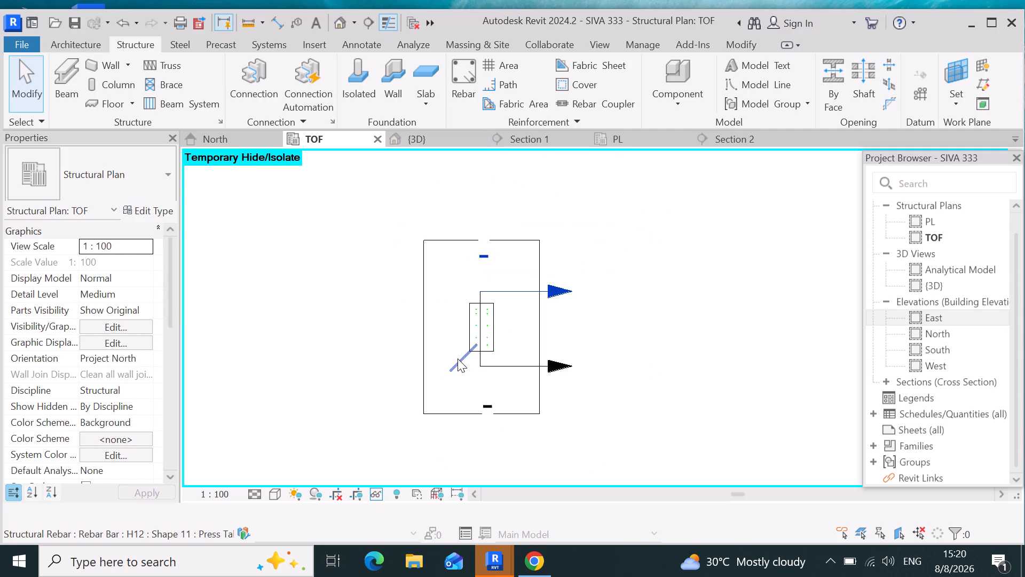
pyautogui.scroll(-7, 458, 358)
pyautogui.scroll(-7, 612, 362)
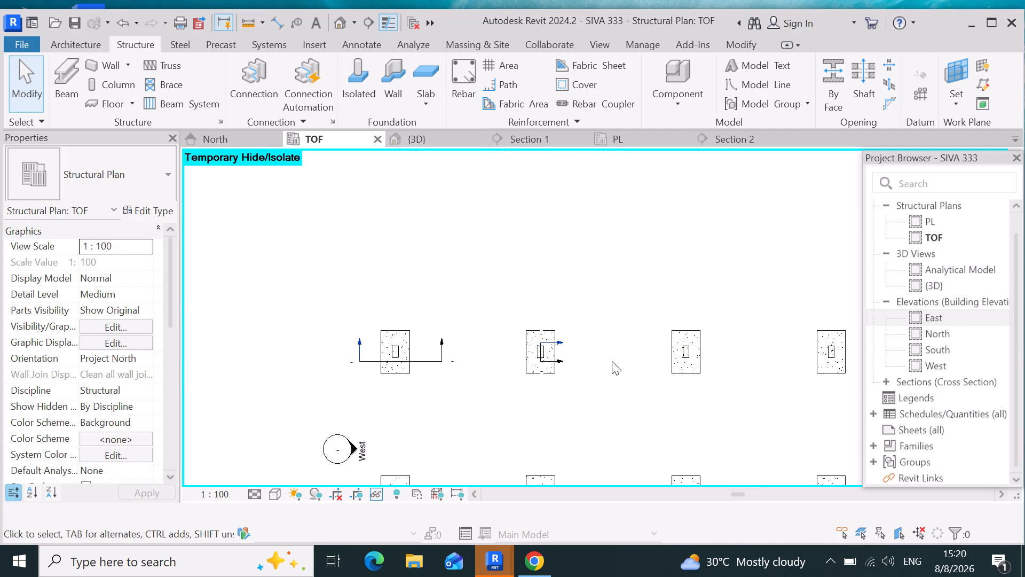
pyautogui.scroll(-2, 612, 361)
pyautogui.scroll(-5, 557, 325)
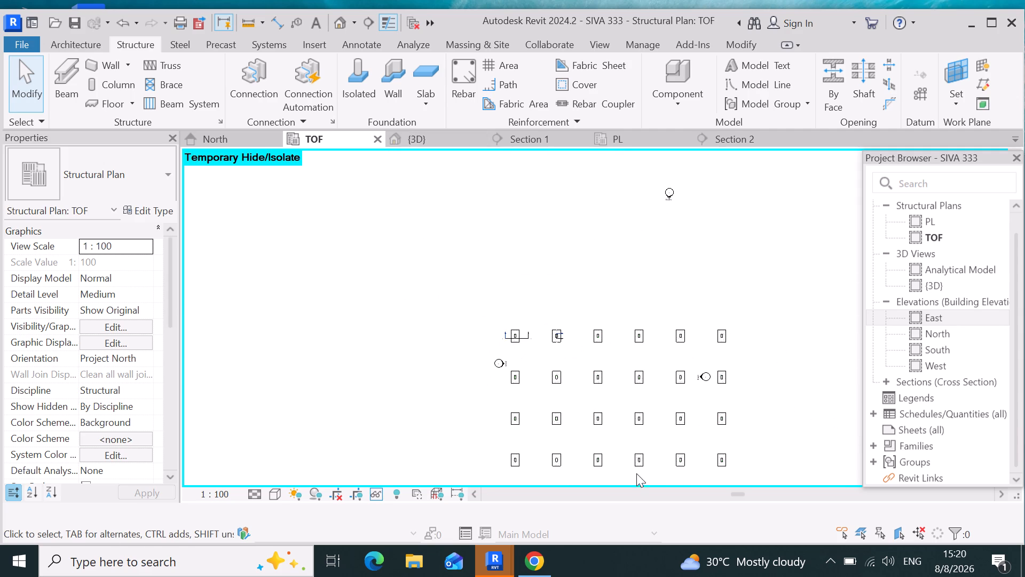
pyautogui.scroll(4, 635, 472)
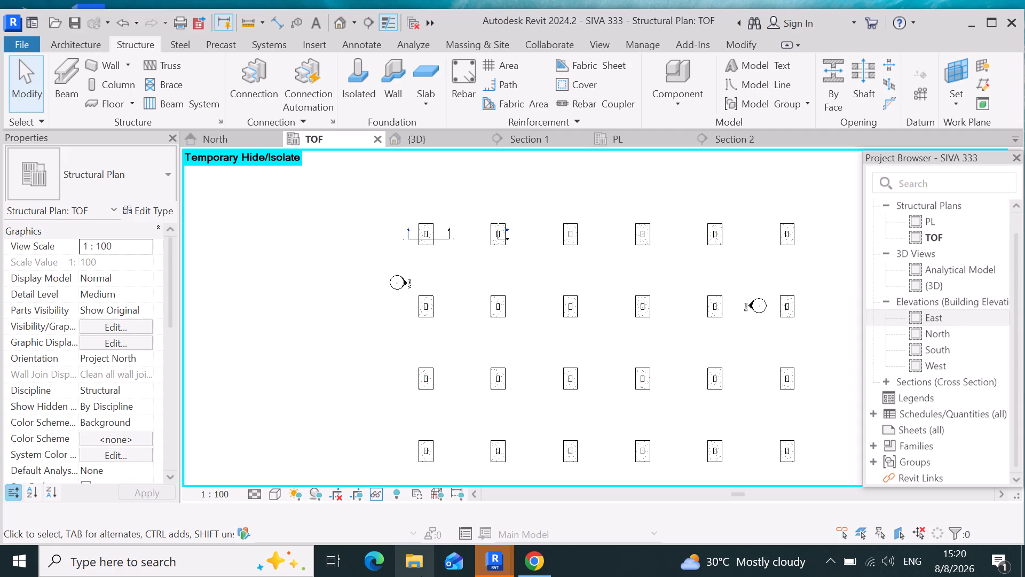
pyautogui.press('h')
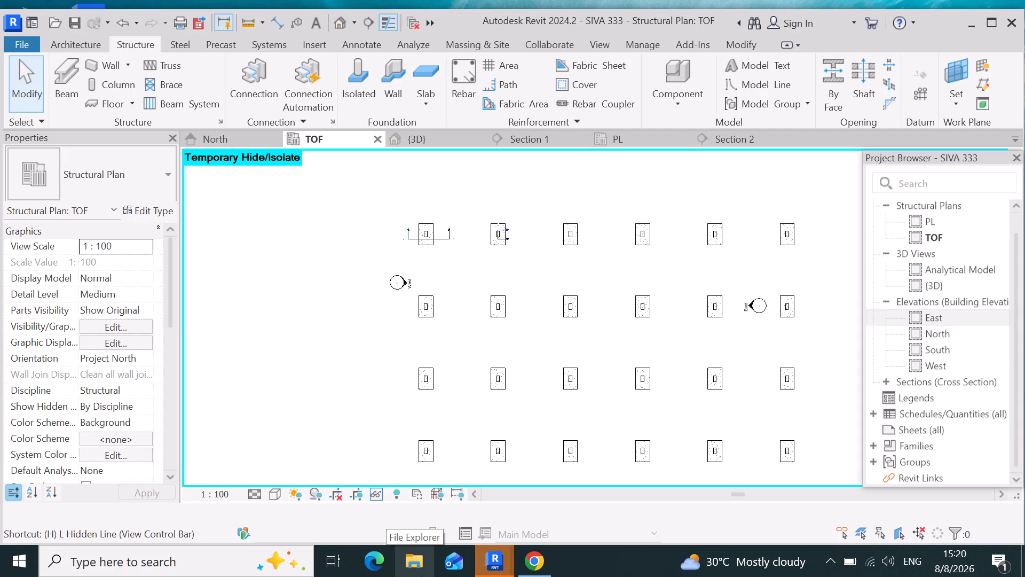
pyautogui.press('r')
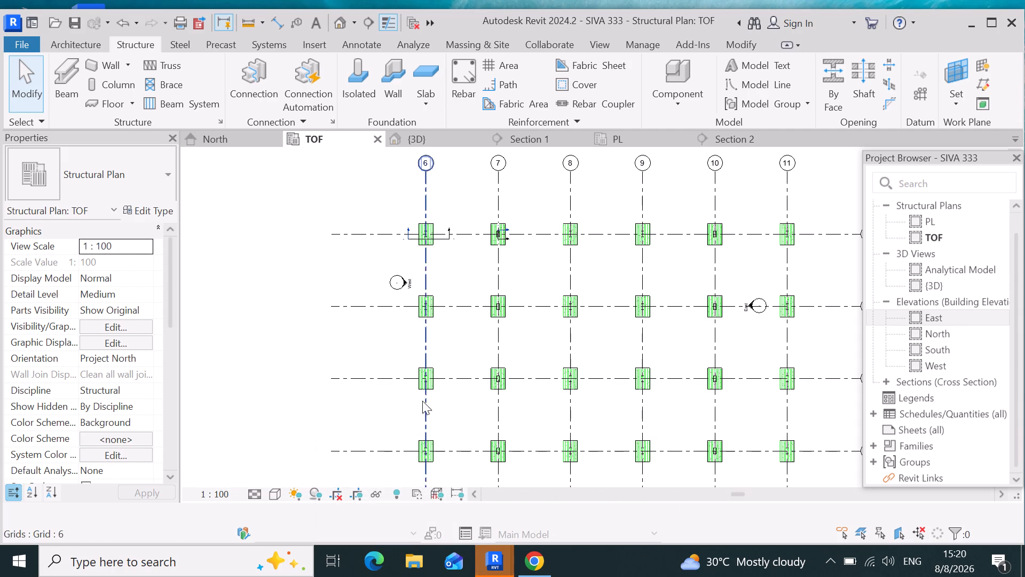
# Return to the {3D} view and look over the full grid of reinforced columns and footings.
pyautogui.click(463, 142)
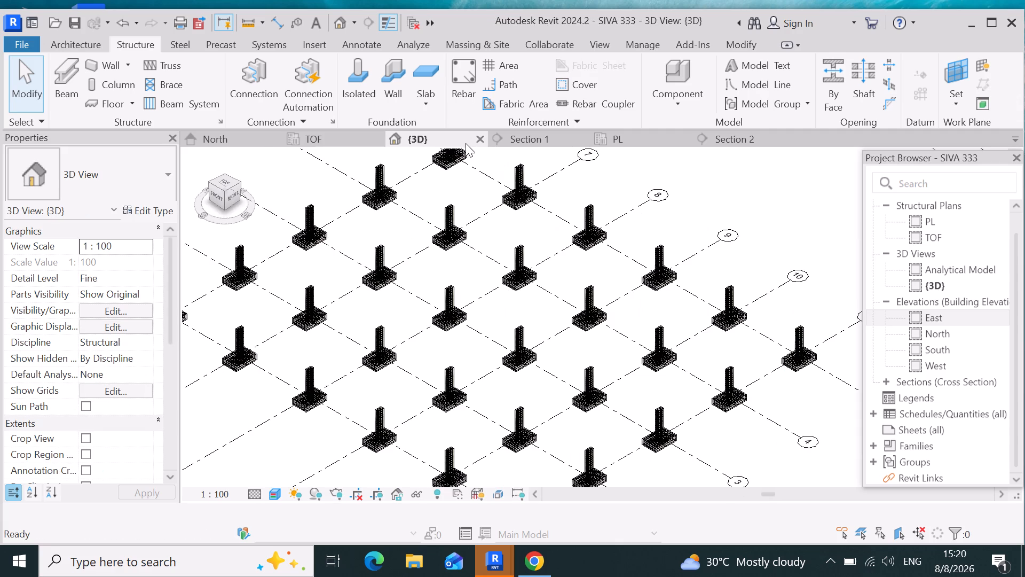
pyautogui.scroll(-6, 567, 295)
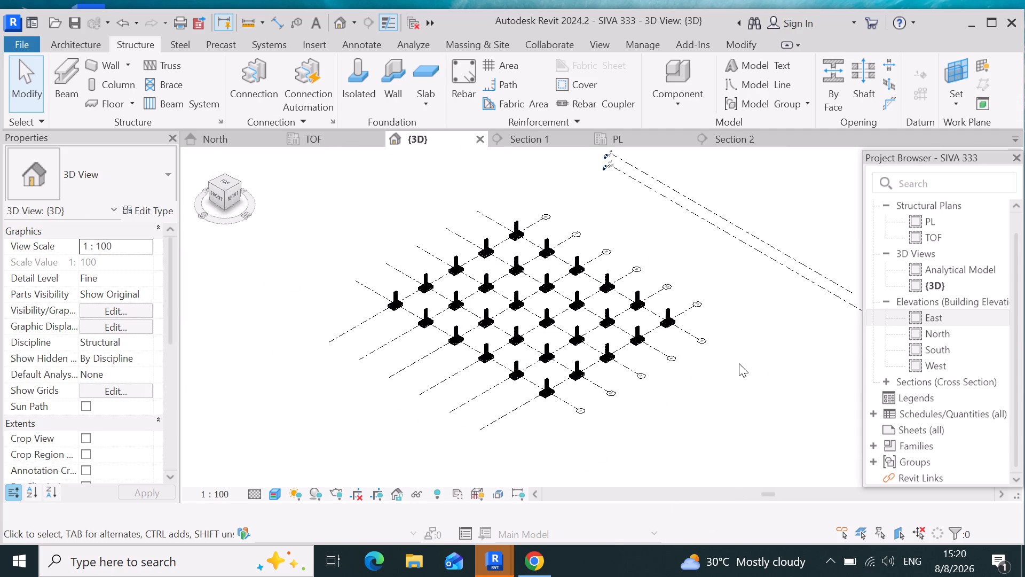
pyautogui.scroll(5, 484, 330)
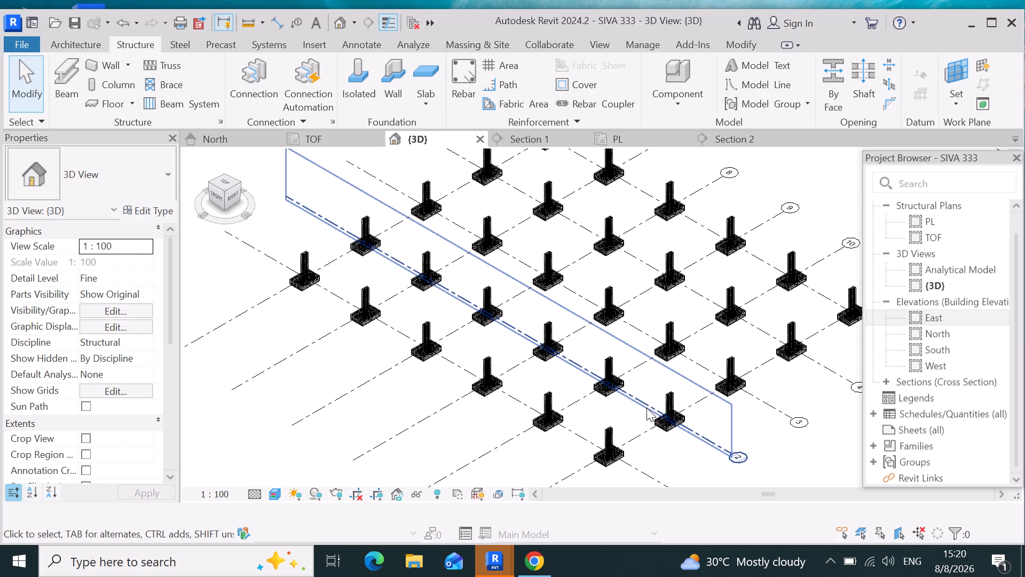
pyautogui.scroll(-4, 559, 378)
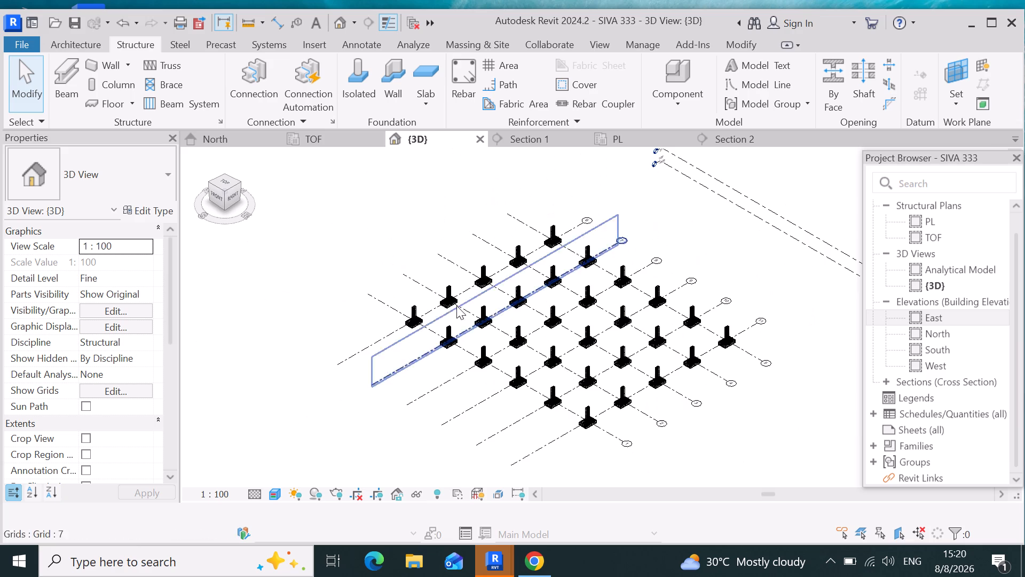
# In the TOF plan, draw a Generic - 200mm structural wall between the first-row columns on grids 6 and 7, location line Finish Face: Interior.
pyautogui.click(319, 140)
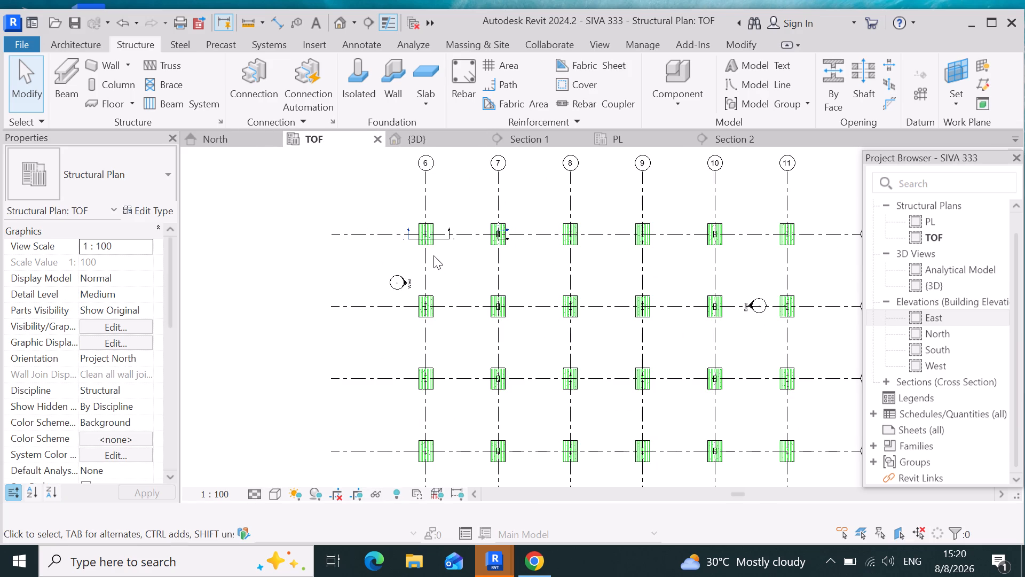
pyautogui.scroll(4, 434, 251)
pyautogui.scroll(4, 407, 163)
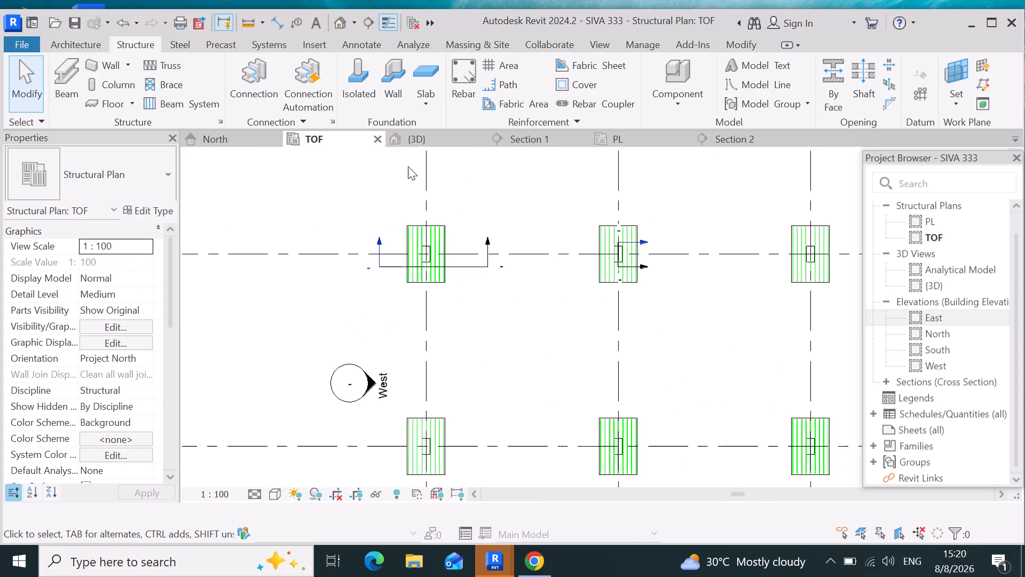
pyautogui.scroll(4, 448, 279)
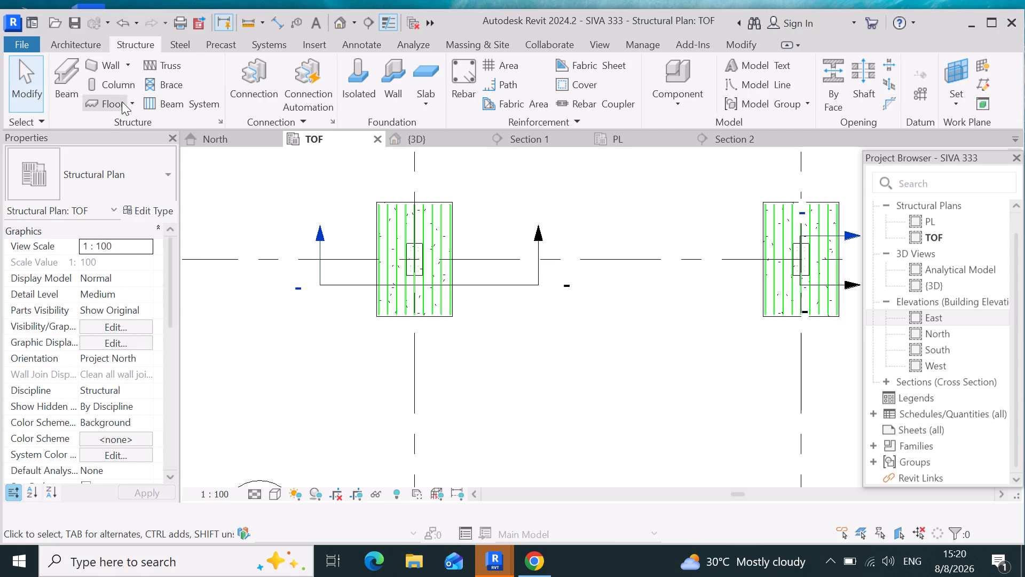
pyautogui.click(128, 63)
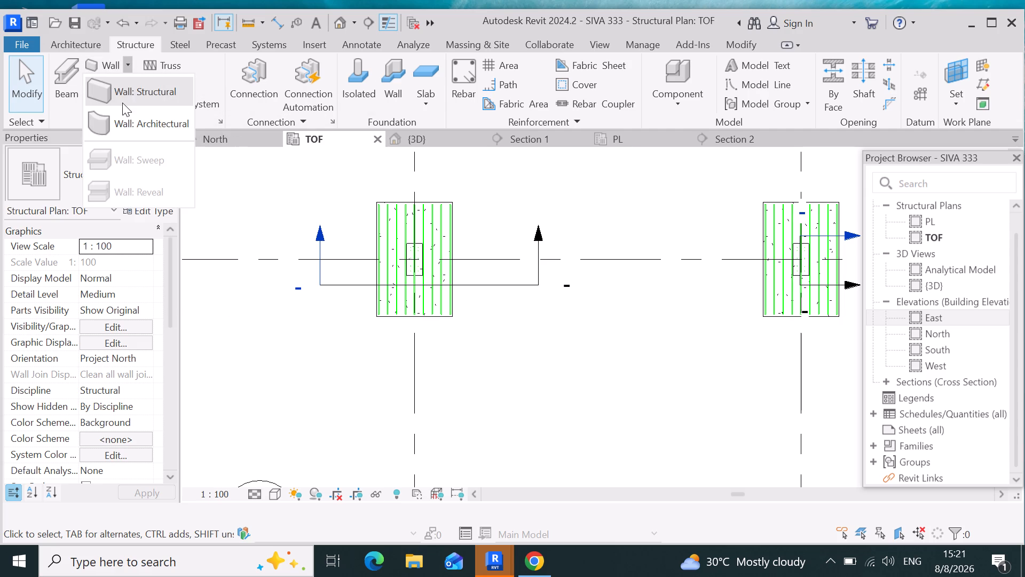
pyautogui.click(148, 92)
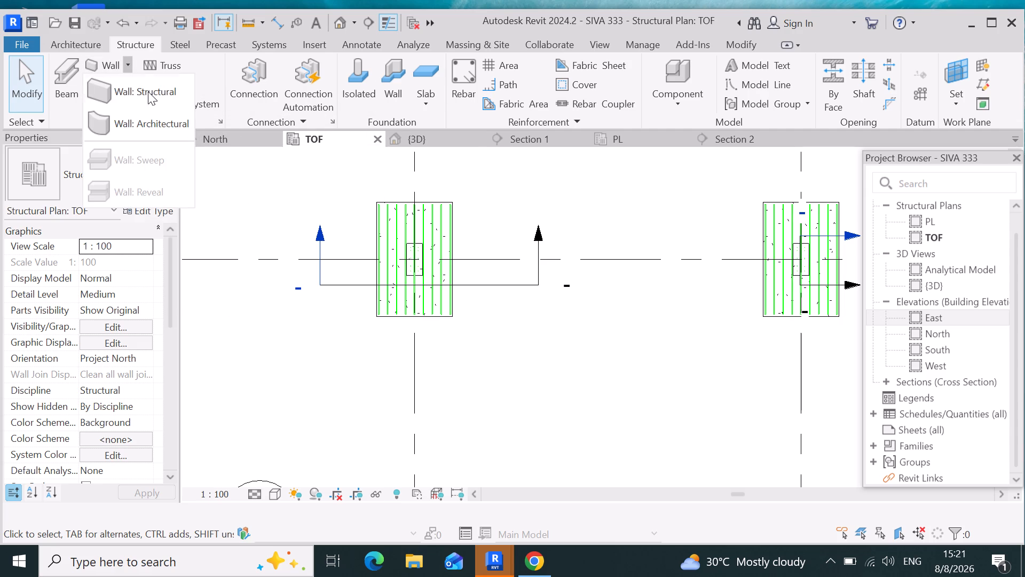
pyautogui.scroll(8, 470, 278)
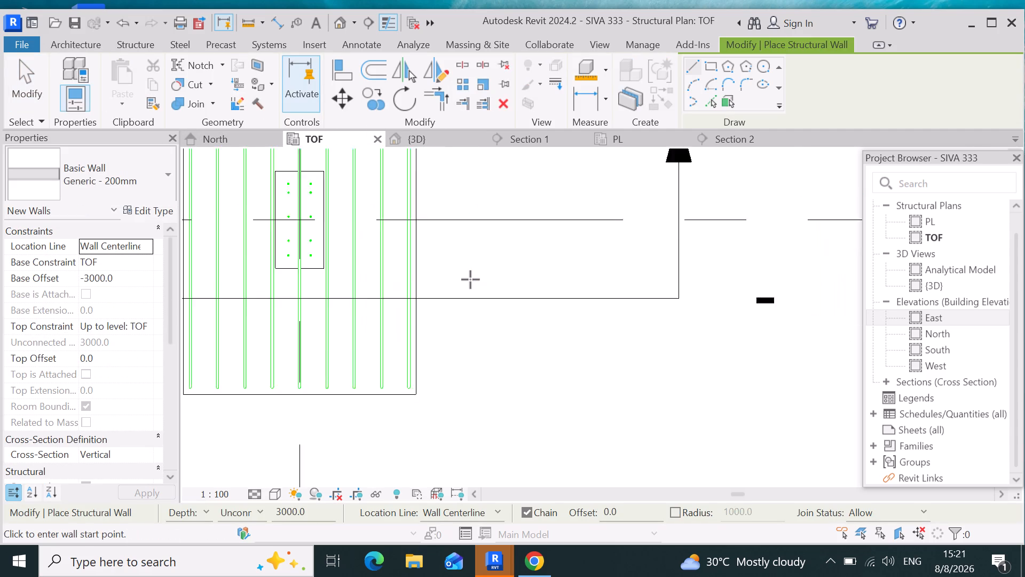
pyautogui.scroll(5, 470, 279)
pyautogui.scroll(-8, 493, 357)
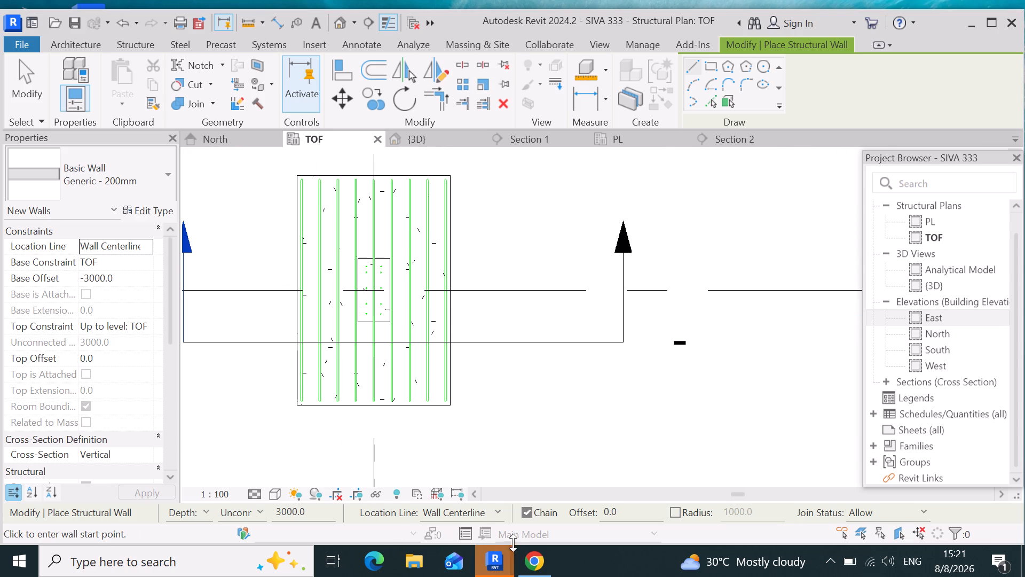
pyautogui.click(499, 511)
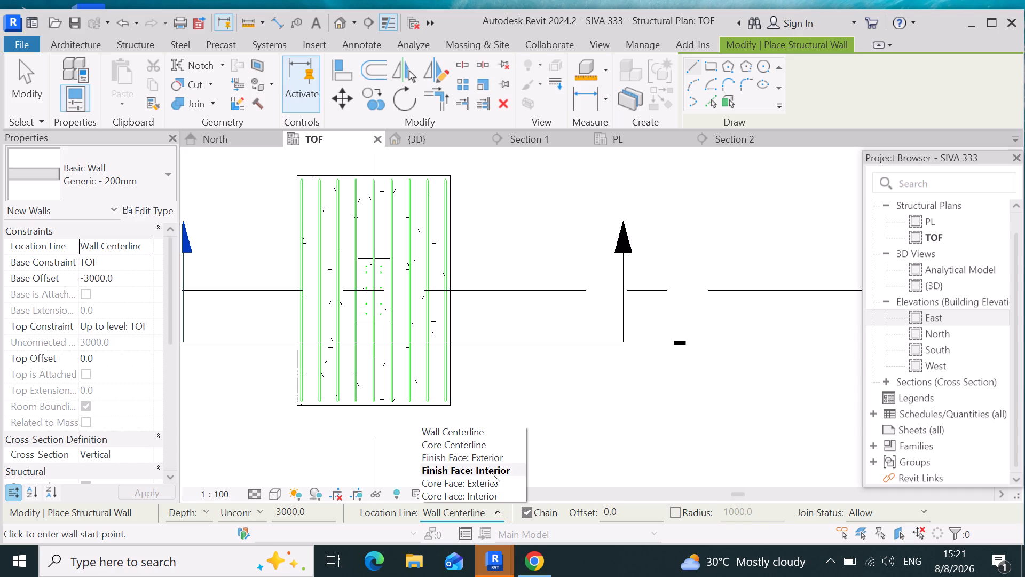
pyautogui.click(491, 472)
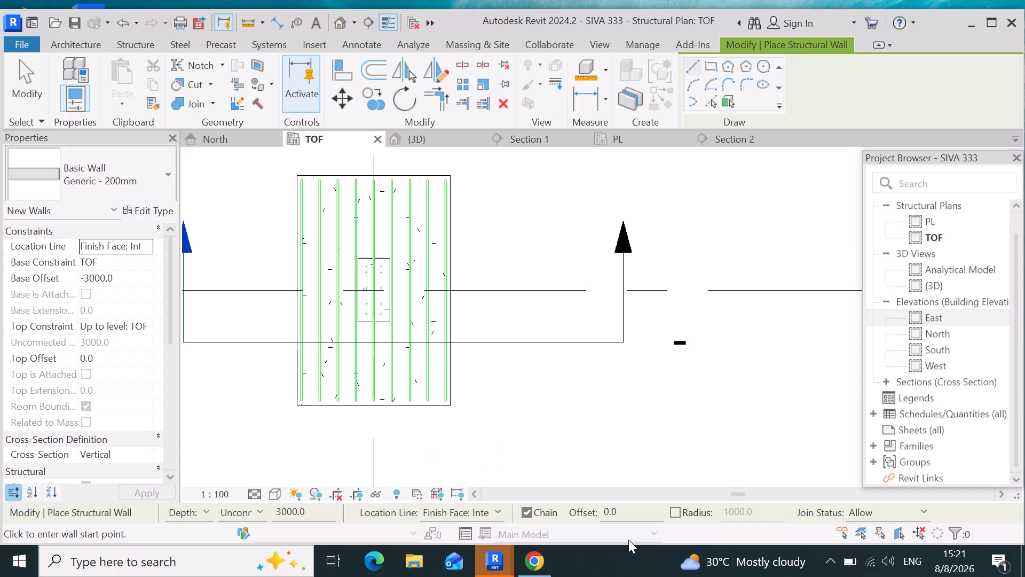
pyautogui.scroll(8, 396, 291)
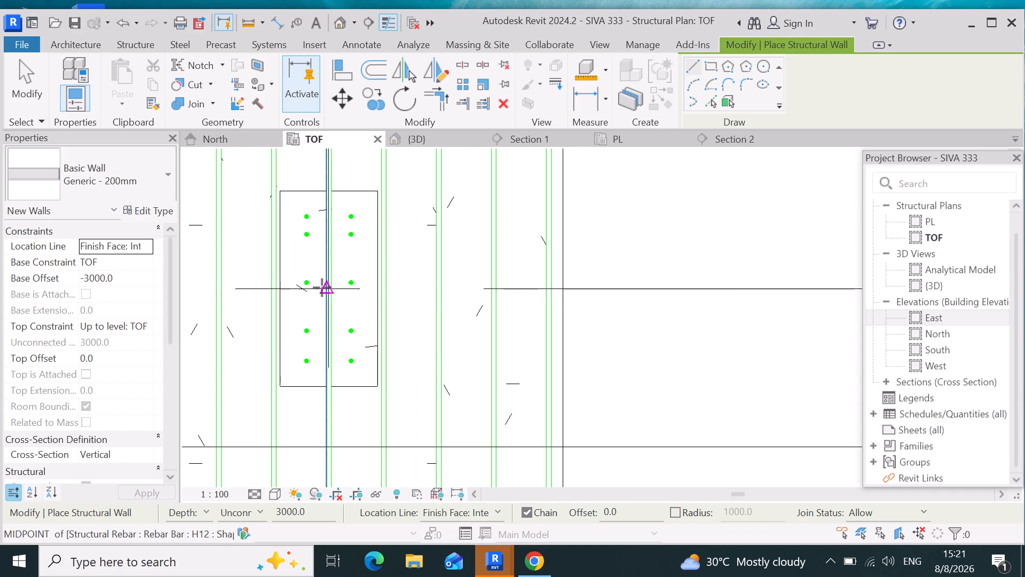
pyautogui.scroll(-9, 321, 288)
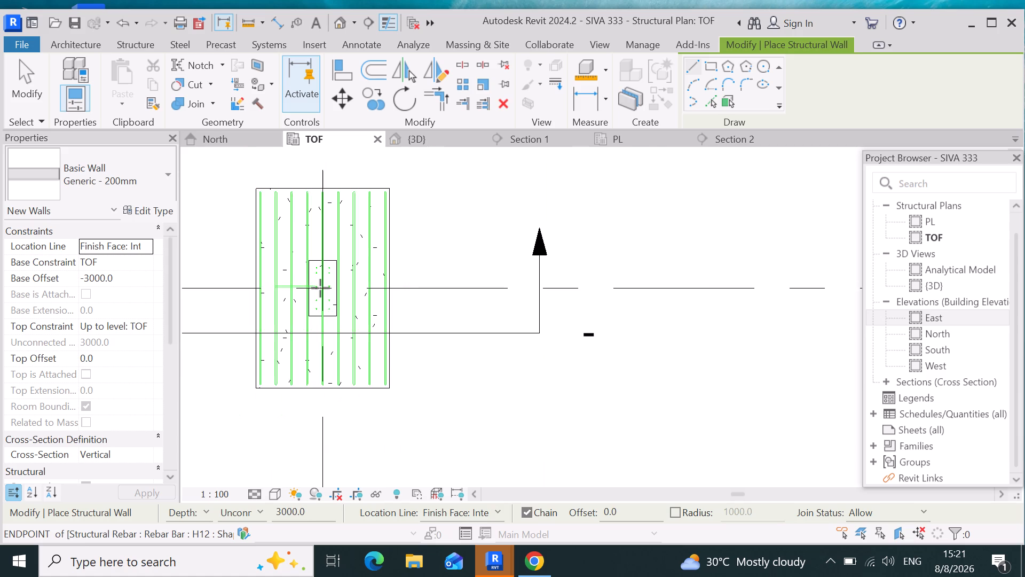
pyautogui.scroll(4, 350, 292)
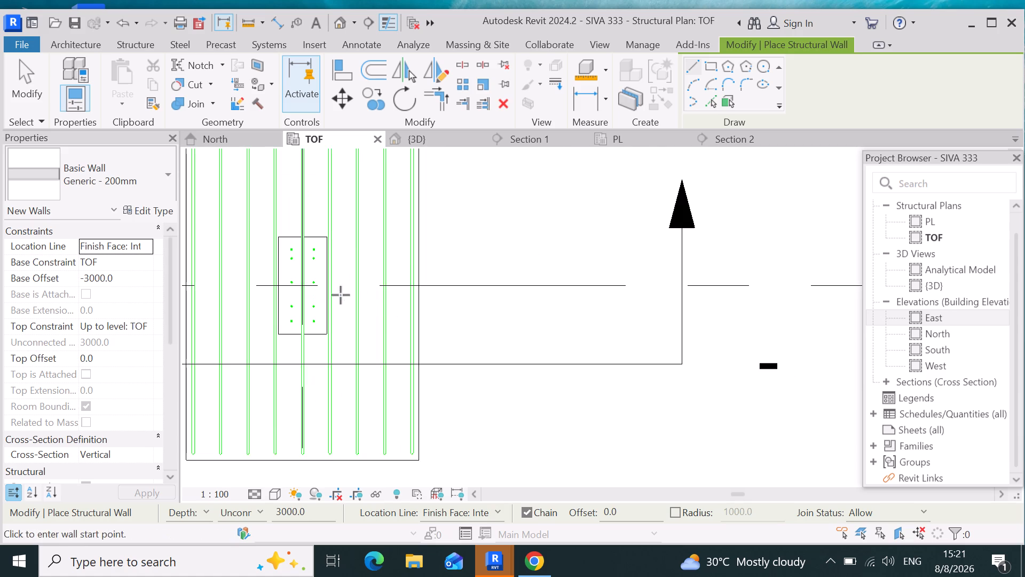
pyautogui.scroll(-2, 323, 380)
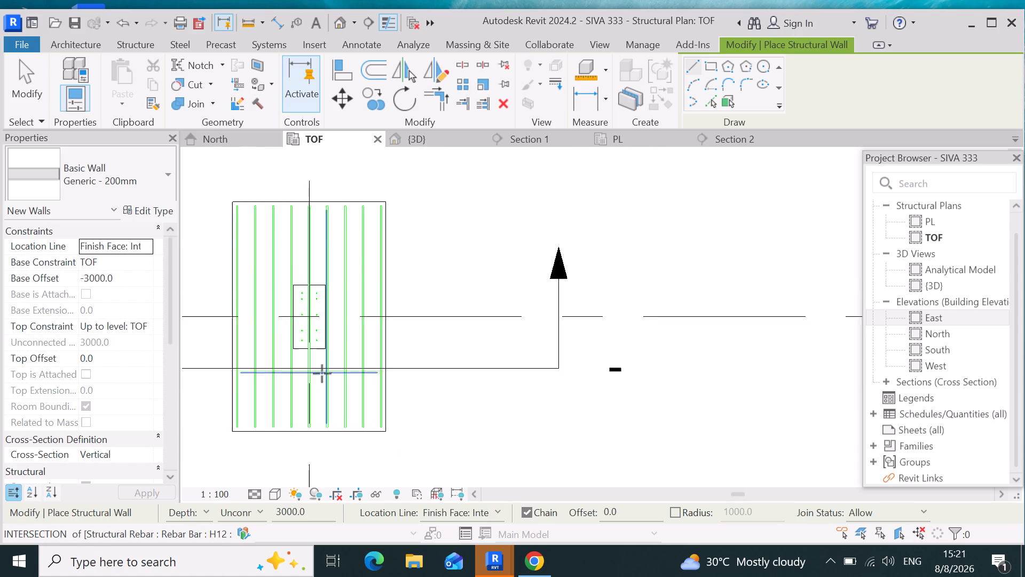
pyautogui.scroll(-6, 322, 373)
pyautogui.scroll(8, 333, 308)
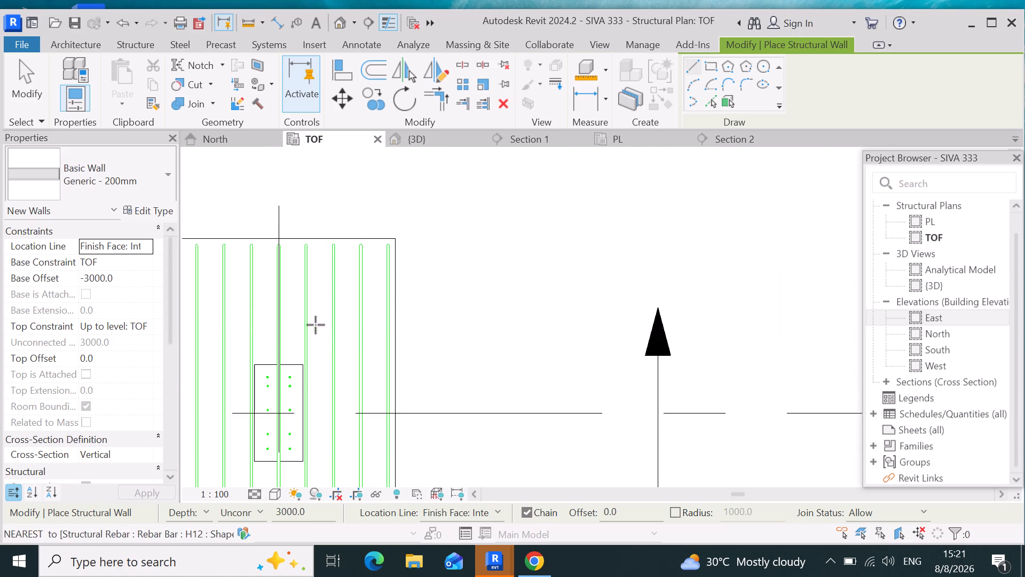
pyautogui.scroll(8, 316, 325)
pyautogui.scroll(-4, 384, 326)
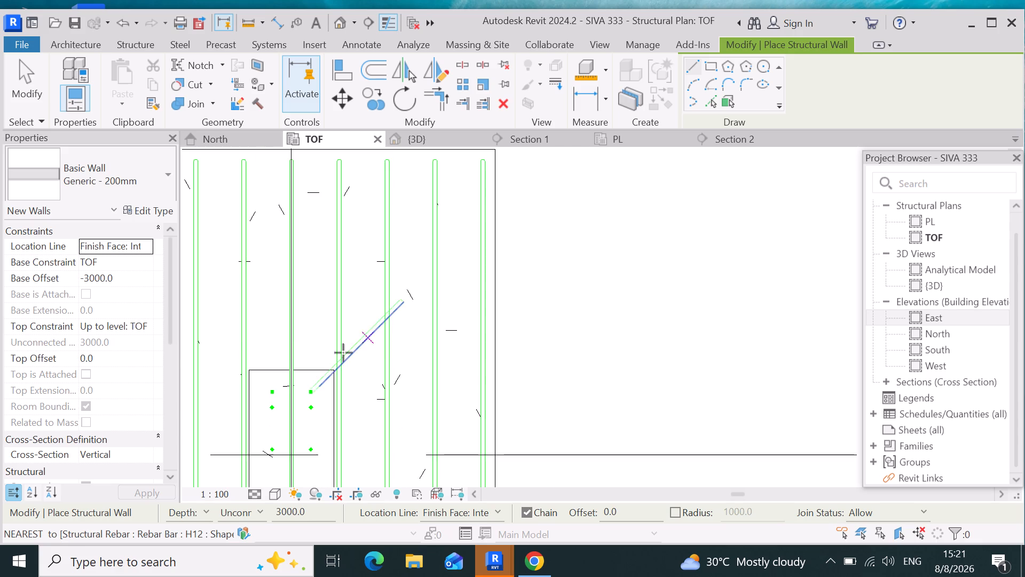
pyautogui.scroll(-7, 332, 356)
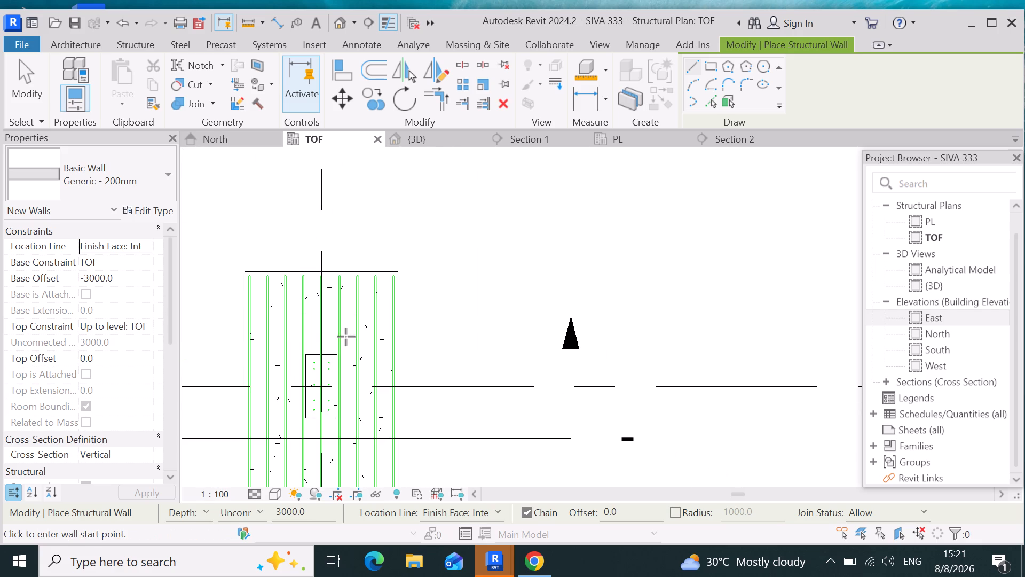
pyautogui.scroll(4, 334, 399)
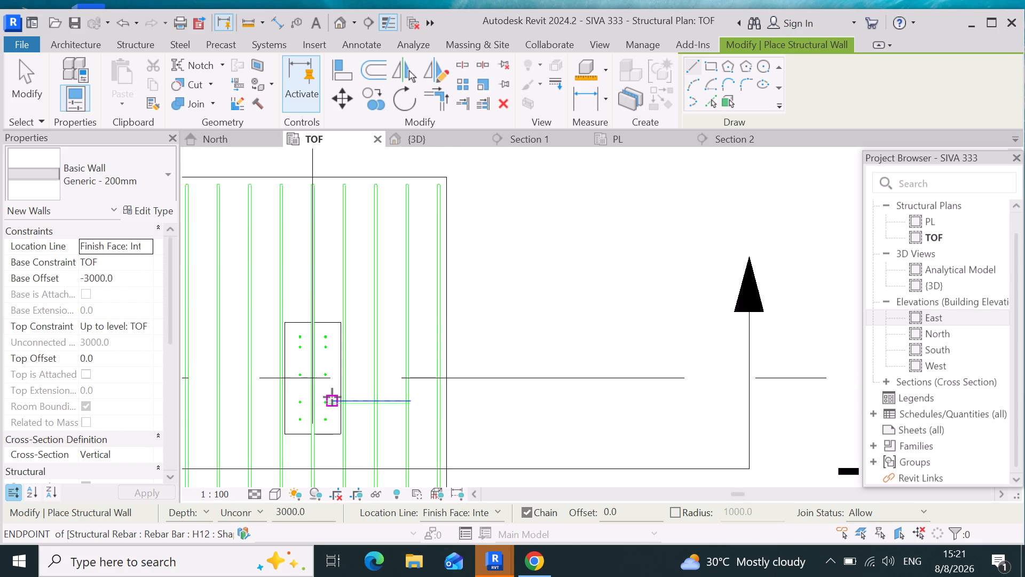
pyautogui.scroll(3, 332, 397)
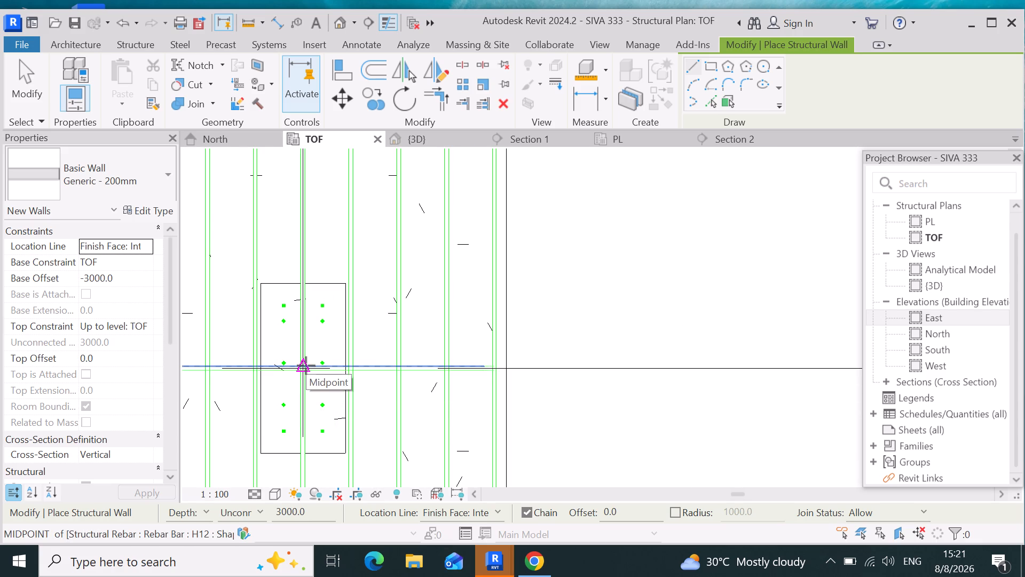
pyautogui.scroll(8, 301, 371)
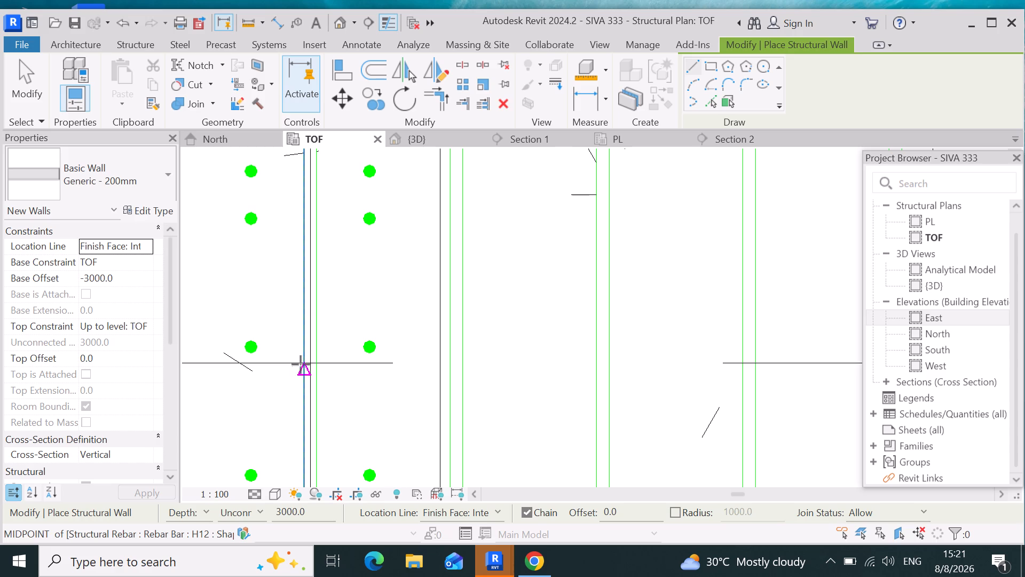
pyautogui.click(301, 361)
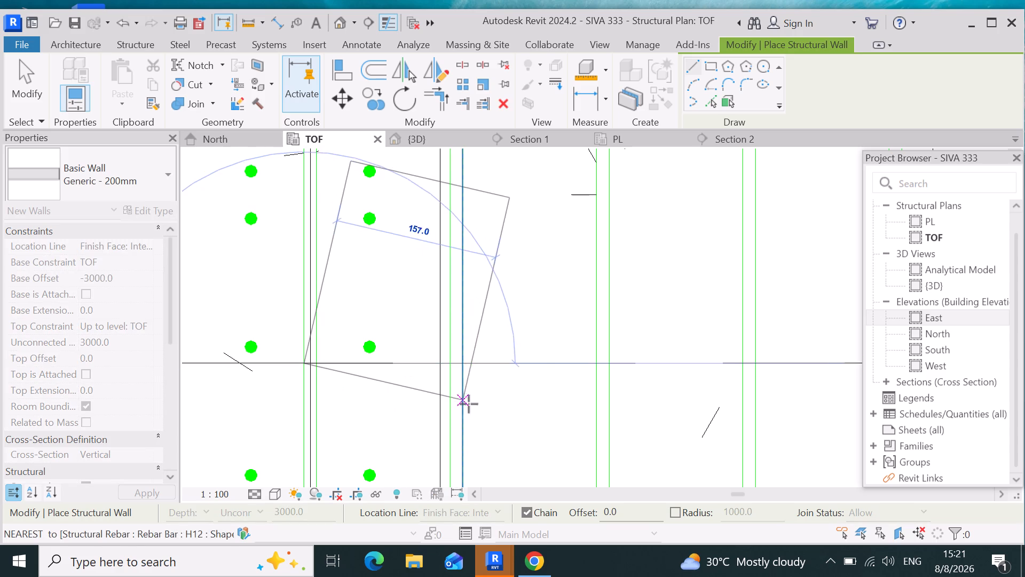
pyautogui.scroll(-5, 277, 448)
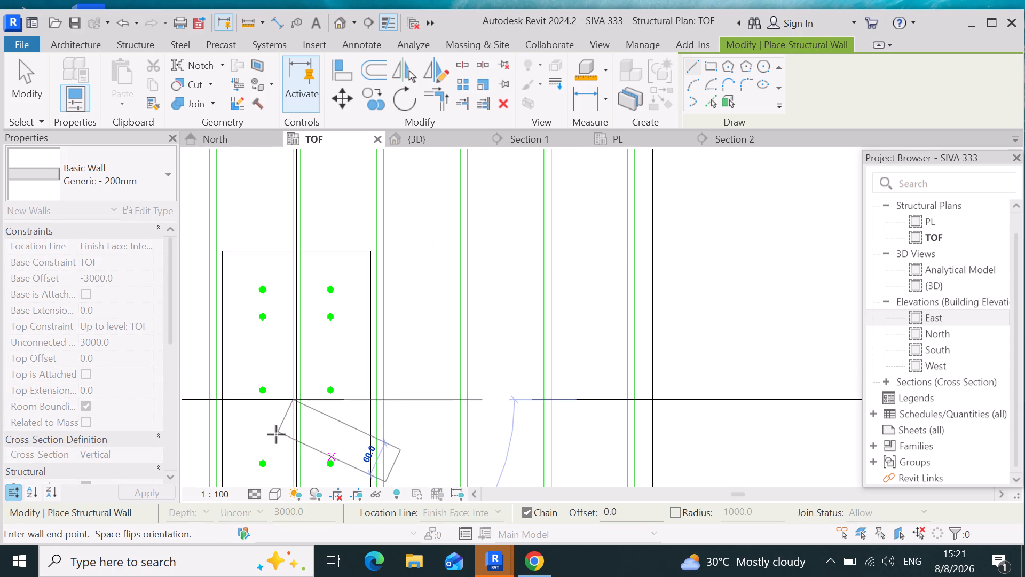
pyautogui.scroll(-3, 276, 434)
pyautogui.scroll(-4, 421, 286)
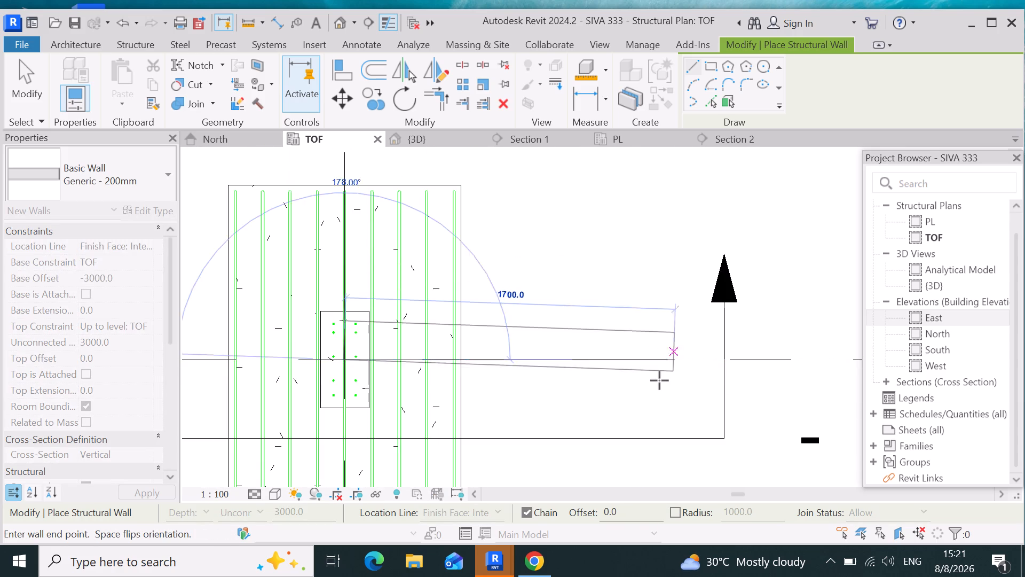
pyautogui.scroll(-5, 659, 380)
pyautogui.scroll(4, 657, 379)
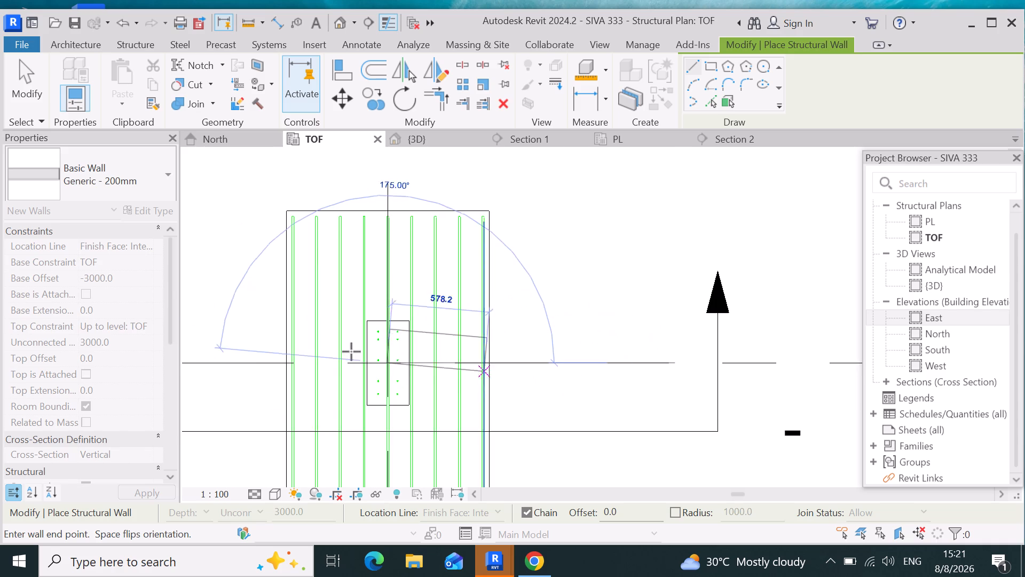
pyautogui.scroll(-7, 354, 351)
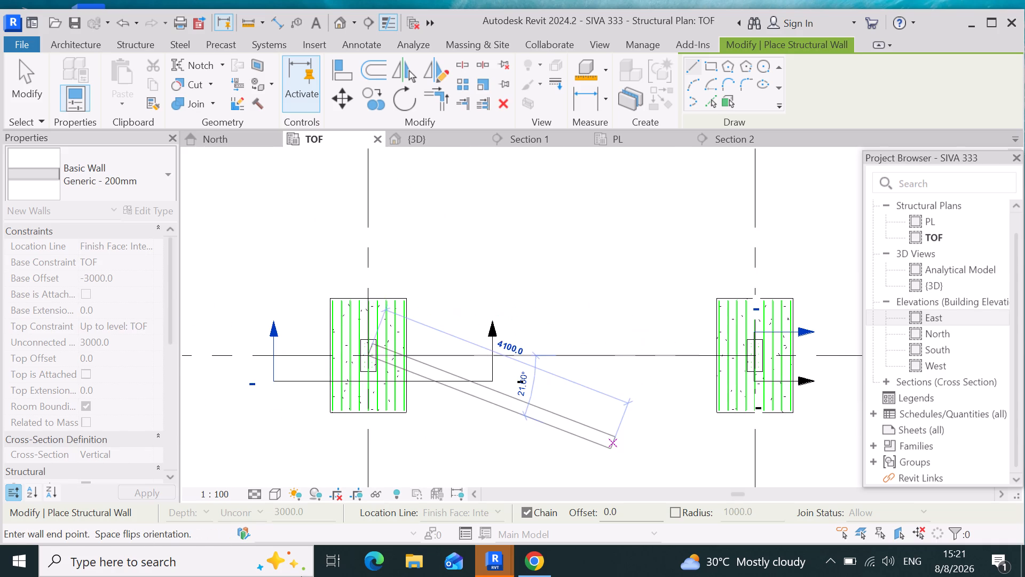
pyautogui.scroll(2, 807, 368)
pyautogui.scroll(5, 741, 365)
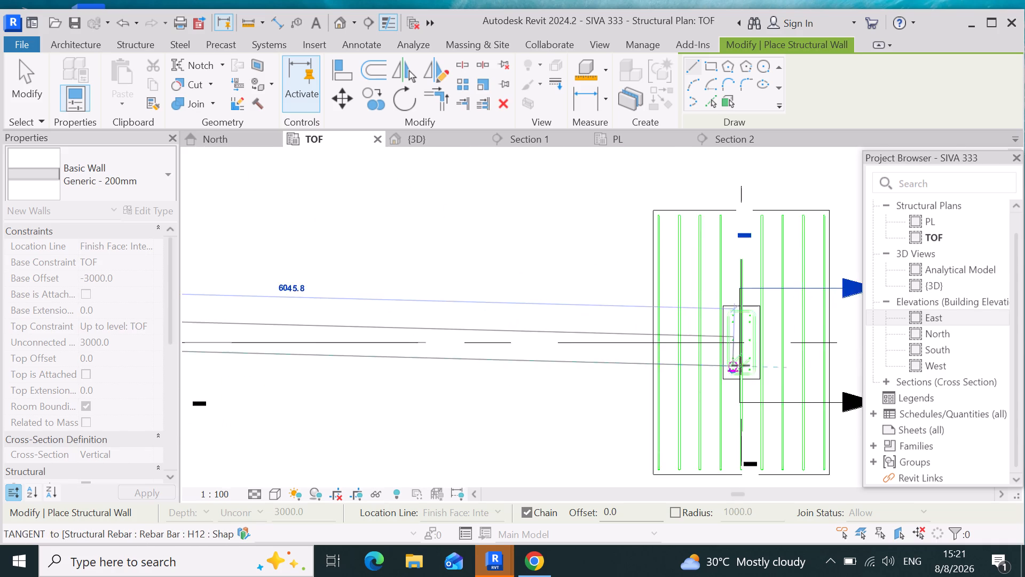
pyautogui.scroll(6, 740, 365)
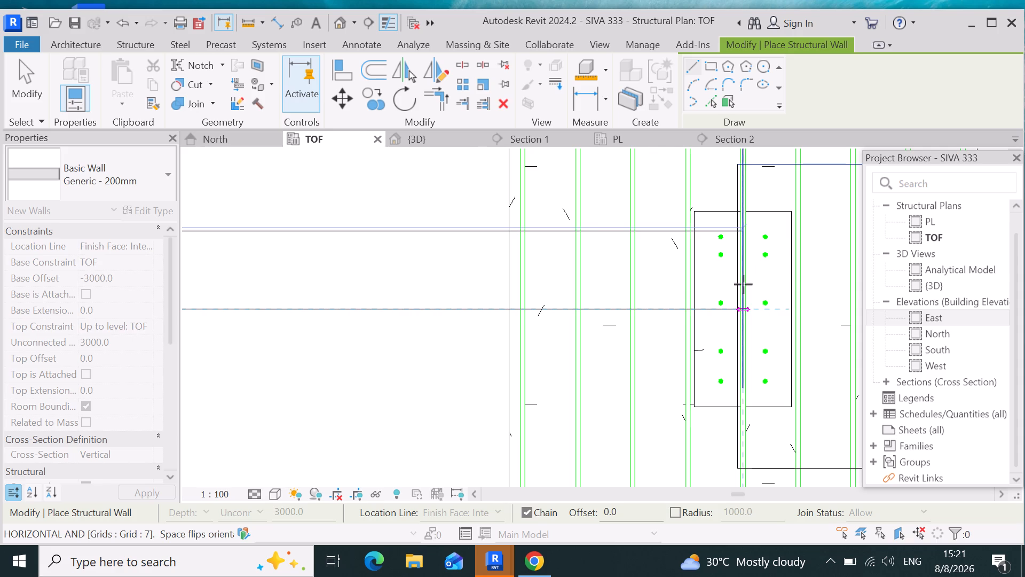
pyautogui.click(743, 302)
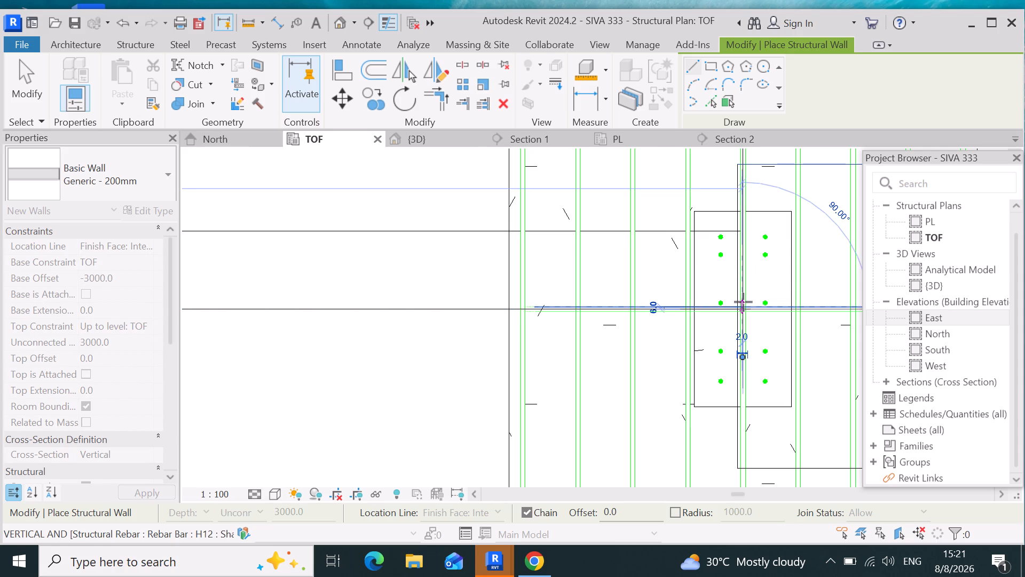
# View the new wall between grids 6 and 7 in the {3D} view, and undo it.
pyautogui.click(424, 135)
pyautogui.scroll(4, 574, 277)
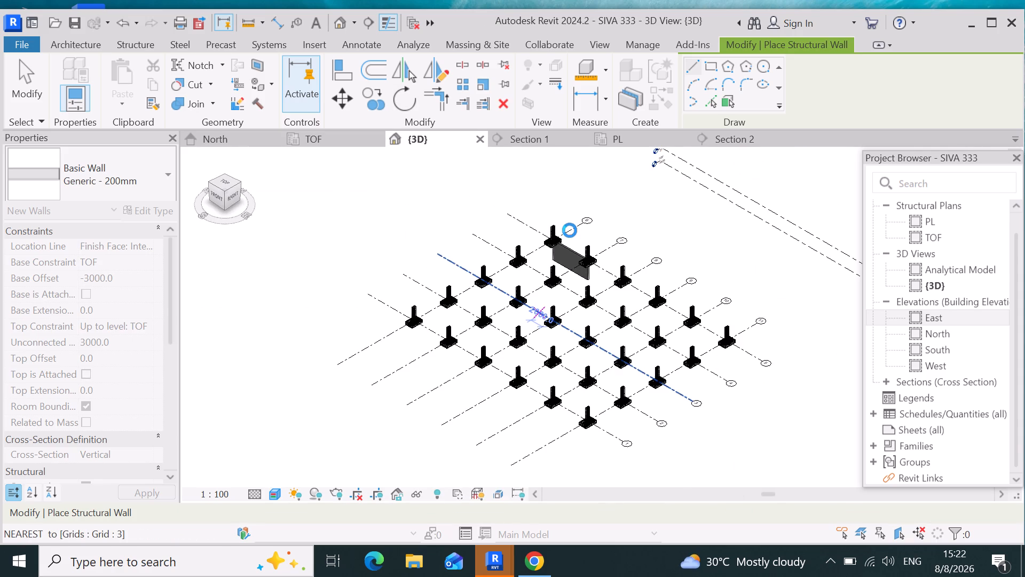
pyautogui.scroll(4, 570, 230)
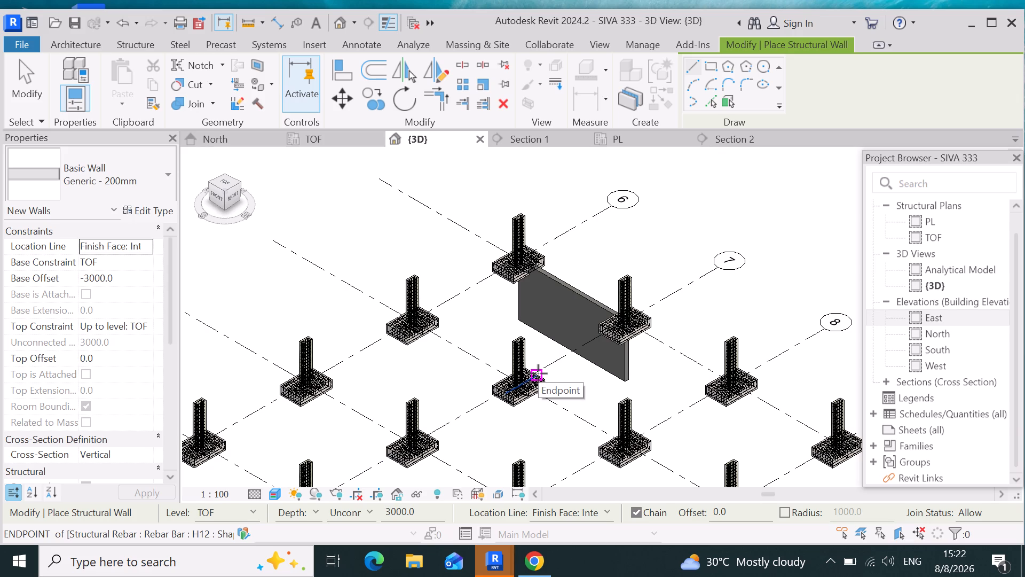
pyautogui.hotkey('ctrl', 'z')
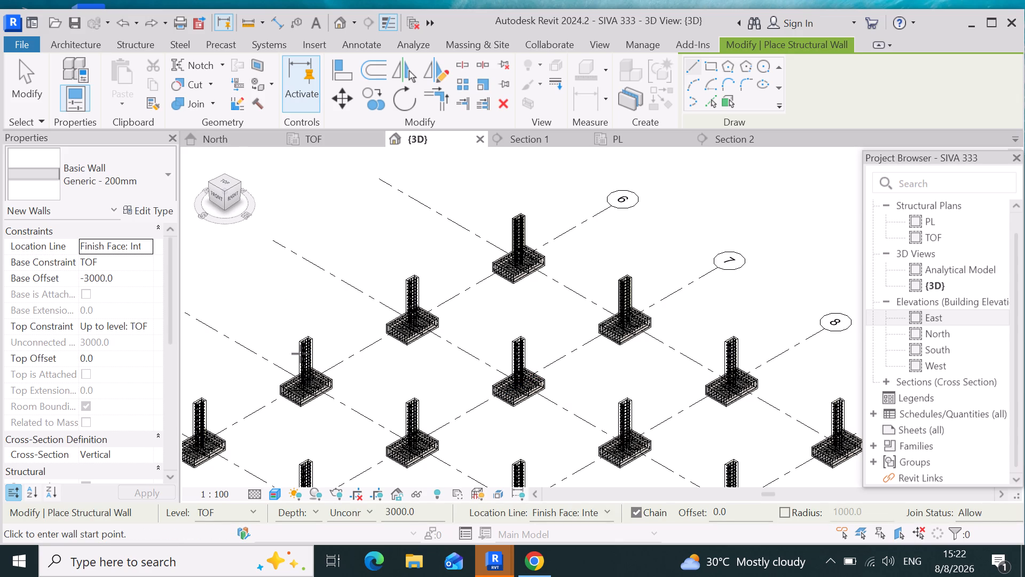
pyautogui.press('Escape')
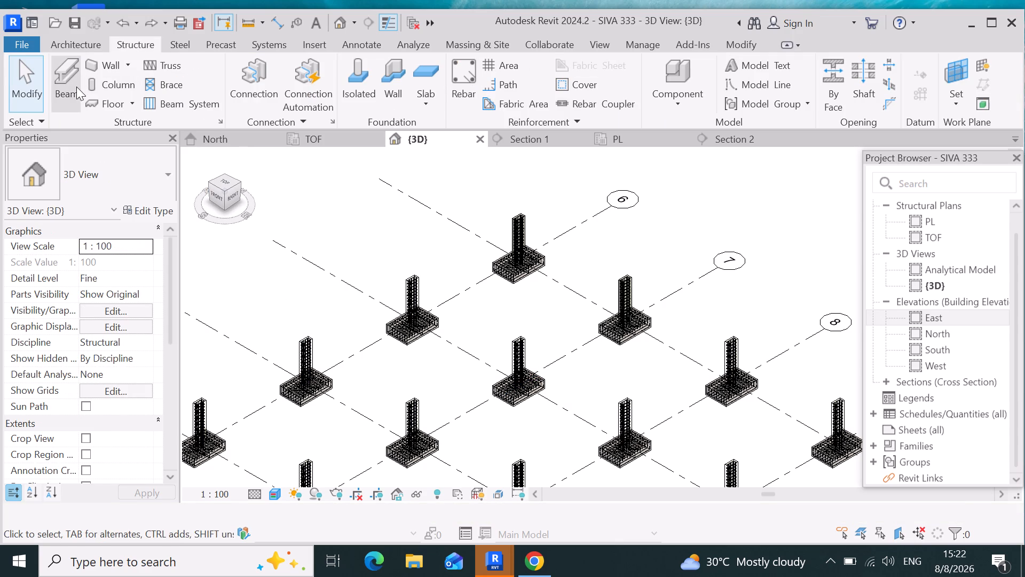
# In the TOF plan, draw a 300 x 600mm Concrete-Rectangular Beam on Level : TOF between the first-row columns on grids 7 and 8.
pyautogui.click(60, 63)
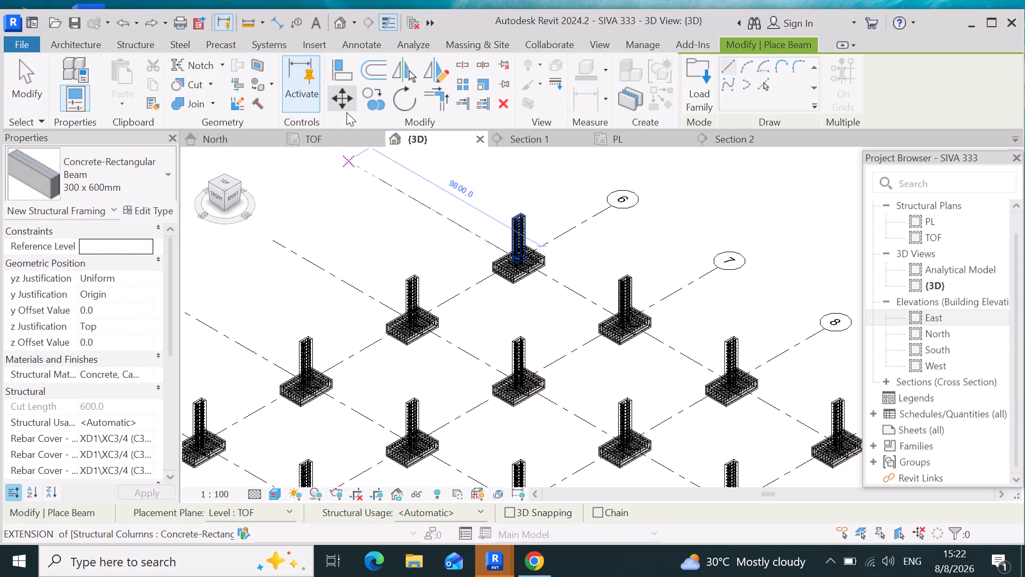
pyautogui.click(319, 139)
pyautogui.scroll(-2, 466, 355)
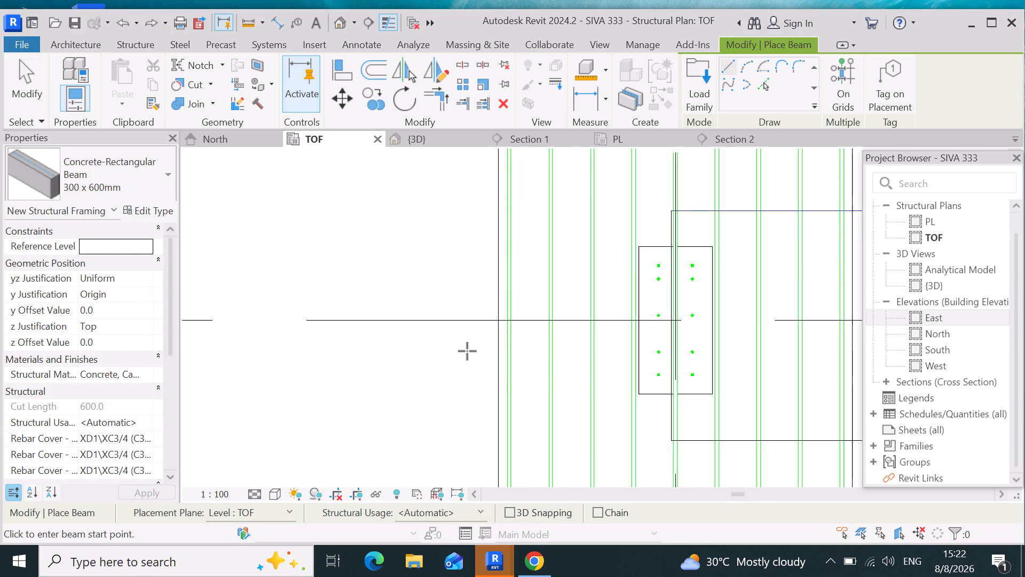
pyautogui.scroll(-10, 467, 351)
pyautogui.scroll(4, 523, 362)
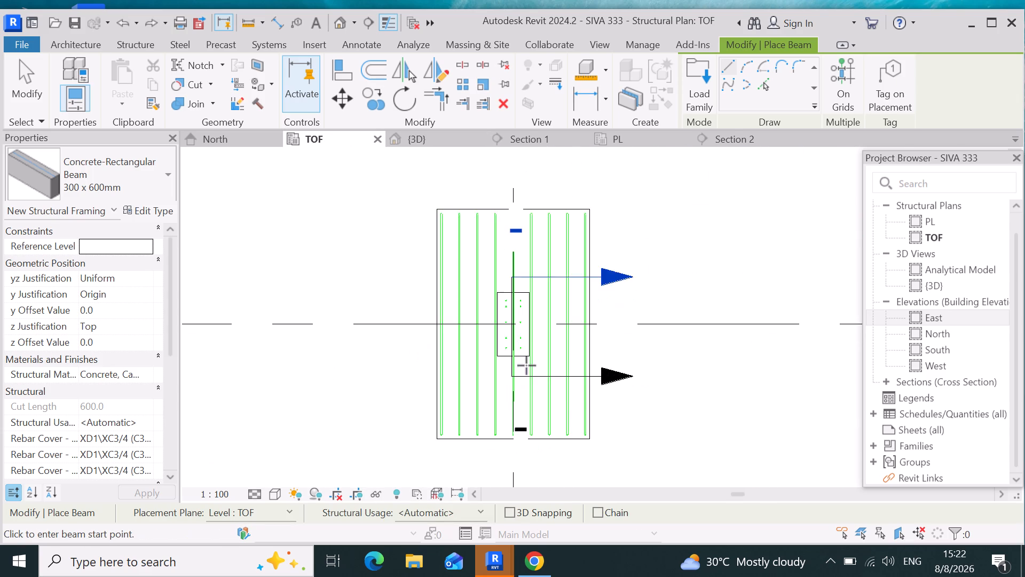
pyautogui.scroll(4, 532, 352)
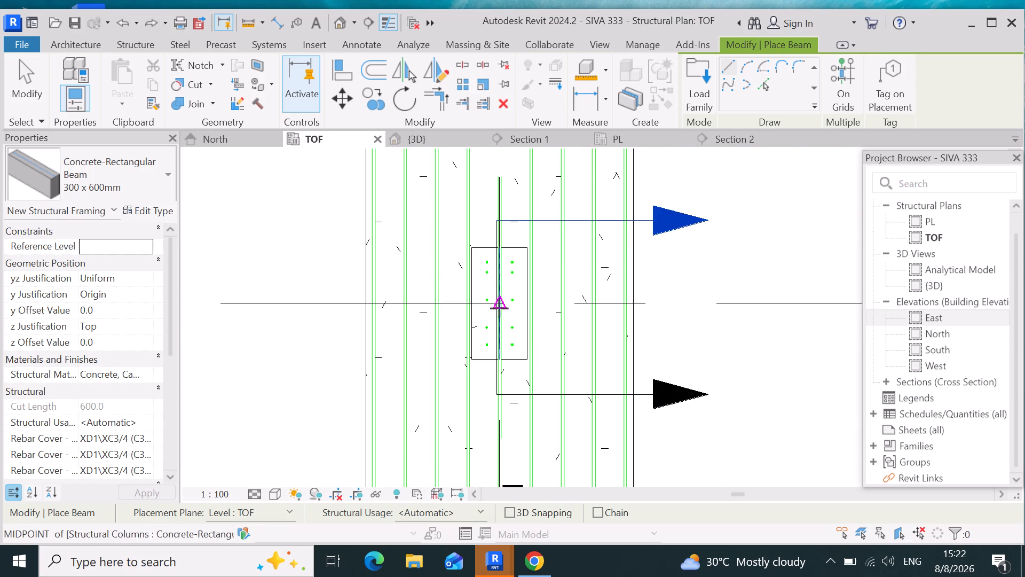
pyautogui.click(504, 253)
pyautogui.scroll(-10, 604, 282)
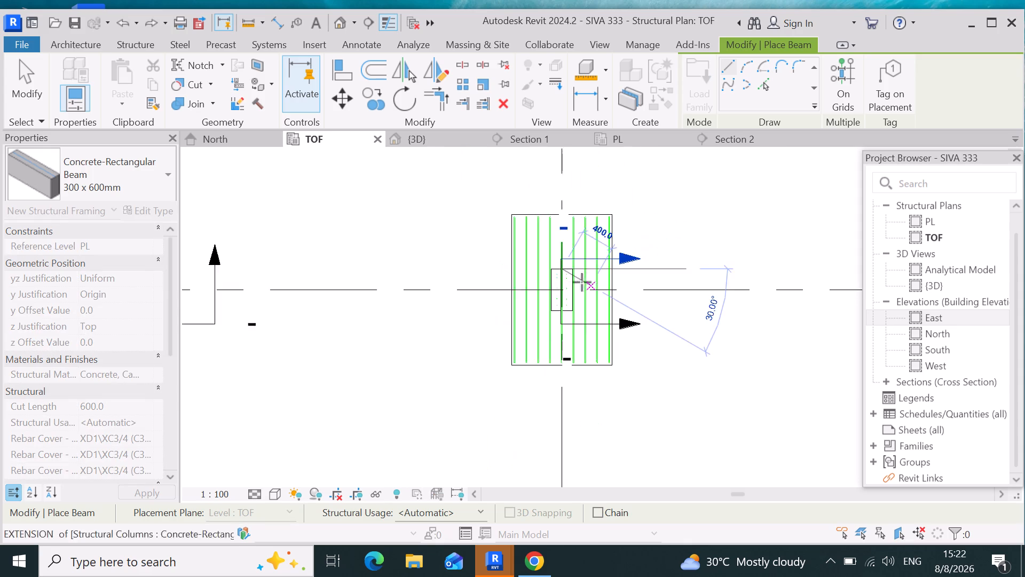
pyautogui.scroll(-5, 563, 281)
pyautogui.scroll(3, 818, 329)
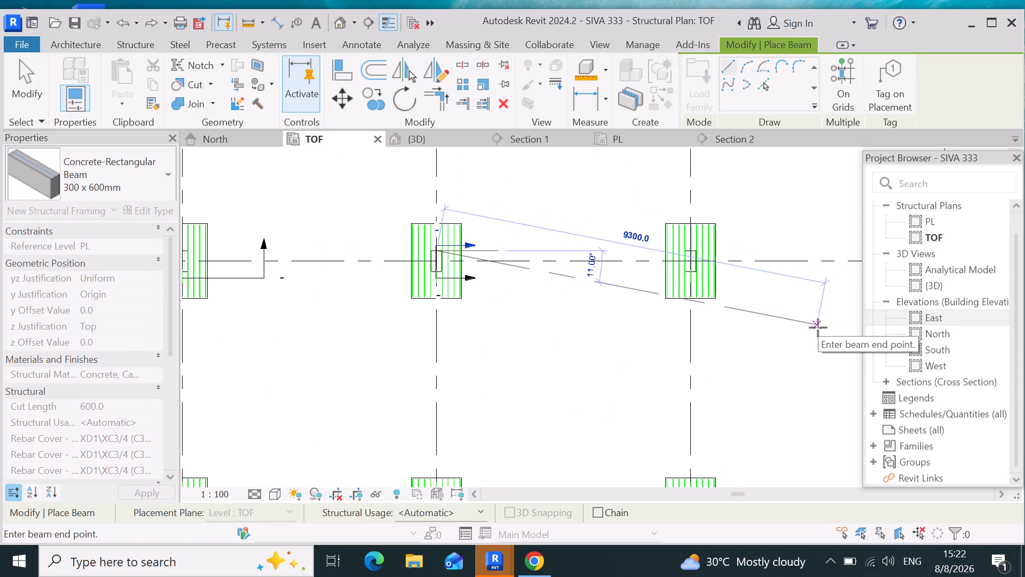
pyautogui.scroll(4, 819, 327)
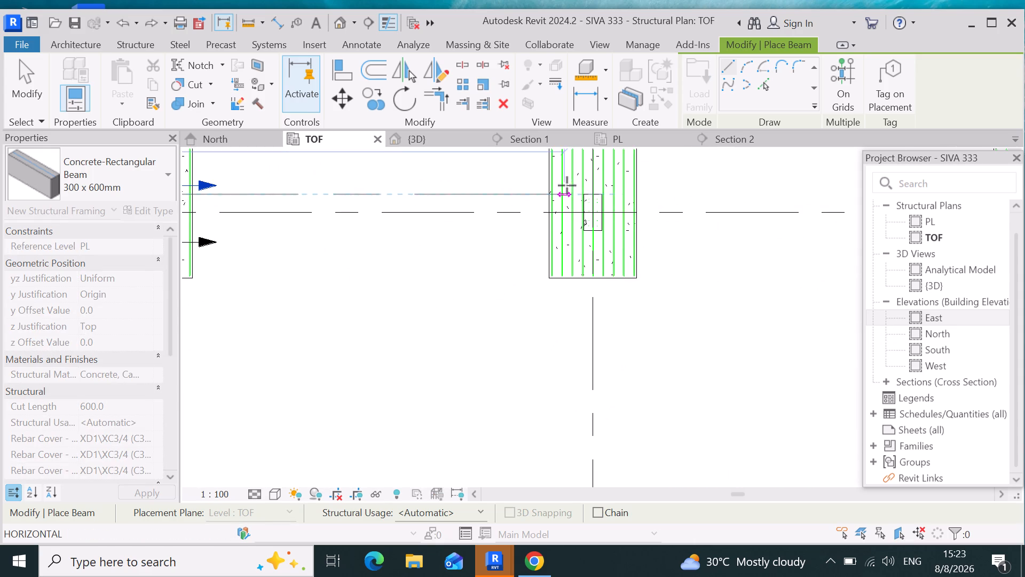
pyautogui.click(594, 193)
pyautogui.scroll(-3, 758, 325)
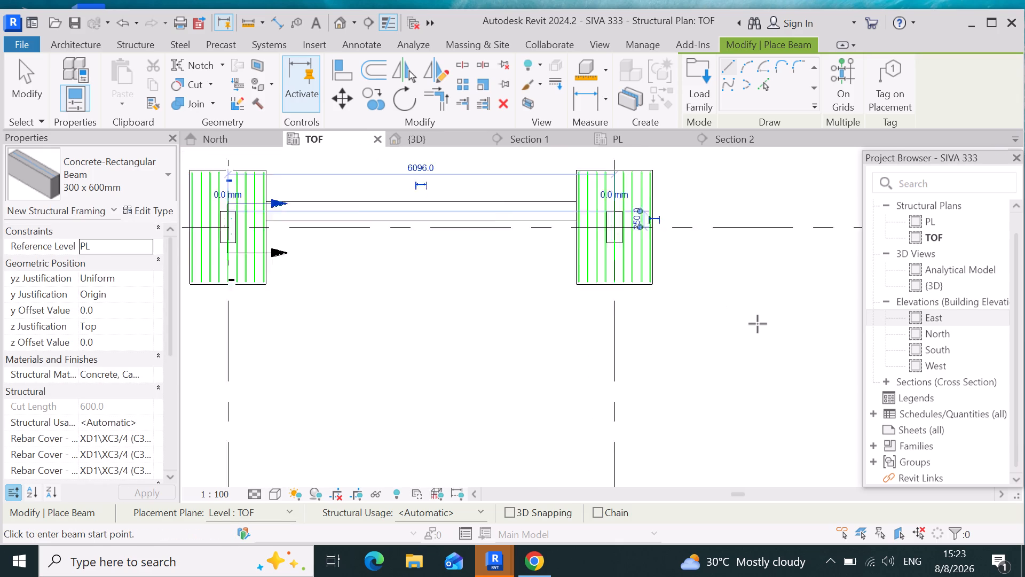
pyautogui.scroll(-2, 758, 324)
# Examine the new beam between grids 7 and 8 and how it meets the columns and footings in the {3D} view.
pyautogui.click(455, 139)
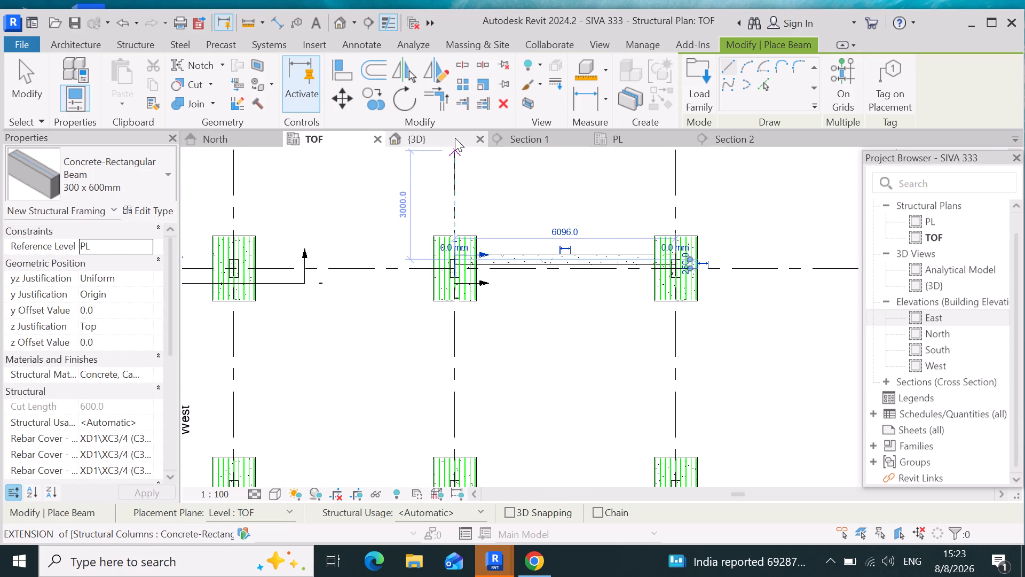
pyautogui.scroll(2, 794, 356)
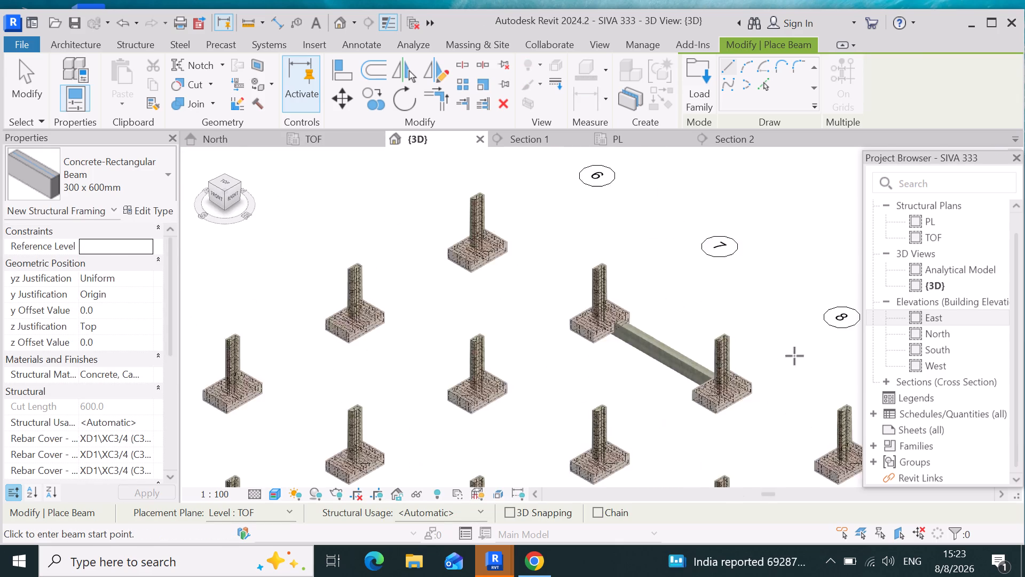
pyautogui.scroll(1, 794, 356)
pyautogui.scroll(3, 742, 399)
pyautogui.scroll(4, 549, 370)
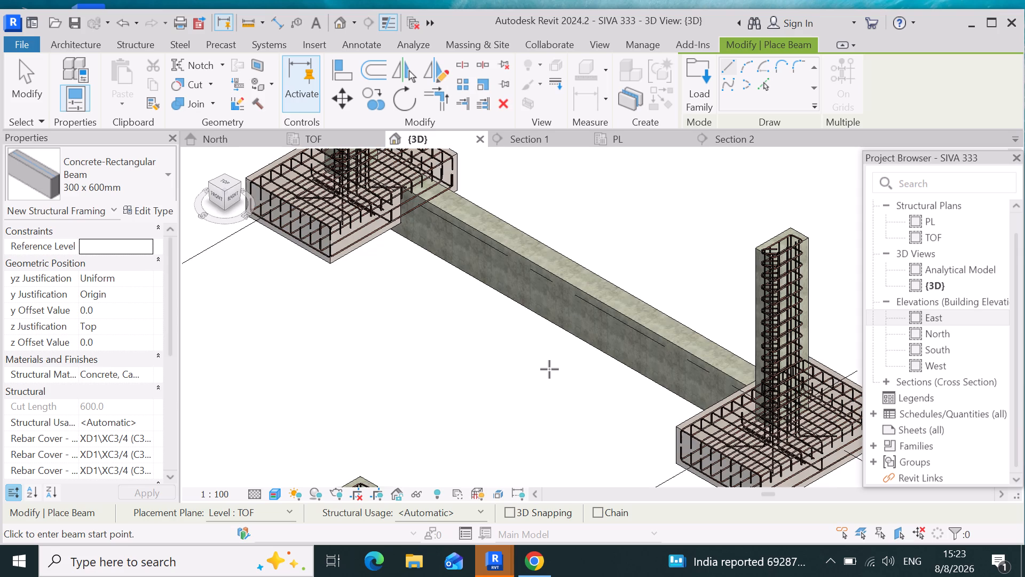
pyautogui.scroll(-4, 549, 366)
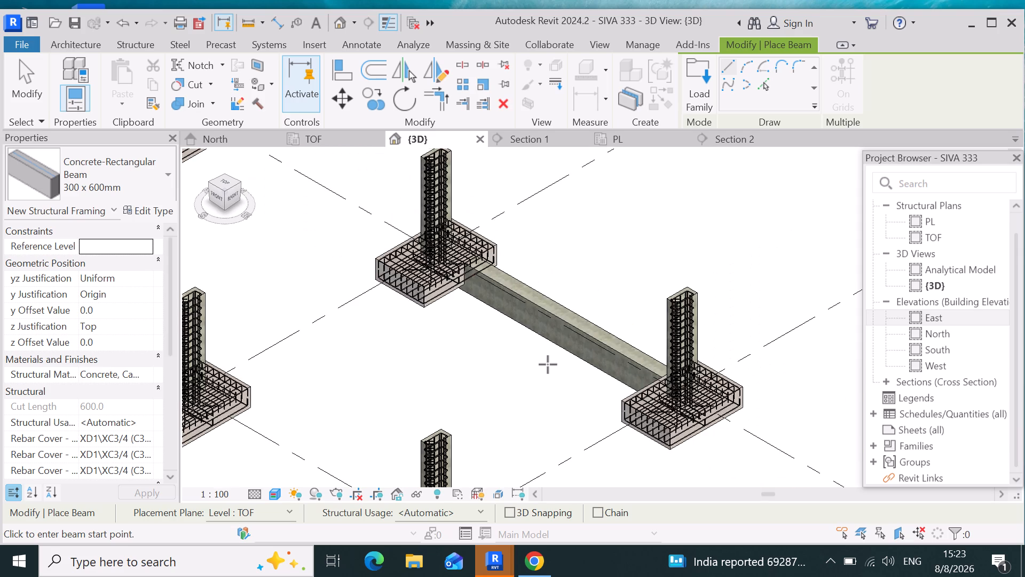
pyautogui.scroll(-4, 548, 364)
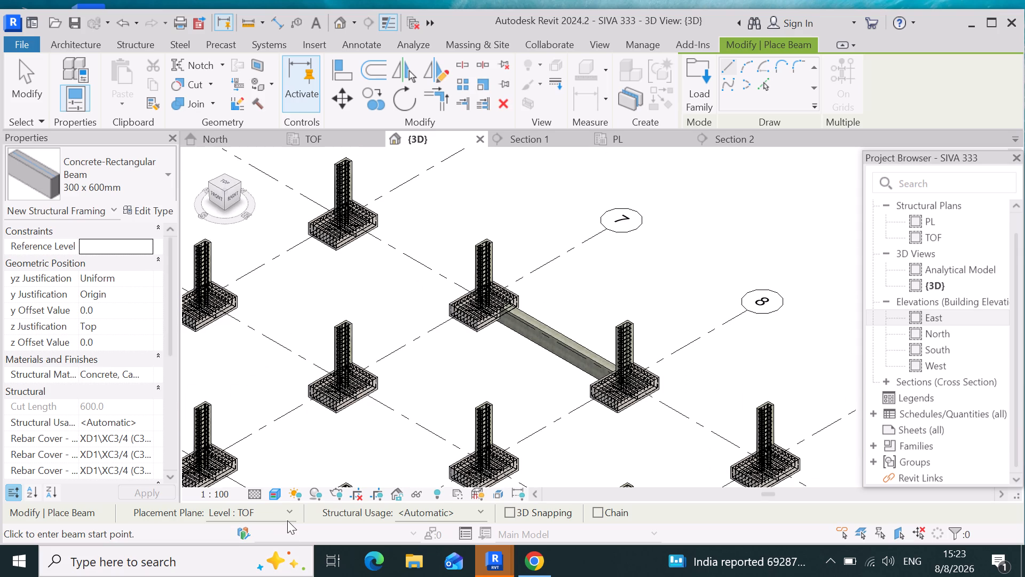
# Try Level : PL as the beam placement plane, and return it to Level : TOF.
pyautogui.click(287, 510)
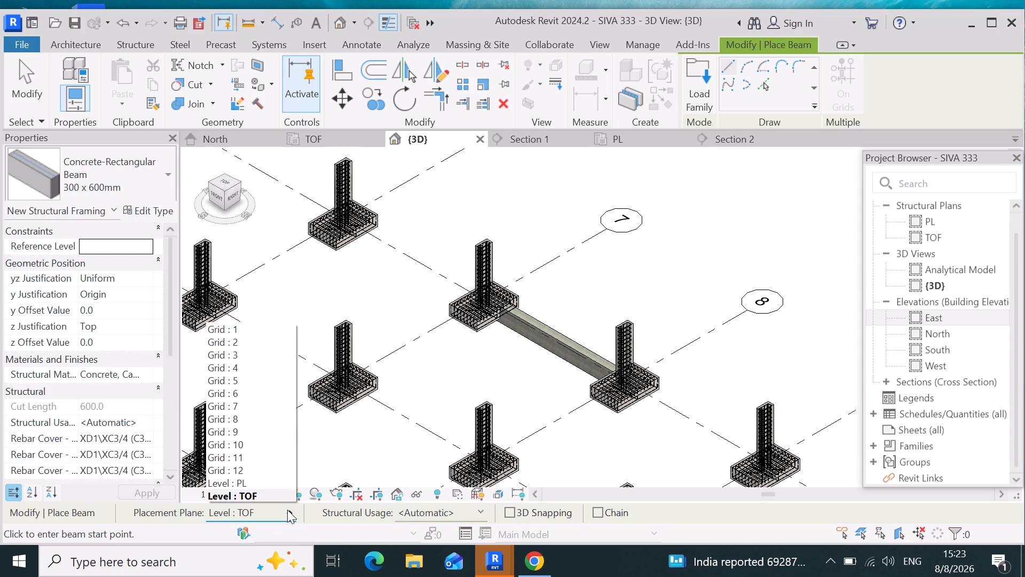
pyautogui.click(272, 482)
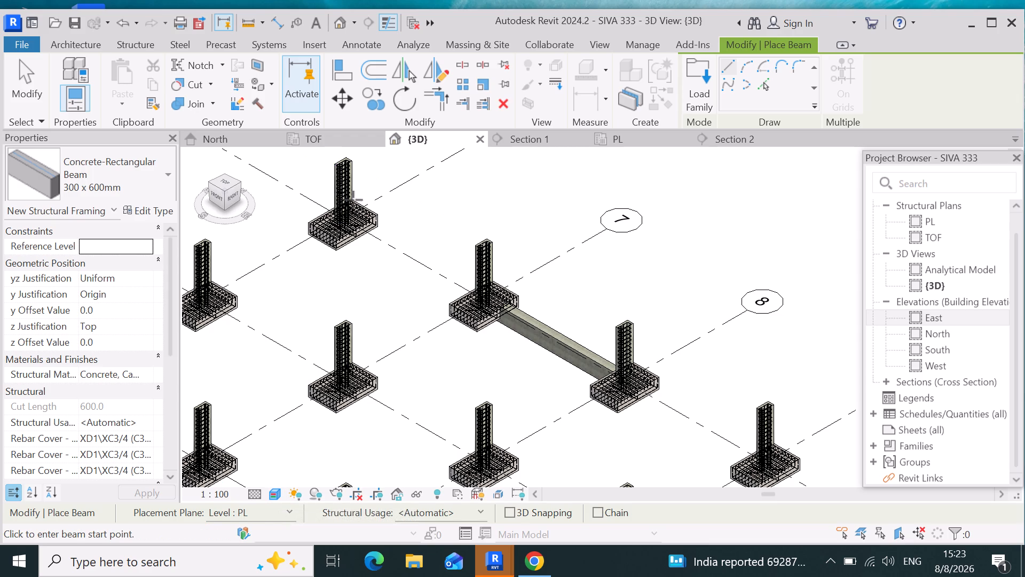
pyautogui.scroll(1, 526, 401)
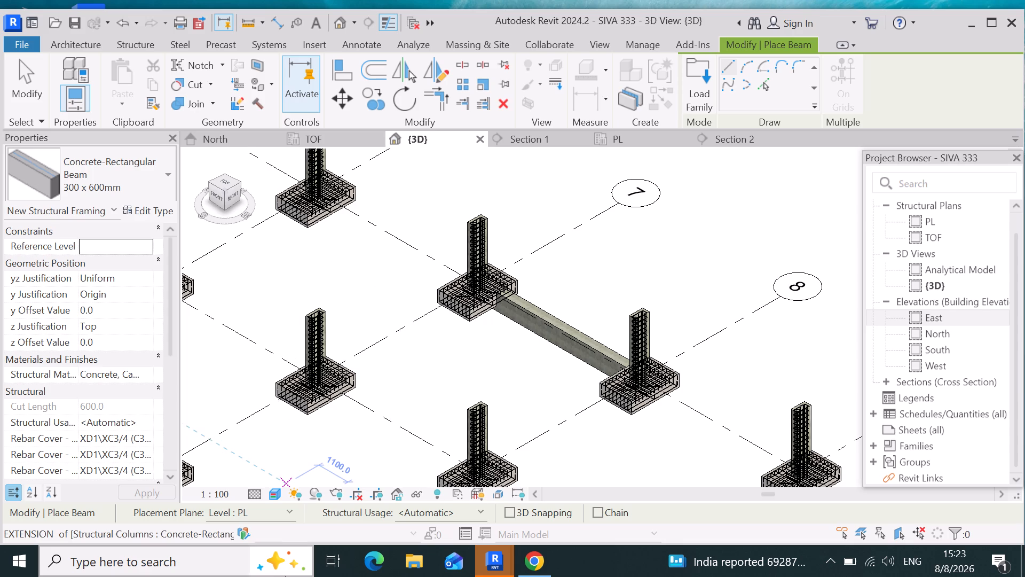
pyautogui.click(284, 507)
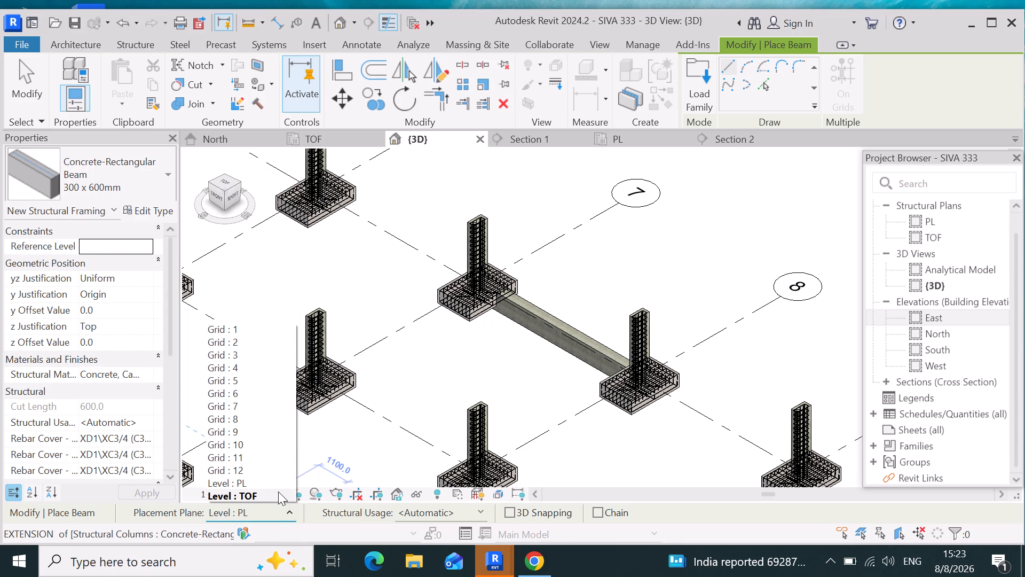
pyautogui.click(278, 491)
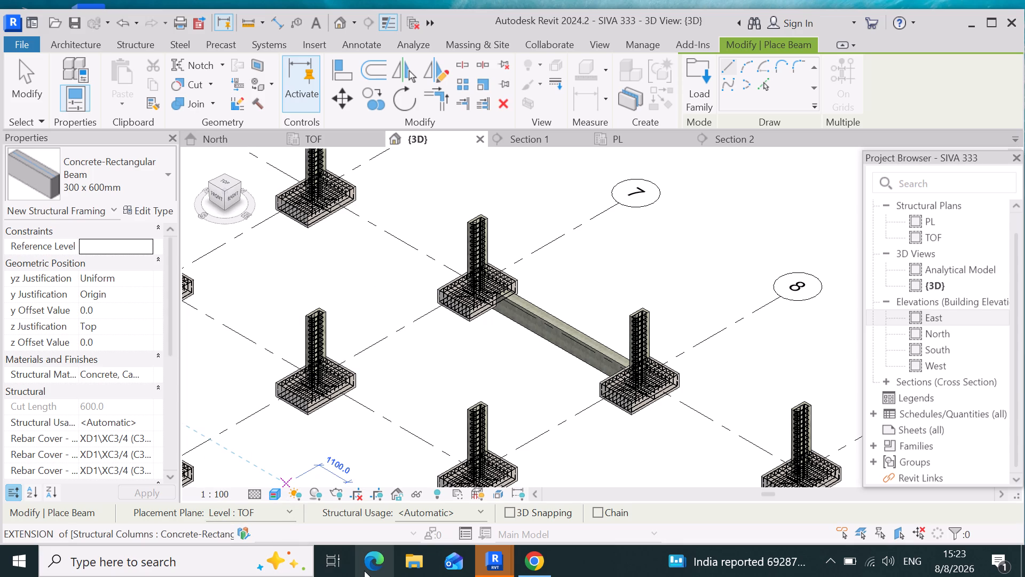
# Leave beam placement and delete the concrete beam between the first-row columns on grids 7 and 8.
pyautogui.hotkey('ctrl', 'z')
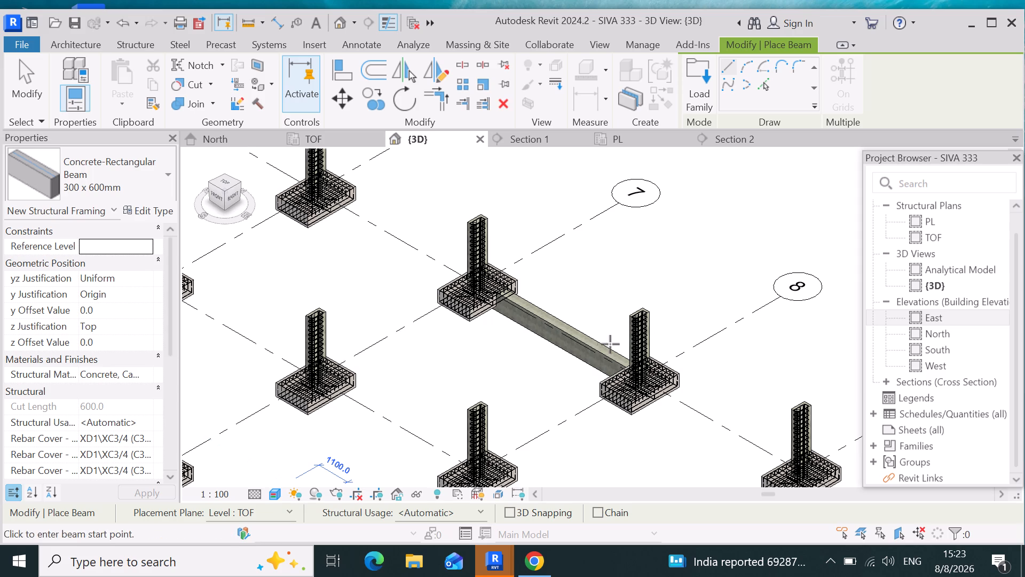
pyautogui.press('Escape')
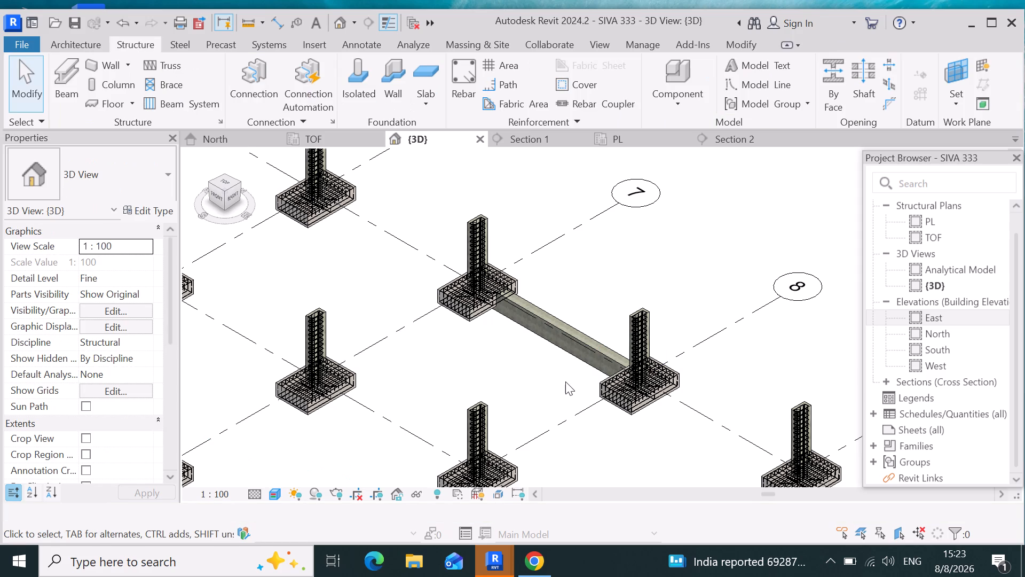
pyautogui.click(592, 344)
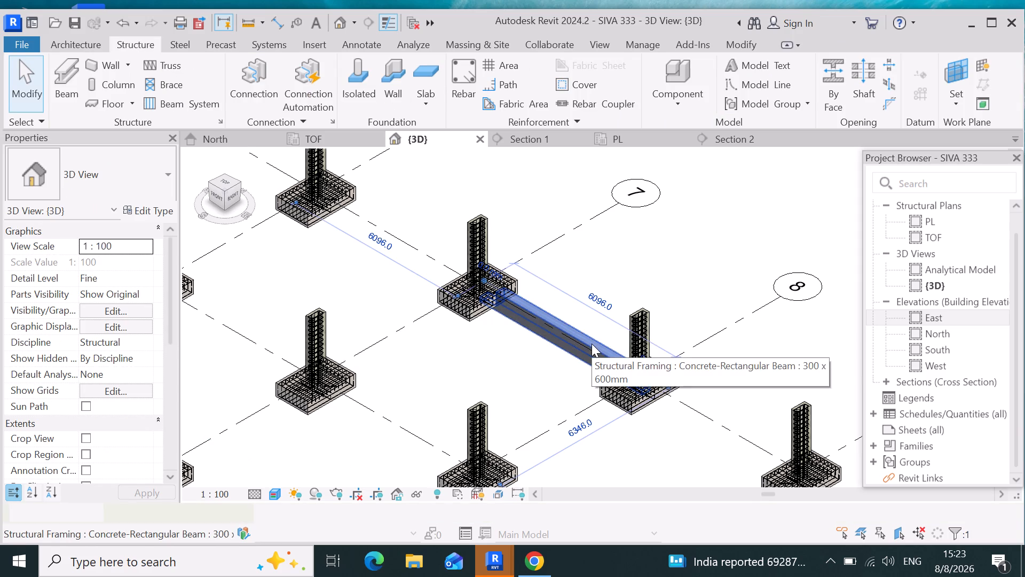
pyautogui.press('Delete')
# Open the PL structural plan and delete Section 1 at the first-row column on grid 6, including its view.
pyautogui.scroll(-7, 631, 390)
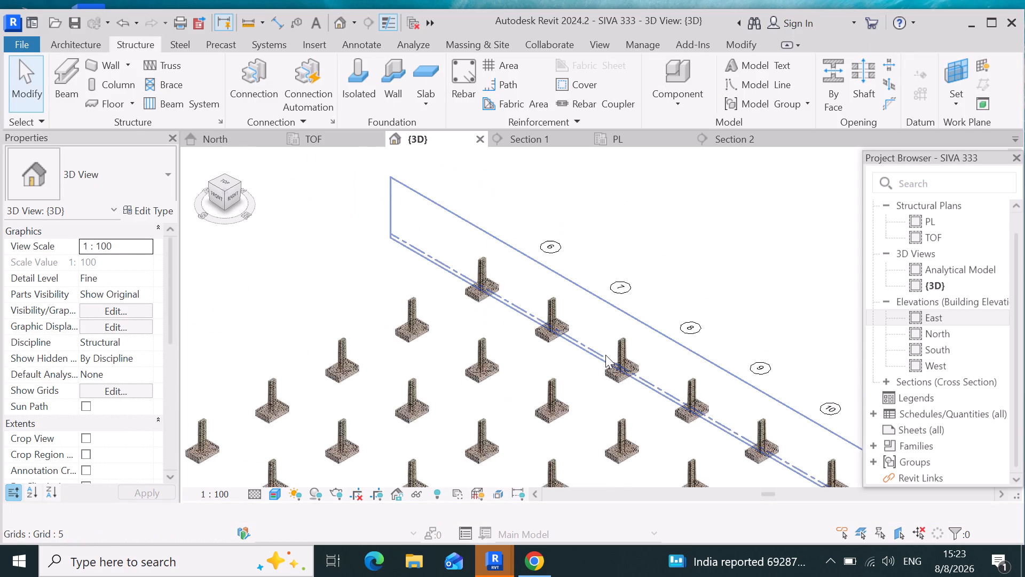
pyautogui.scroll(-3, 605, 355)
pyautogui.click(641, 137)
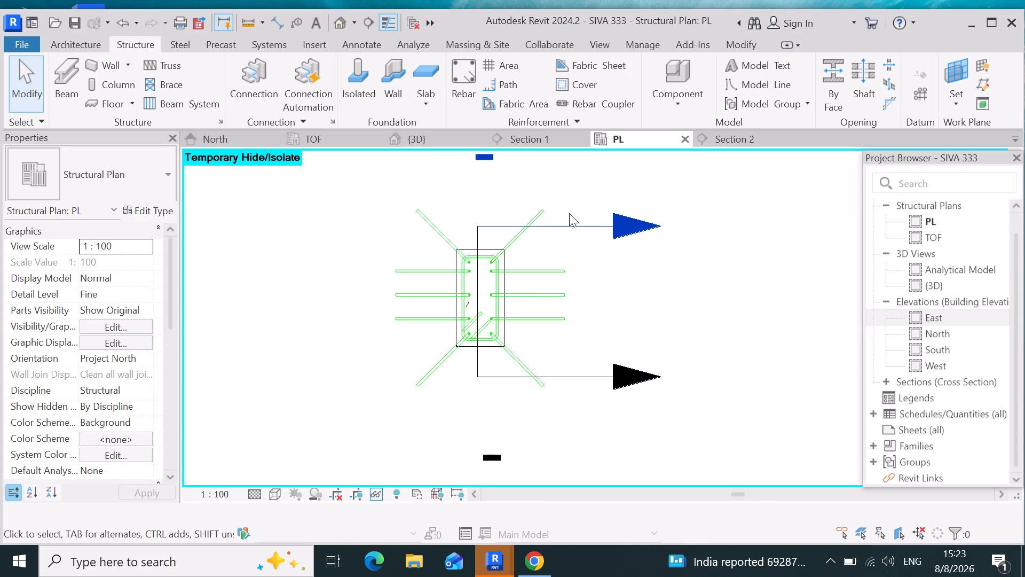
pyautogui.scroll(-16, 578, 326)
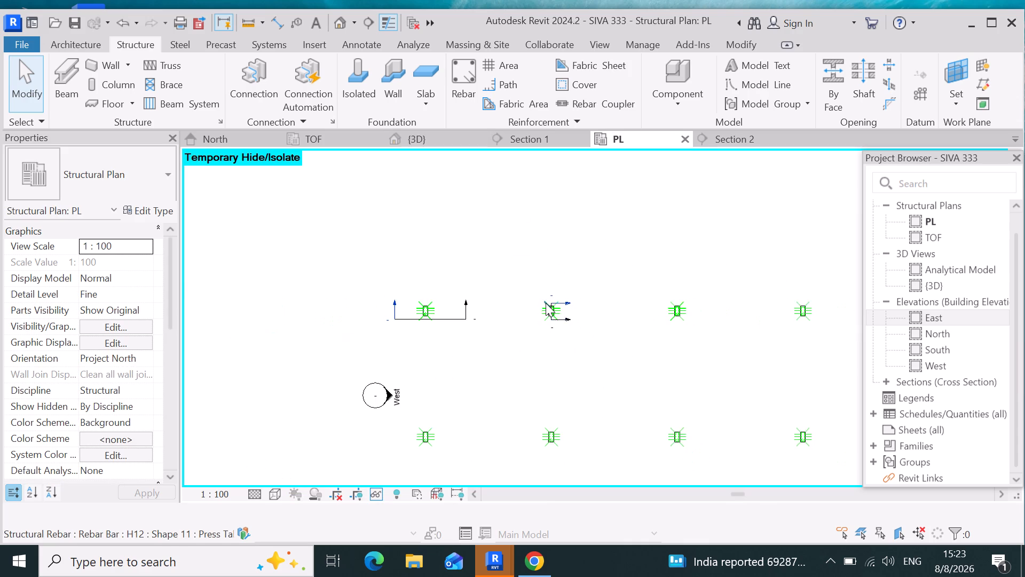
pyautogui.scroll(9, 469, 331)
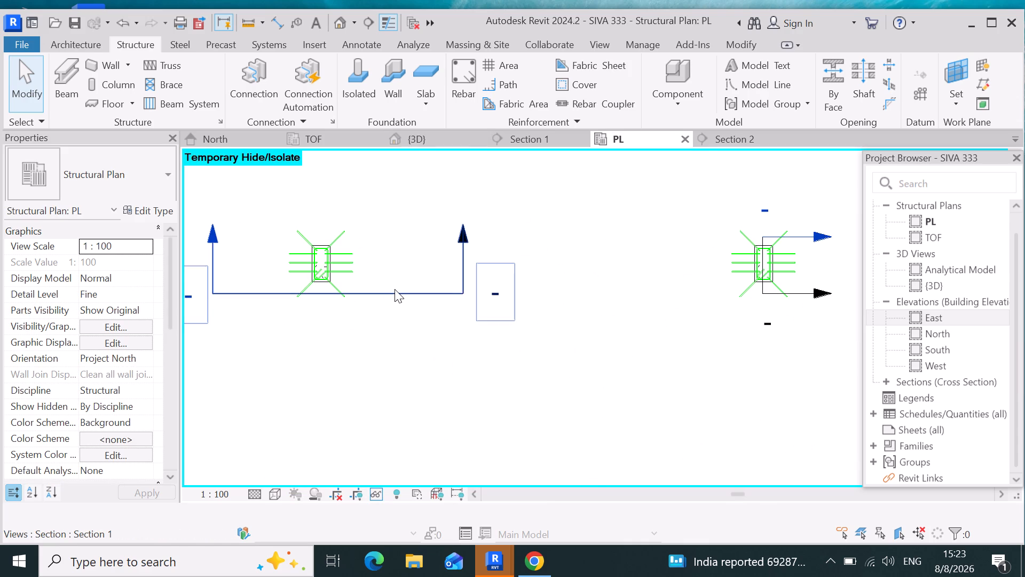
pyautogui.click(395, 289)
pyautogui.press('Delete')
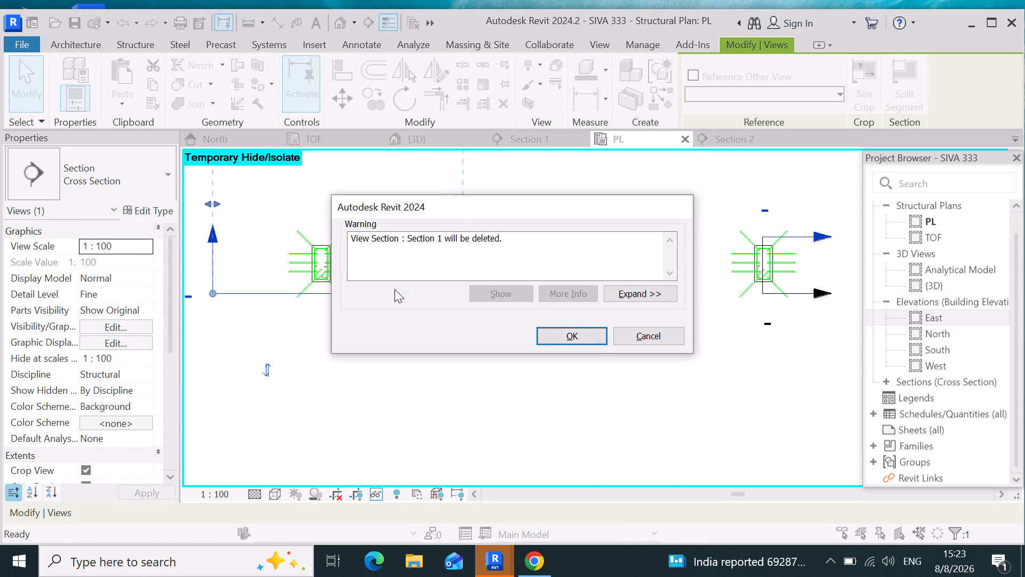
pyautogui.click(566, 332)
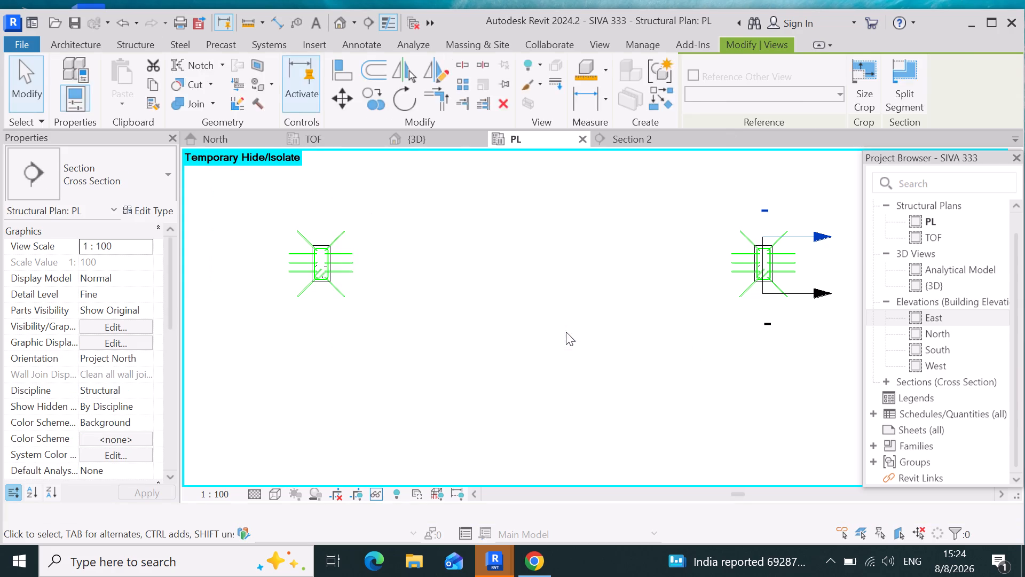
# Delete the Section 2 mark at the first-row column on grid 7, including its view.
pyautogui.scroll(-5, 503, 346)
pyautogui.scroll(4, 710, 339)
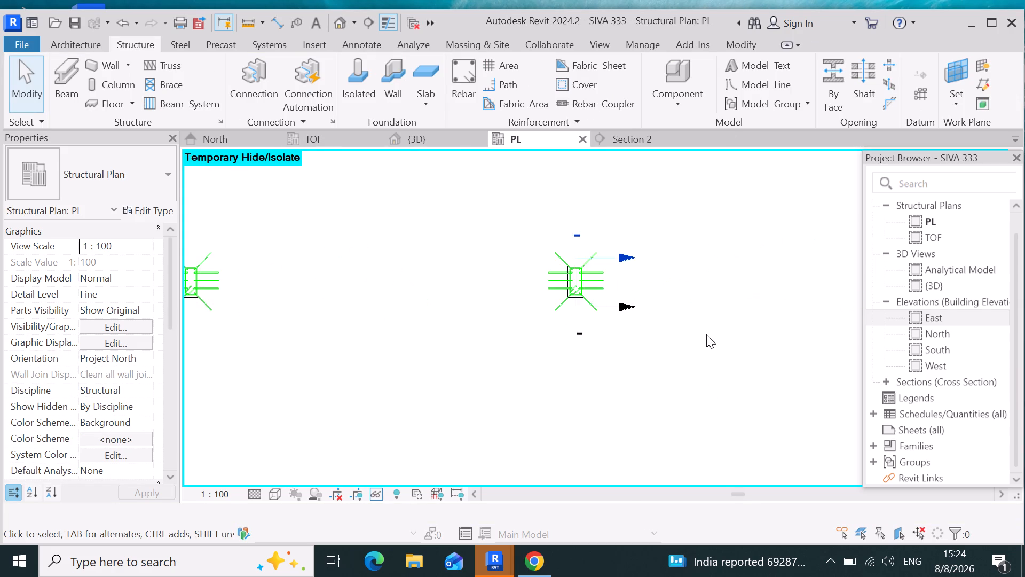
pyautogui.scroll(5, 578, 248)
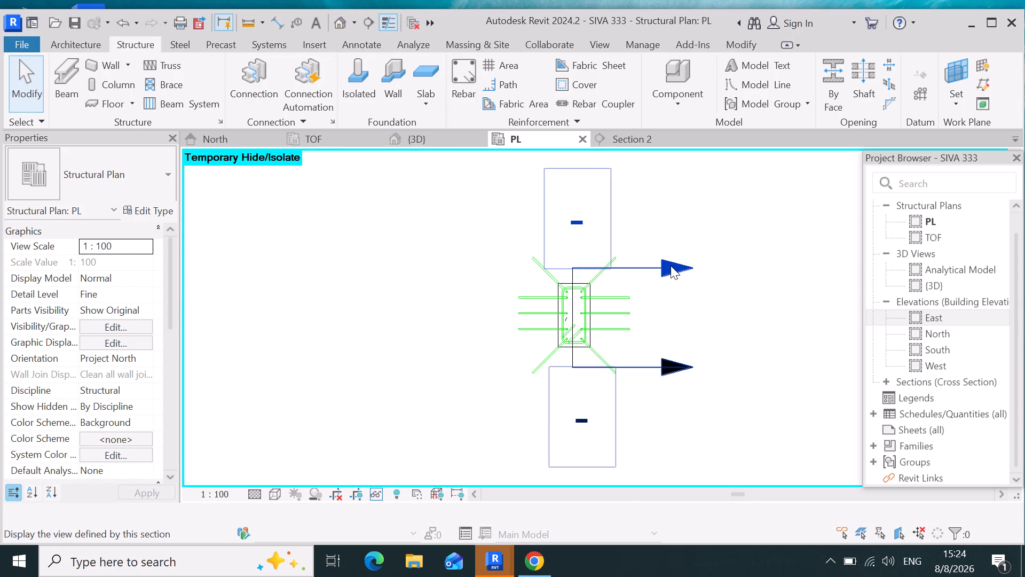
pyautogui.click(671, 266)
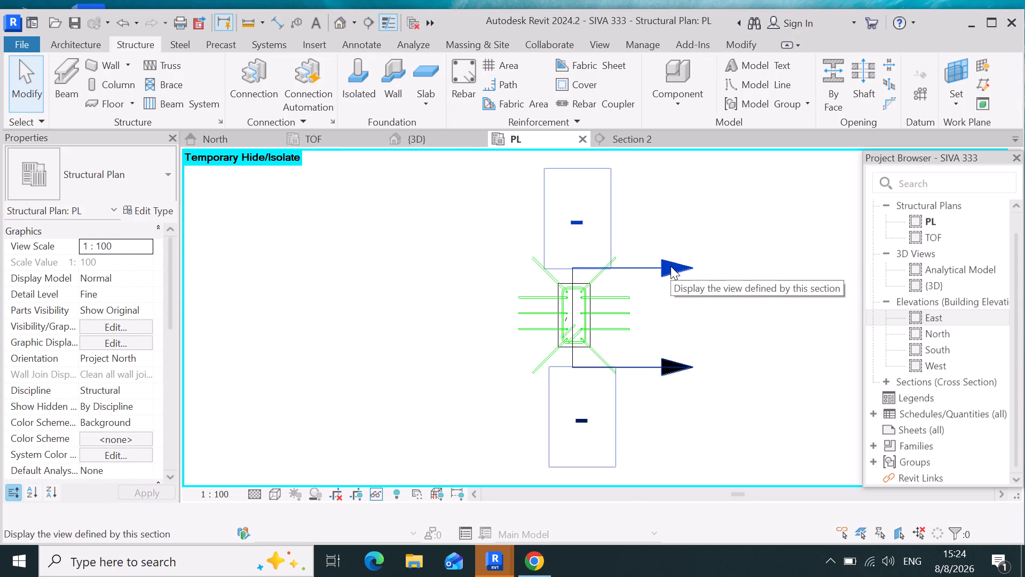
pyautogui.press('Delete')
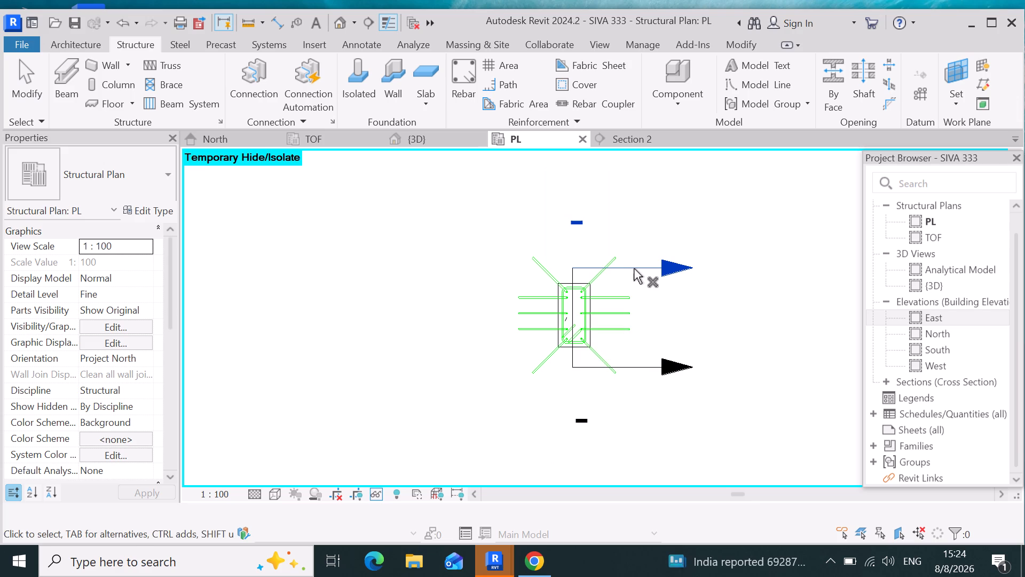
pyautogui.click(635, 264)
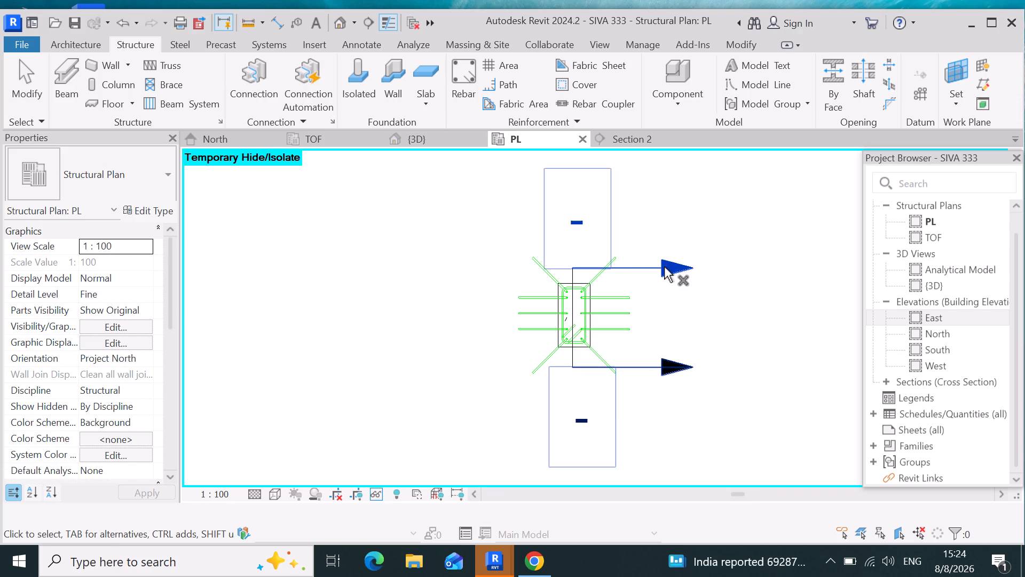
pyautogui.click(663, 267)
pyautogui.click(637, 364)
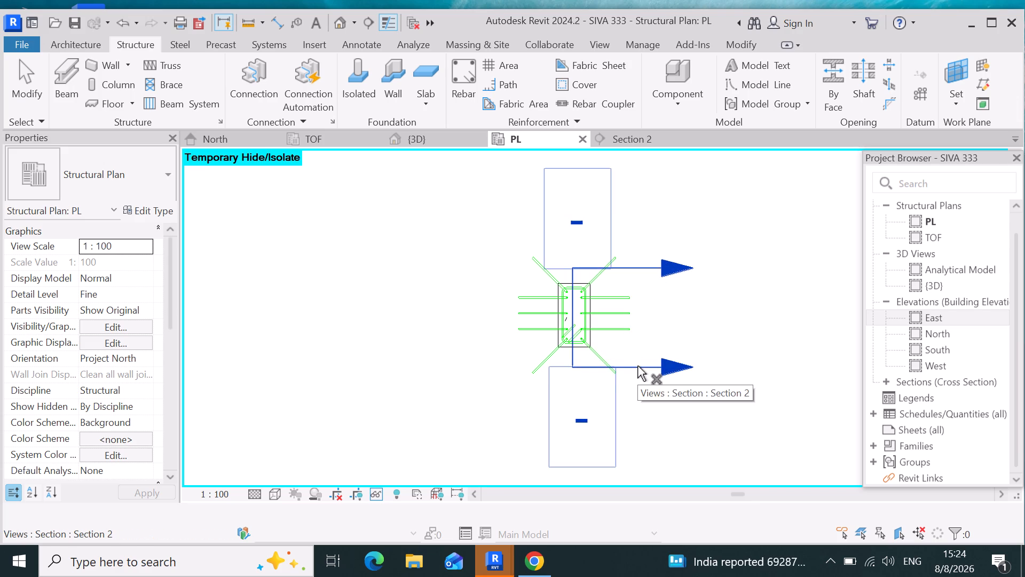
pyautogui.click(594, 368)
pyautogui.click(586, 264)
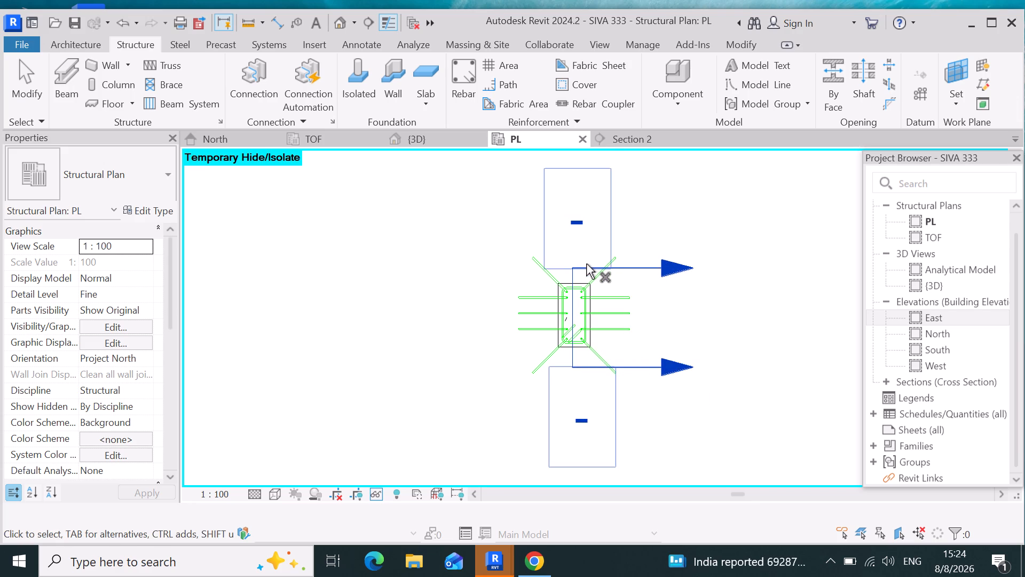
pyautogui.click(574, 214)
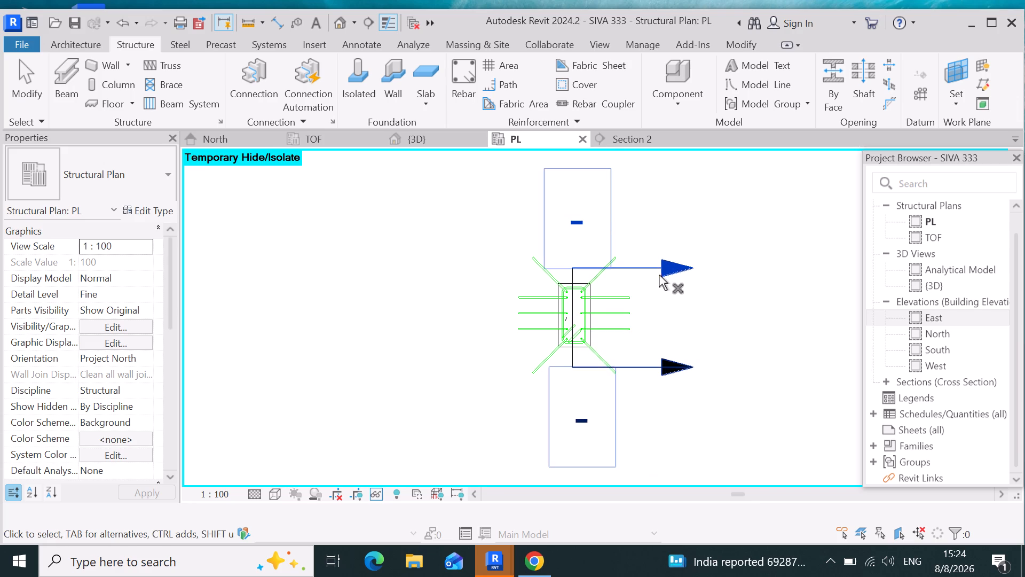
pyautogui.doubleClick(671, 261)
pyautogui.press('Escape')
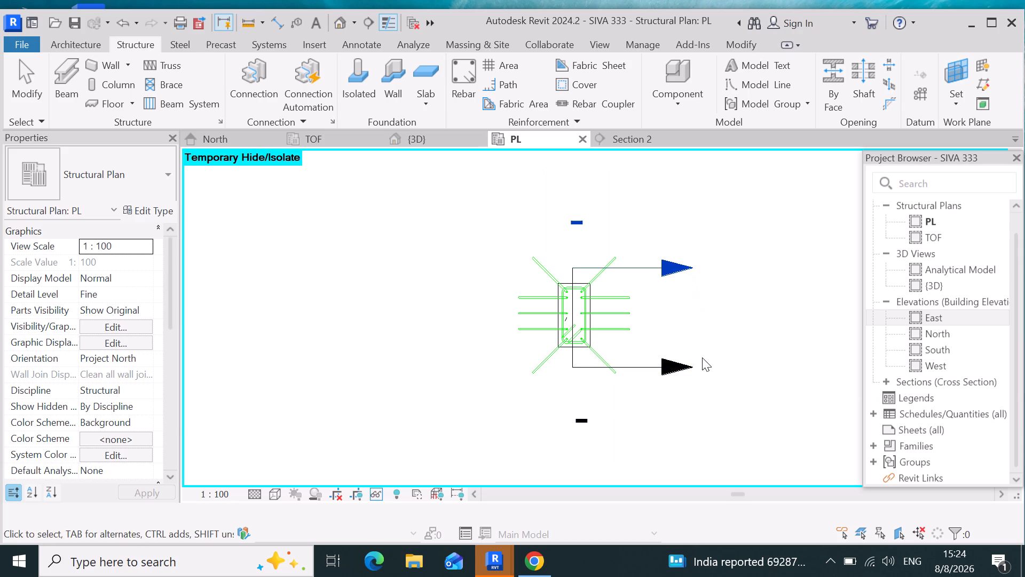
pyautogui.press('Escape')
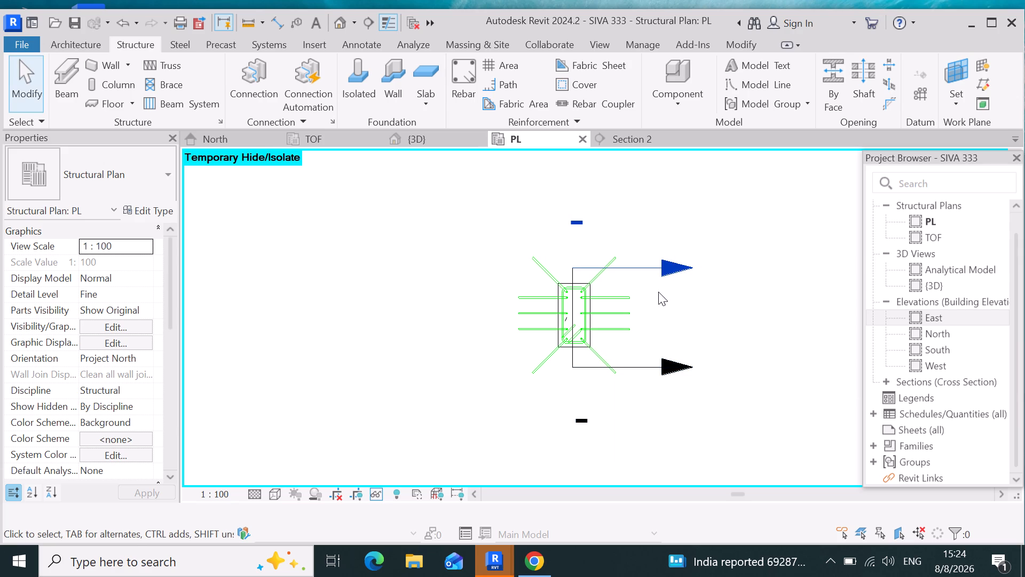
pyautogui.click(649, 267)
pyautogui.press('Delete')
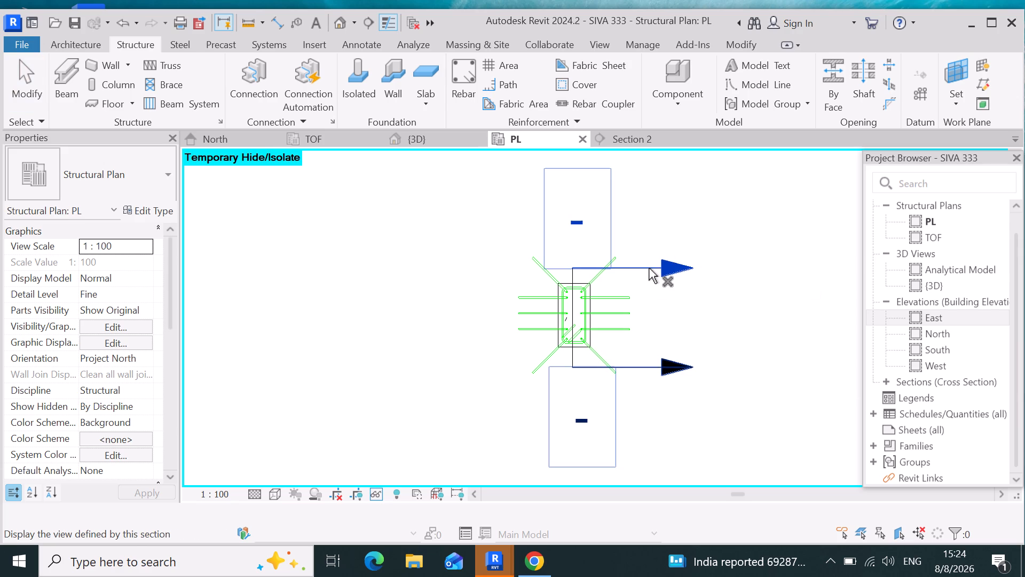
pyautogui.click(648, 268)
pyautogui.doubleClick(646, 266)
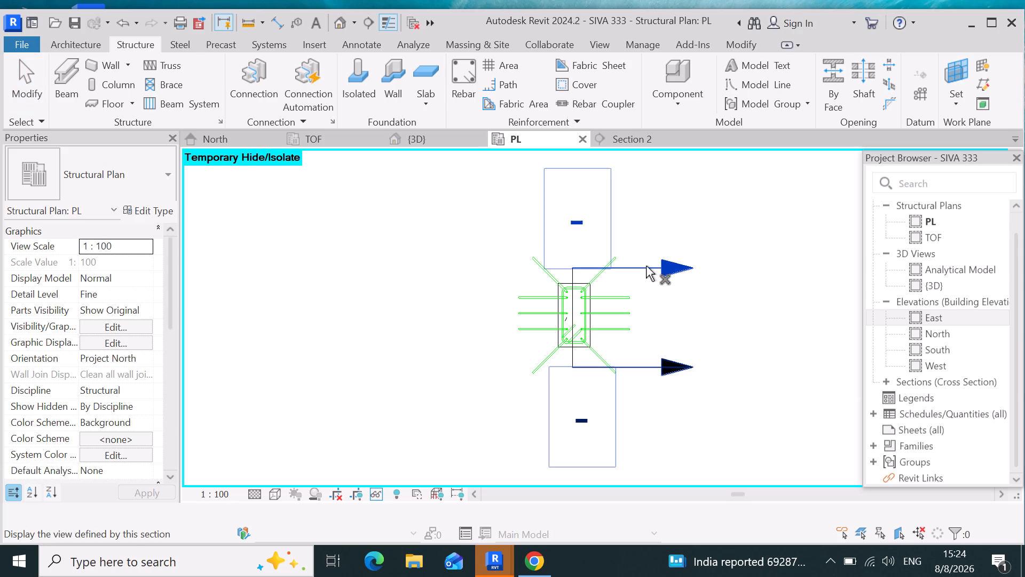
pyautogui.click(645, 269)
pyautogui.tripleClick(645, 371)
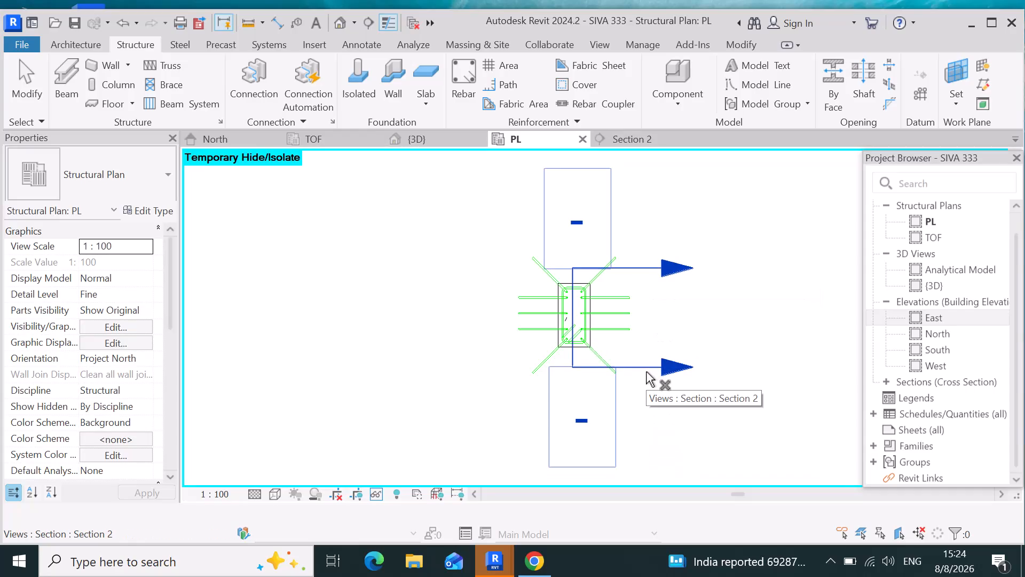
pyautogui.press('Delete')
pyautogui.press('Delete')
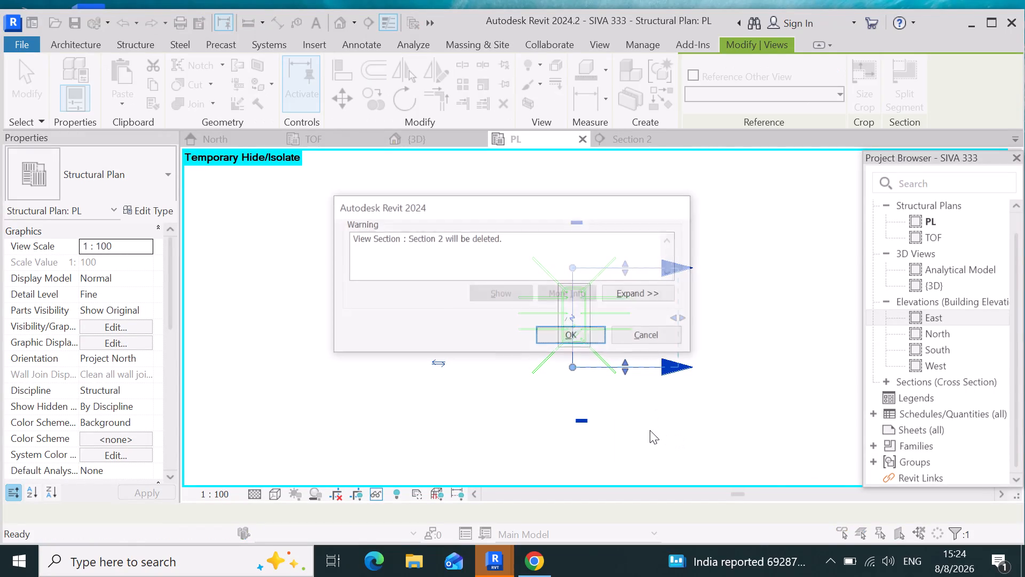
pyautogui.press('Delete')
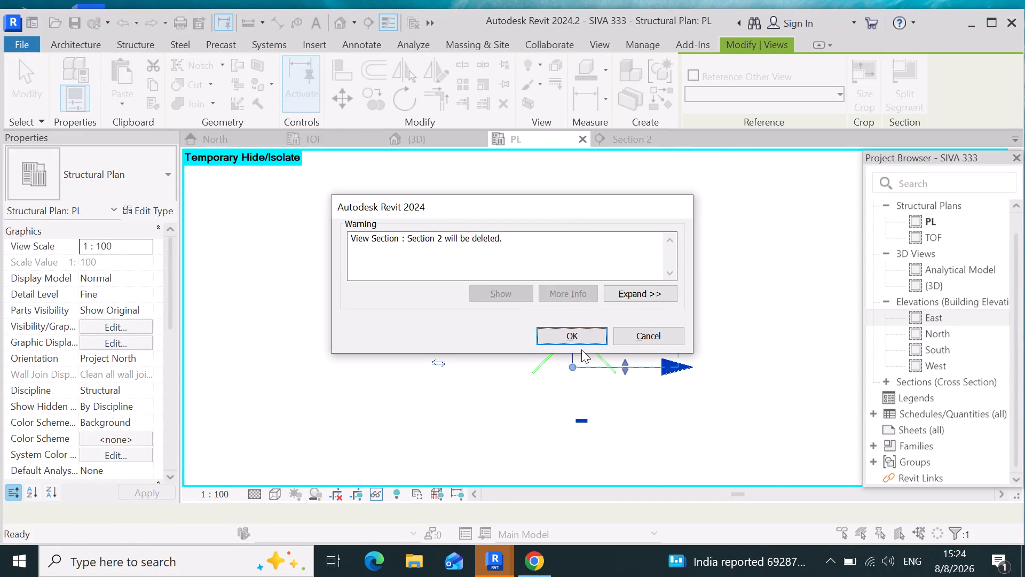
pyautogui.click(581, 349)
pyautogui.click(578, 338)
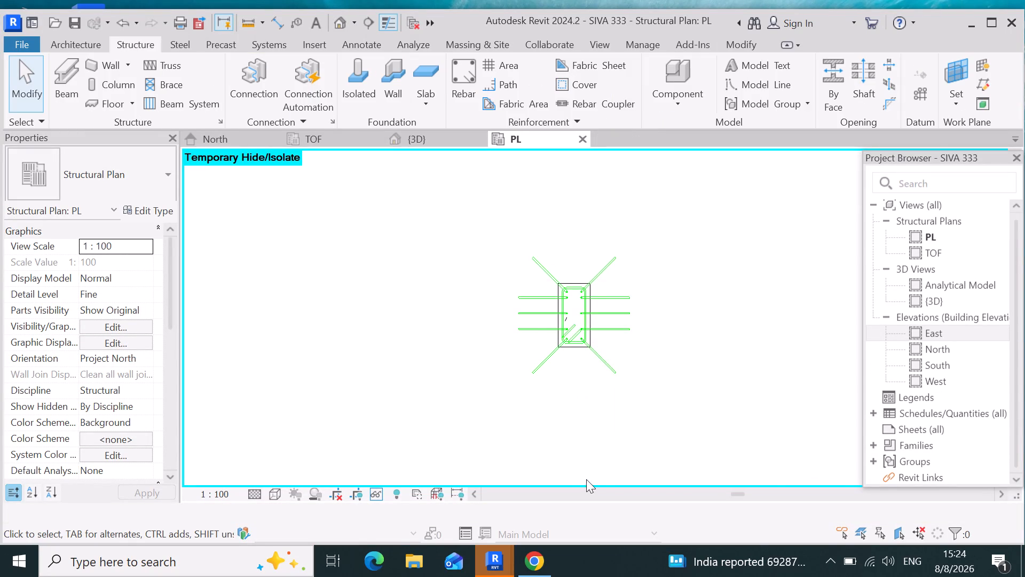
# Place a 300 x 600mm Concrete-Rectangular Beam at Level : PL along the first row, from the grid 6 column to the grid 11 column.
pyautogui.scroll(-9, 607, 402)
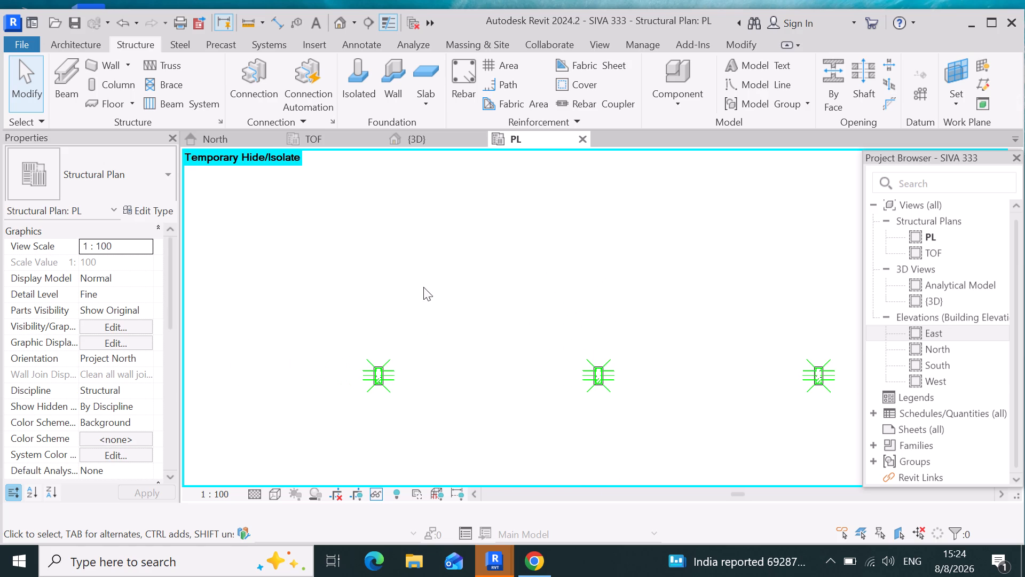
pyautogui.scroll(-5, 421, 280)
pyautogui.scroll(-4, 478, 290)
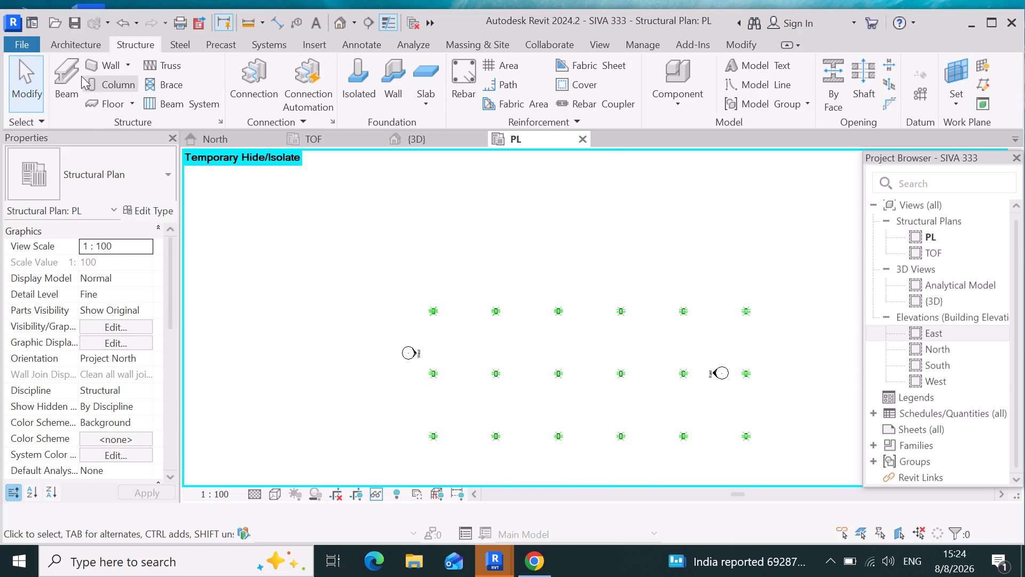
pyautogui.click(66, 76)
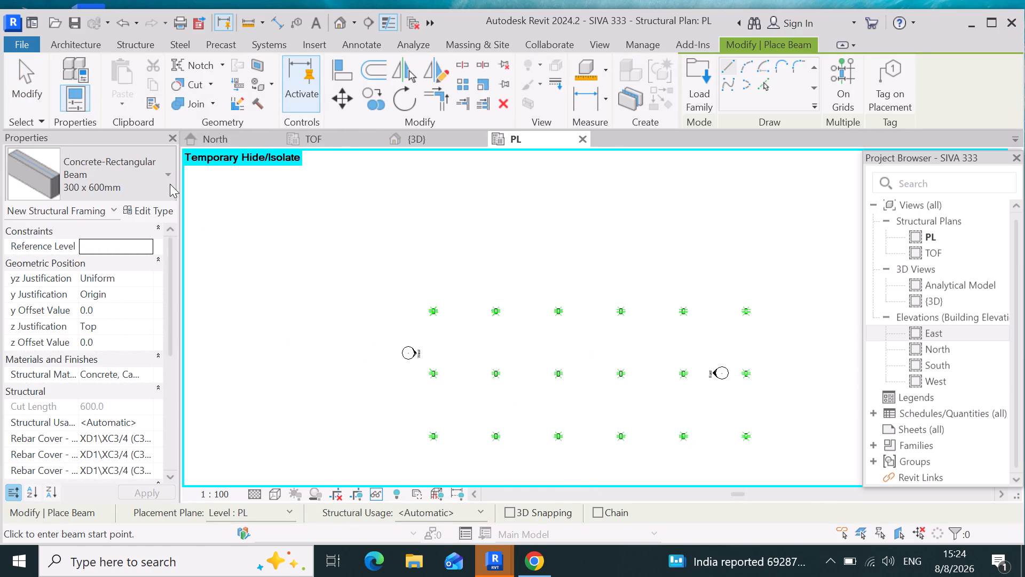
pyautogui.click(165, 172)
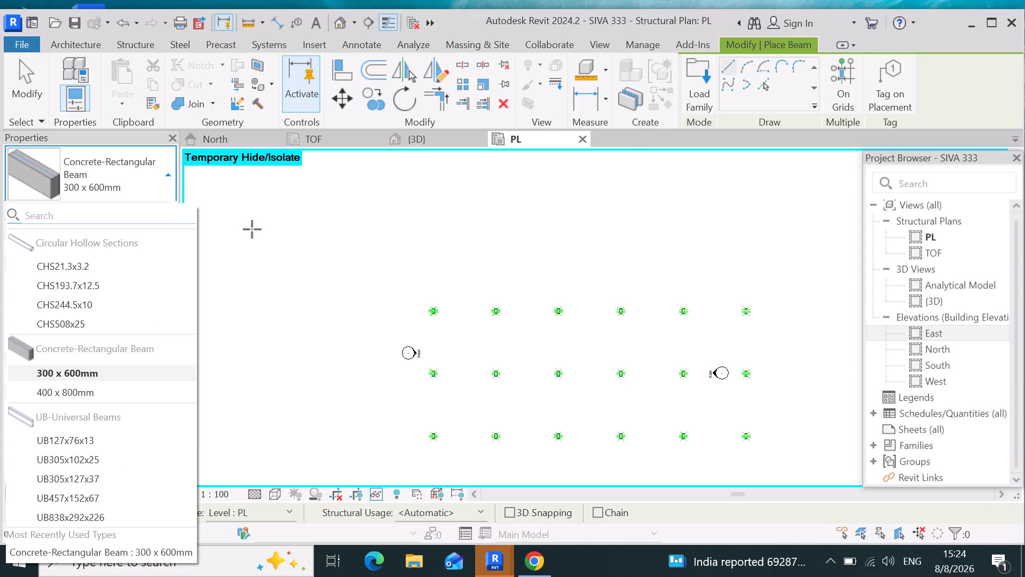
pyautogui.click(90, 371)
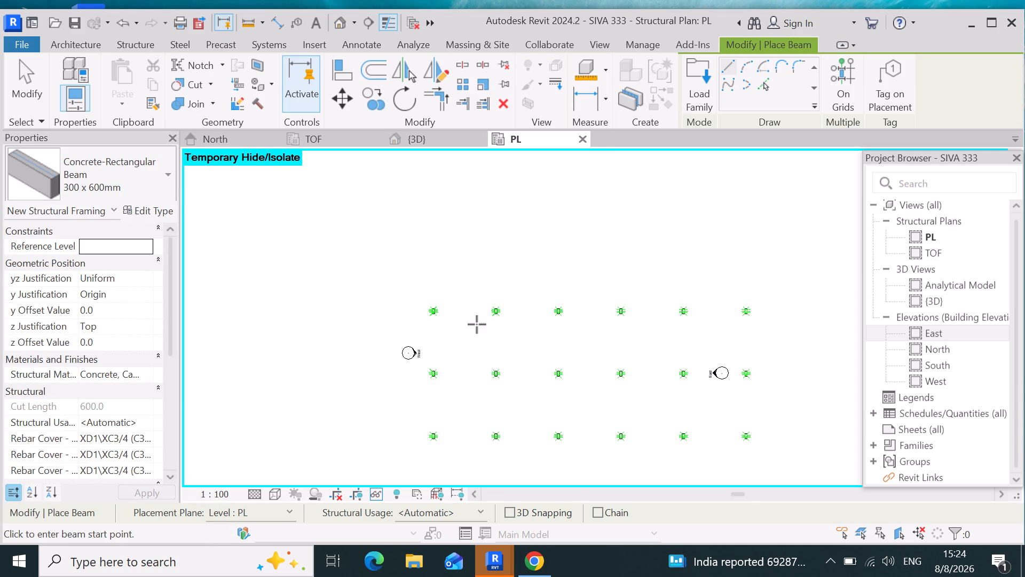
pyautogui.scroll(8, 477, 324)
pyautogui.scroll(3, 412, 297)
pyautogui.scroll(3, 341, 286)
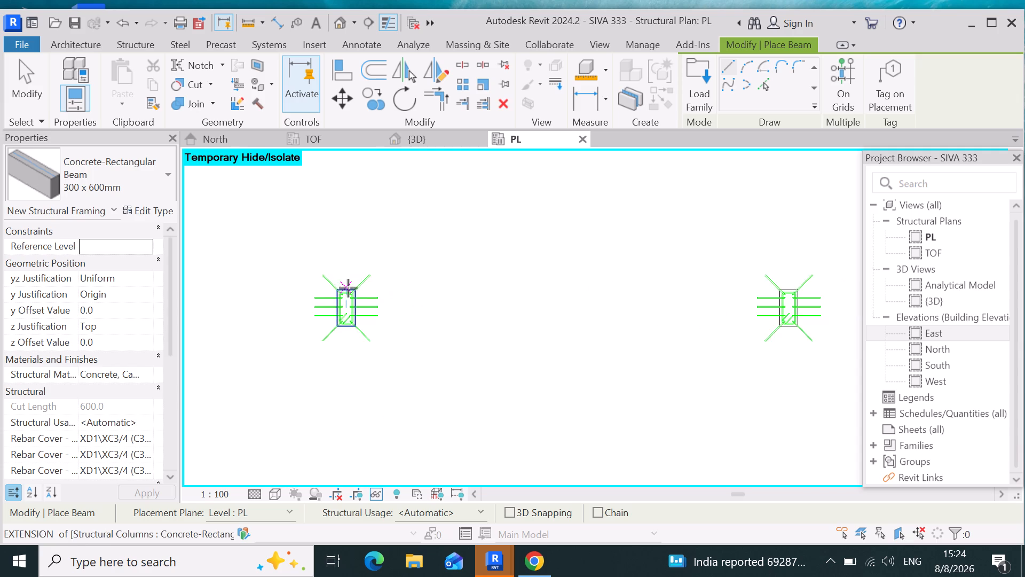
pyautogui.scroll(15, 348, 288)
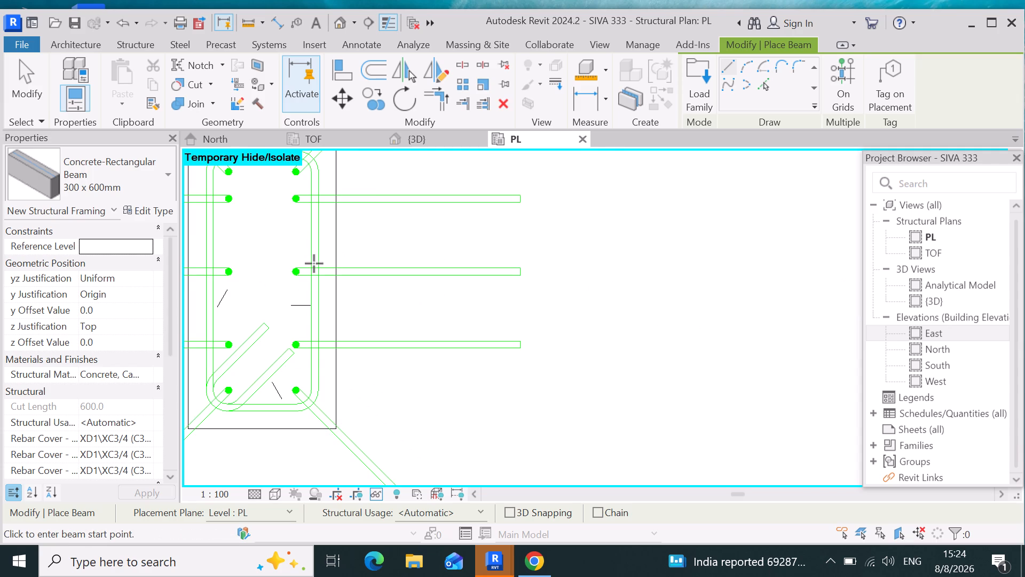
pyautogui.scroll(-9, 334, 253)
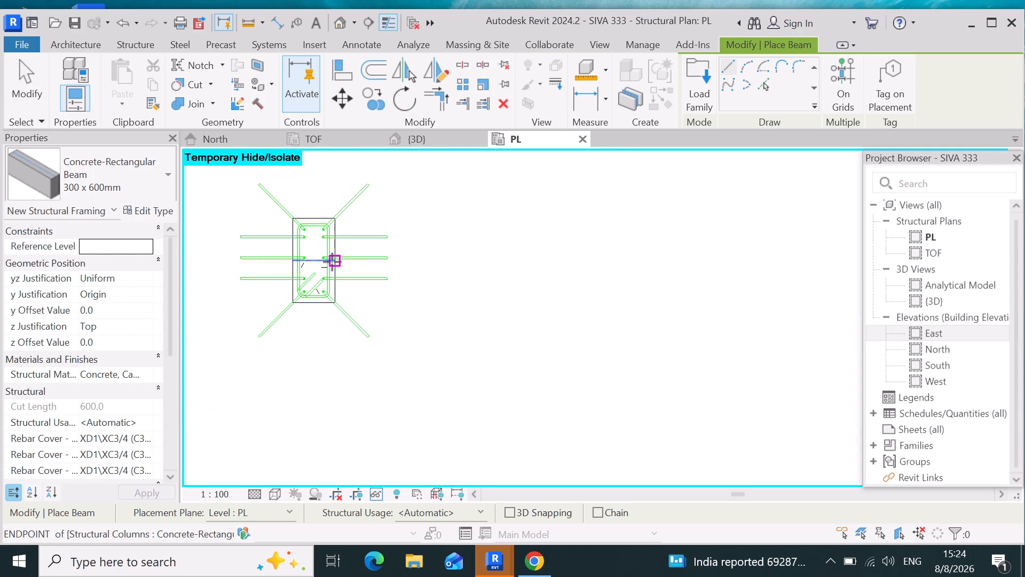
pyautogui.scroll(6, 328, 262)
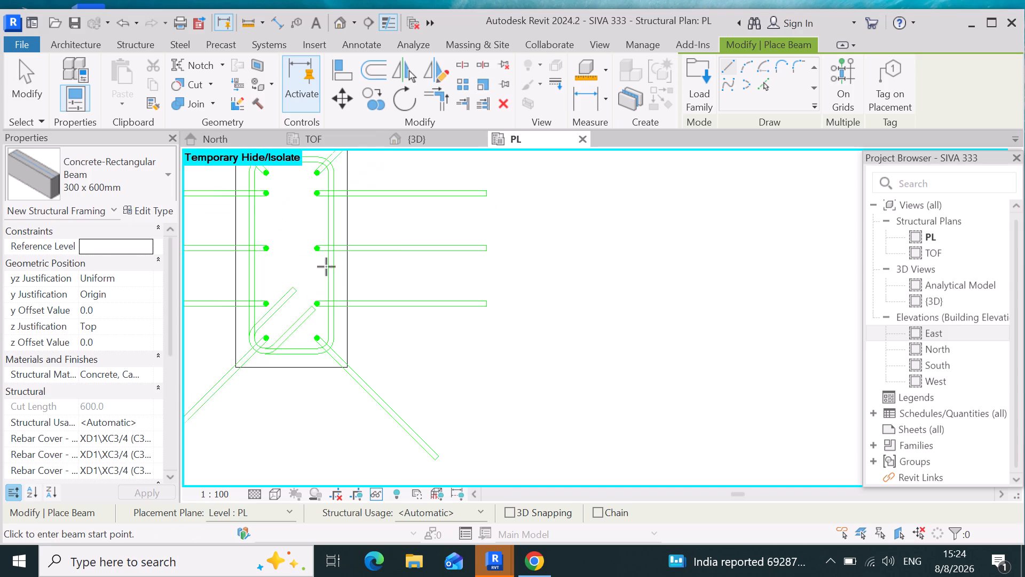
pyautogui.scroll(6, 326, 267)
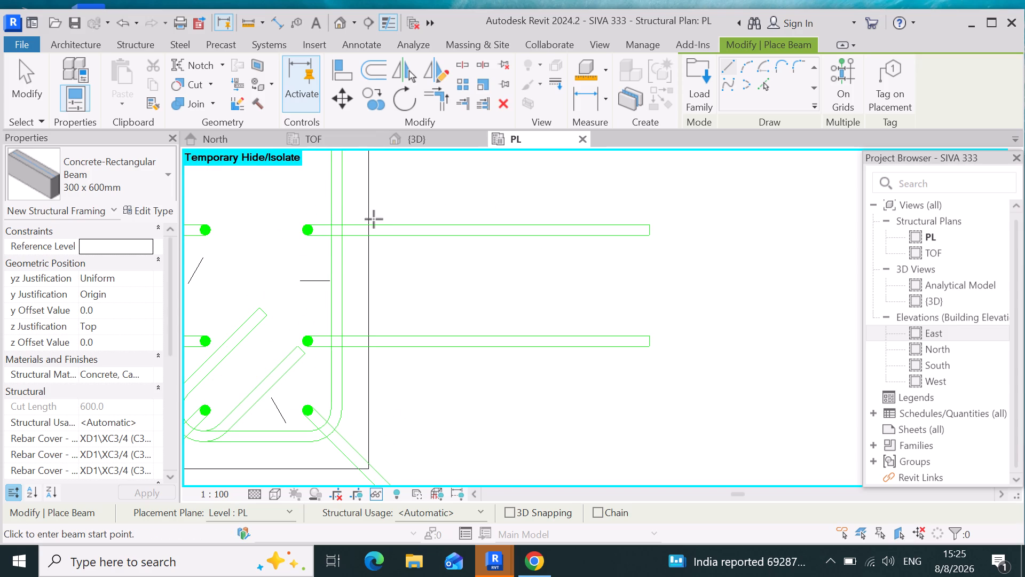
pyautogui.click(342, 221)
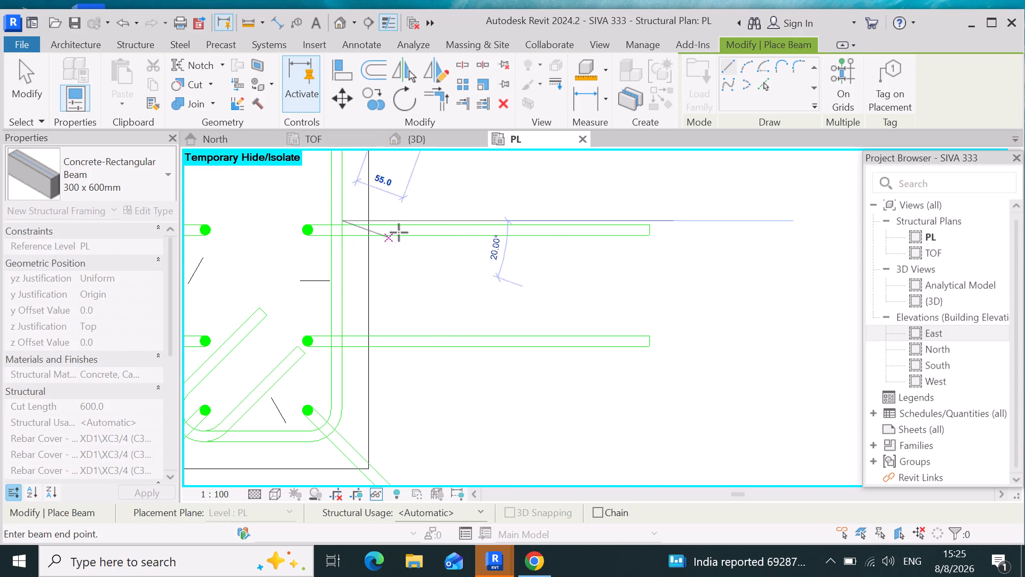
pyautogui.scroll(-20, 518, 242)
pyautogui.scroll(-4, 518, 242)
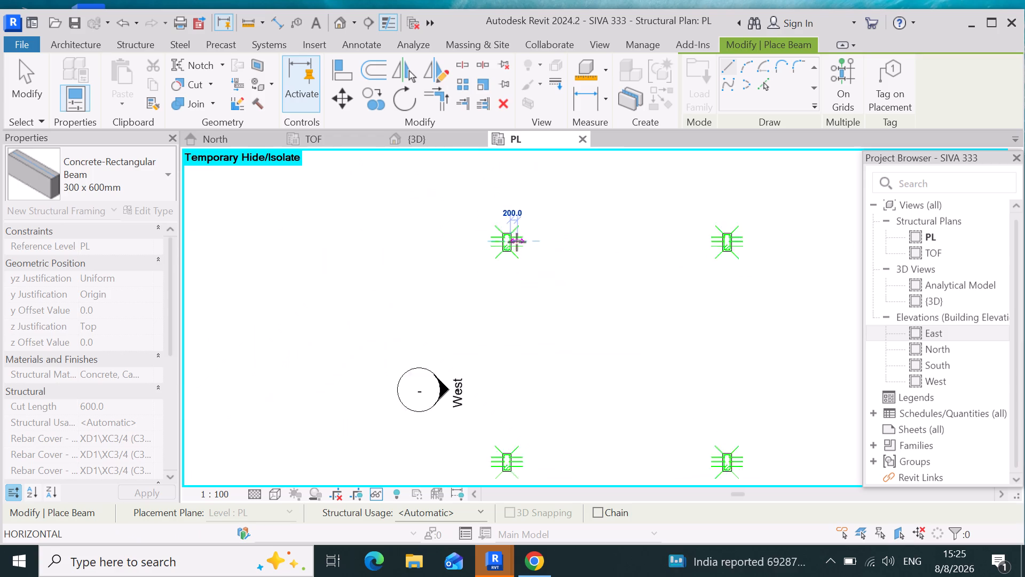
pyautogui.scroll(-3, 671, 282)
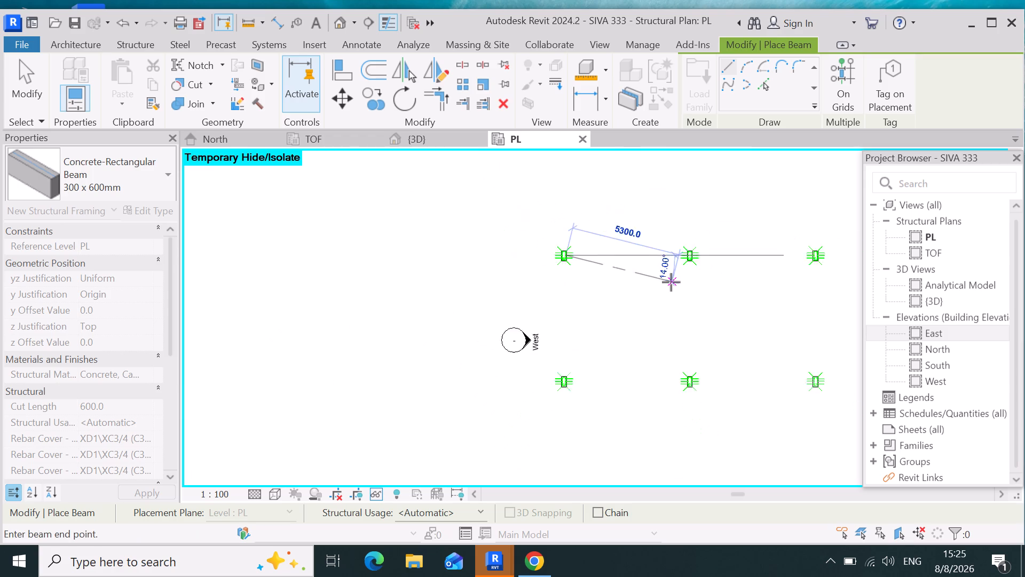
pyautogui.scroll(-13, 671, 282)
pyautogui.scroll(3, 766, 263)
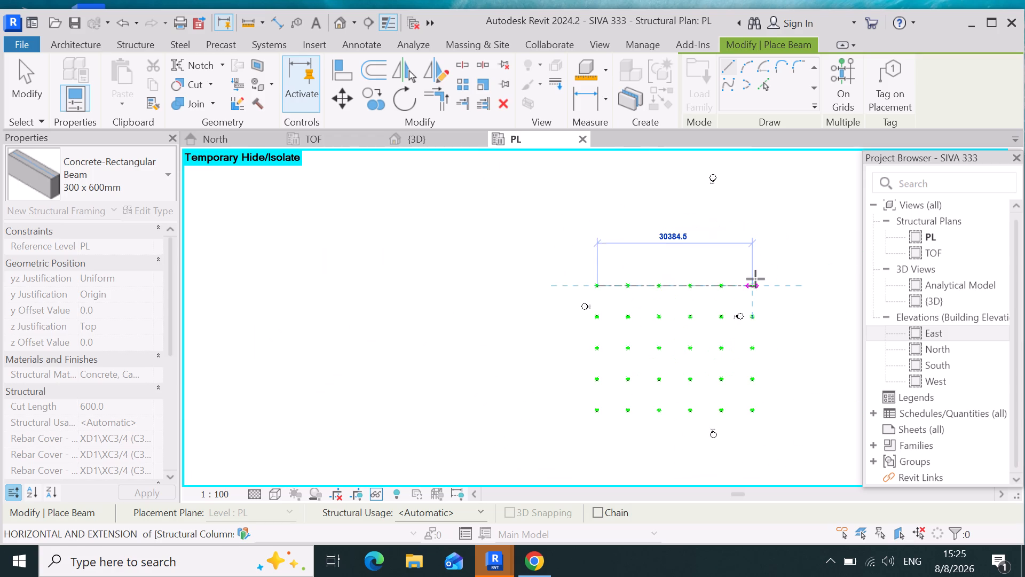
pyautogui.scroll(17, 755, 279)
pyautogui.scroll(4, 726, 338)
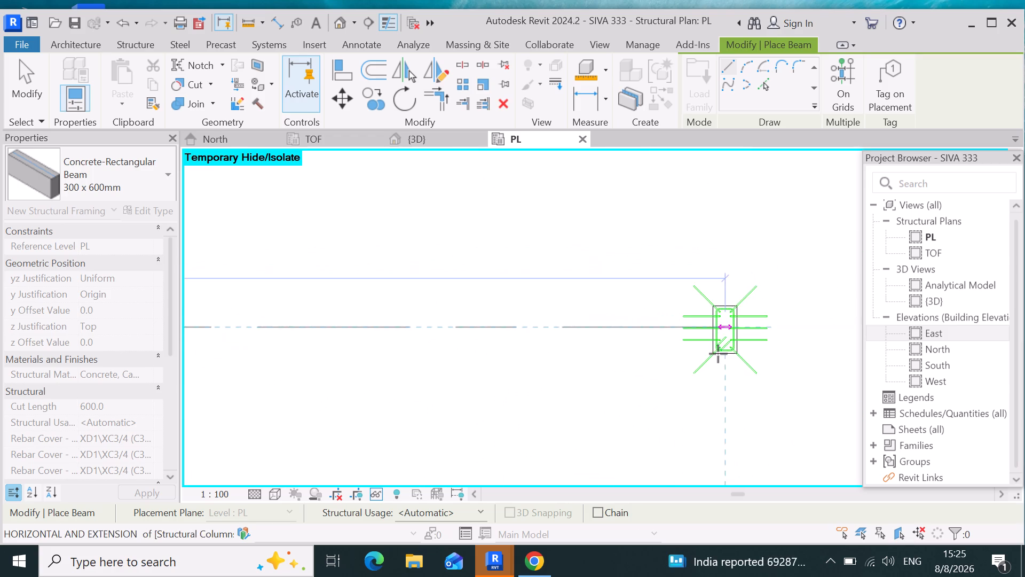
pyautogui.scroll(8, 723, 345)
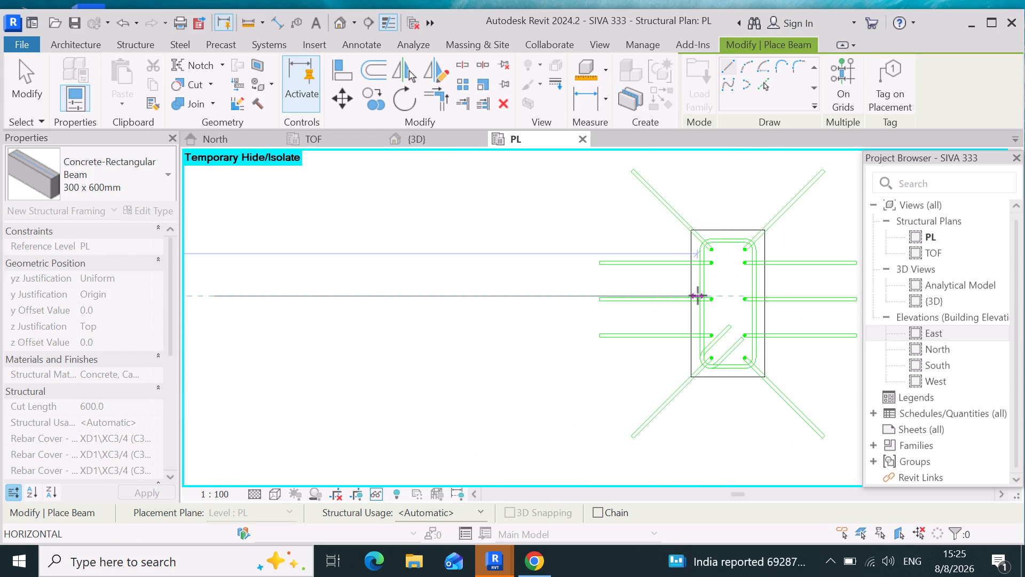
pyautogui.scroll(8, 698, 297)
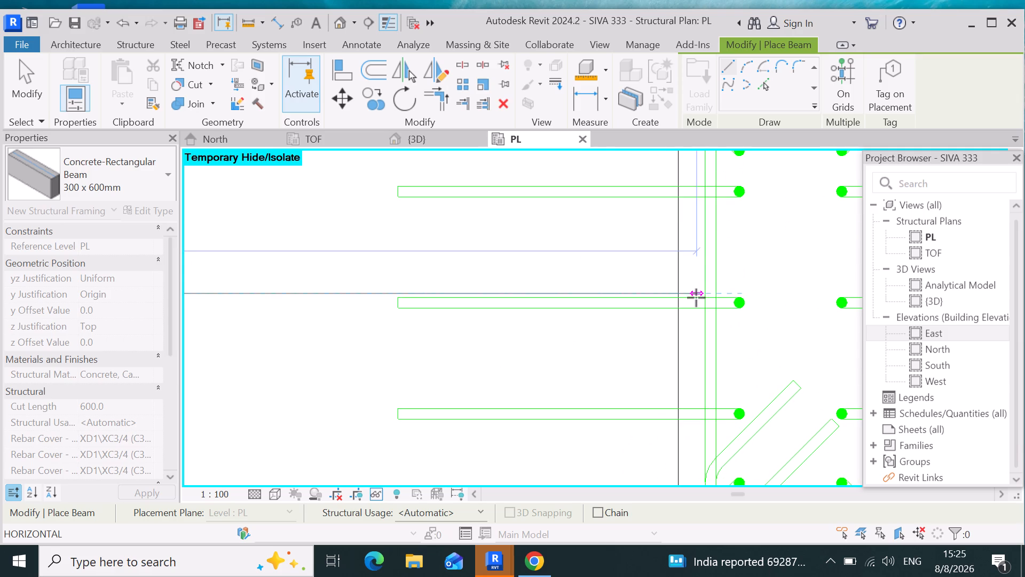
pyautogui.click(704, 296)
pyautogui.scroll(-6, 699, 321)
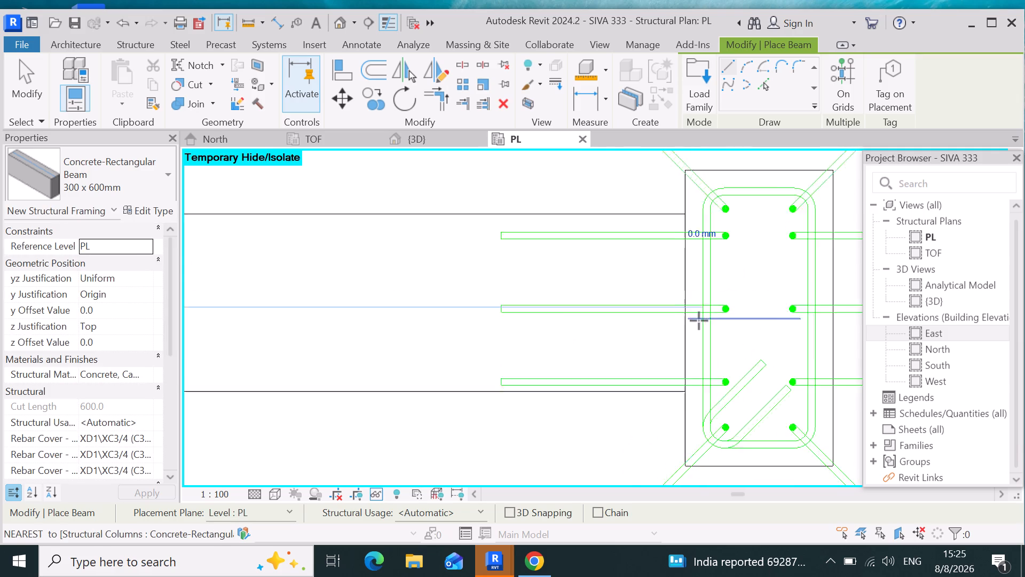
pyautogui.scroll(-11, 697, 318)
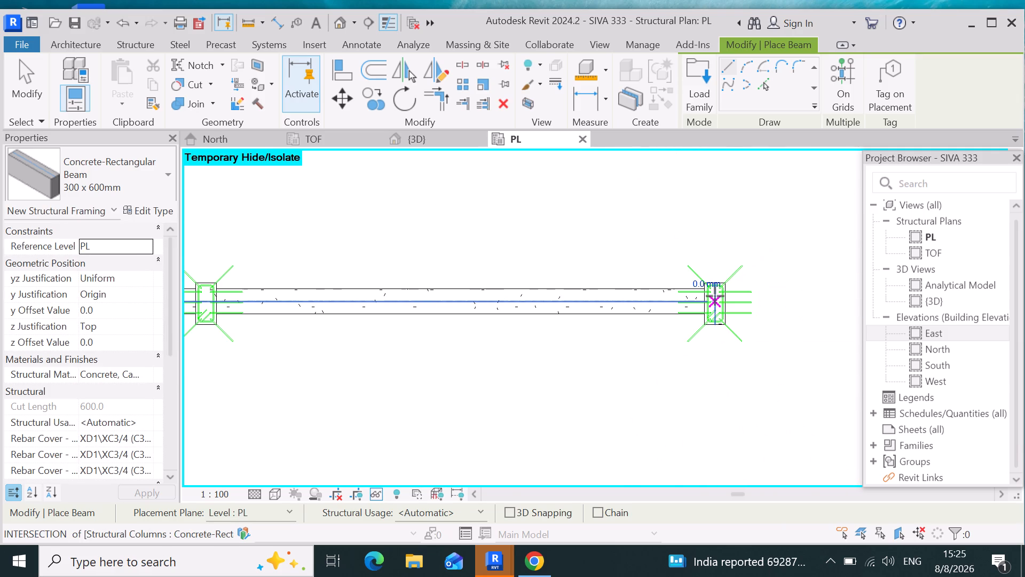
# Check the first-row beams in the 3D view and reset Temporary Hide/Isolate in the PL structural plan.
pyautogui.scroll(-5, 715, 296)
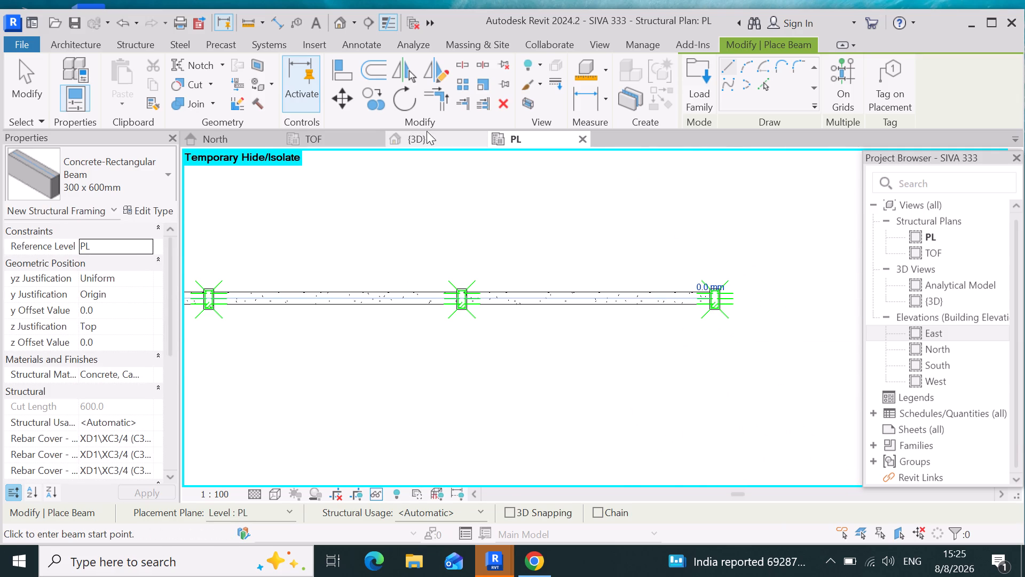
pyautogui.click(432, 134)
pyautogui.scroll(4, 617, 455)
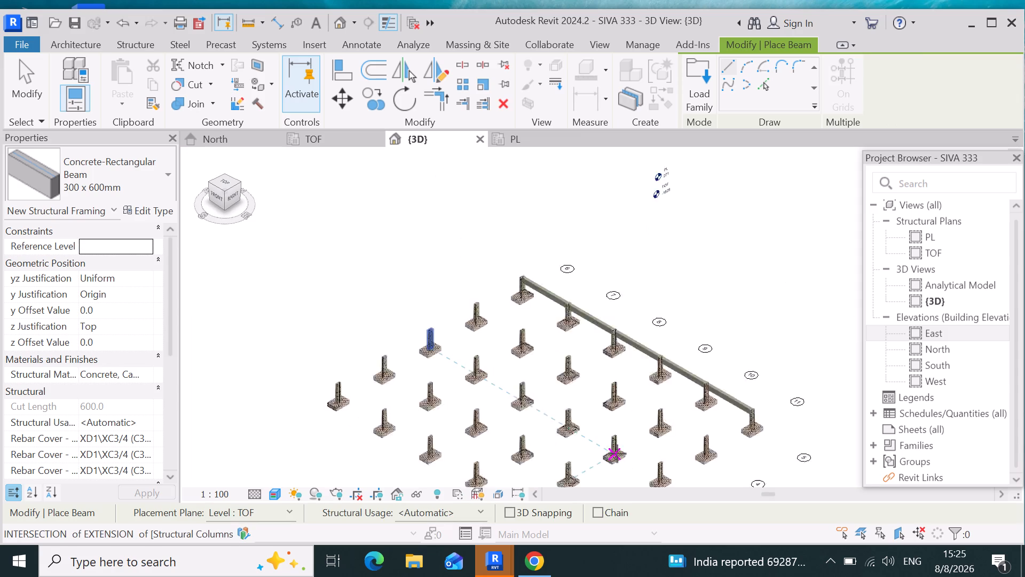
pyautogui.scroll(-2, 628, 282)
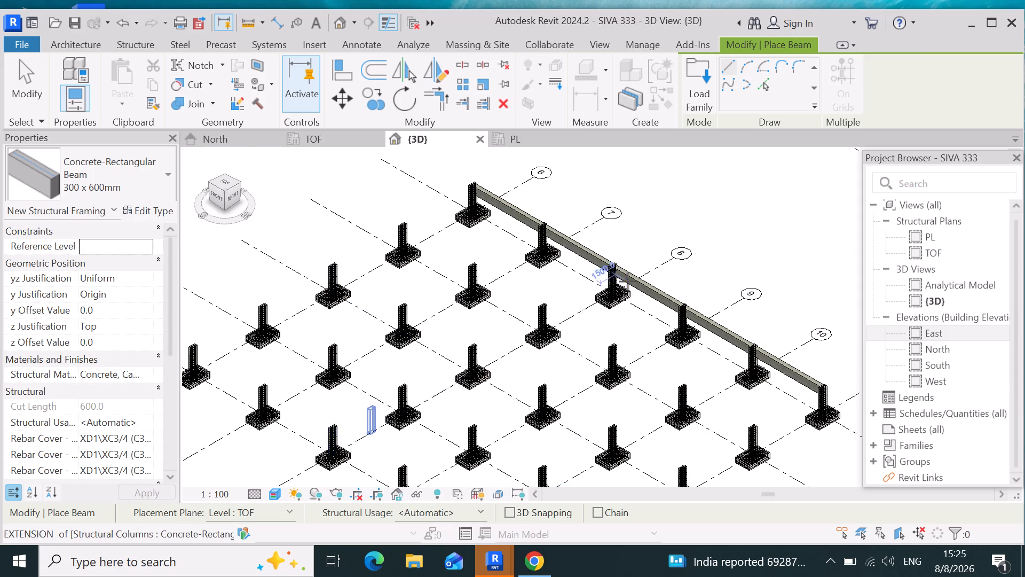
pyautogui.scroll(-3, 628, 282)
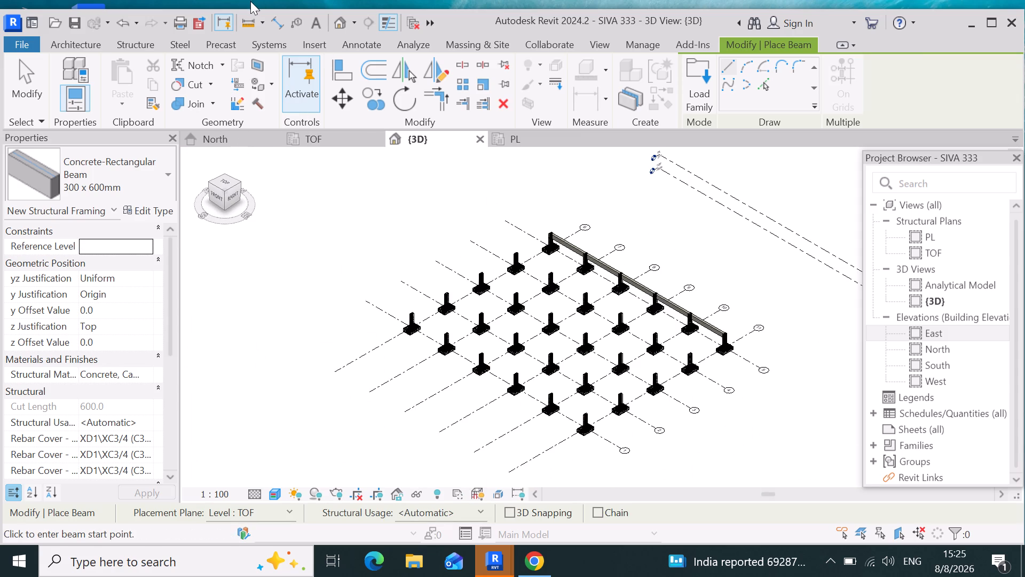
pyautogui.click(546, 143)
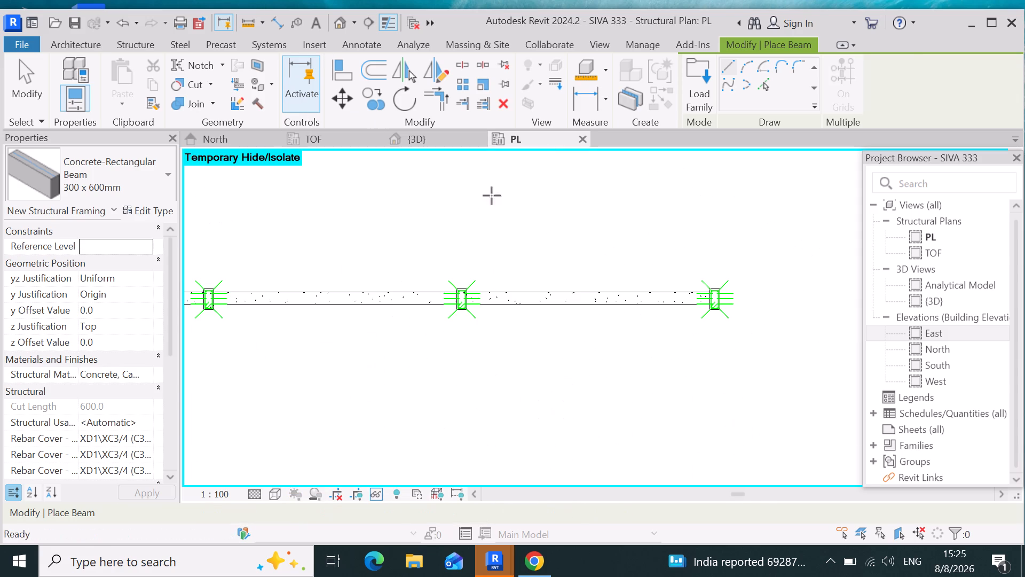
pyautogui.scroll(-14, 669, 260)
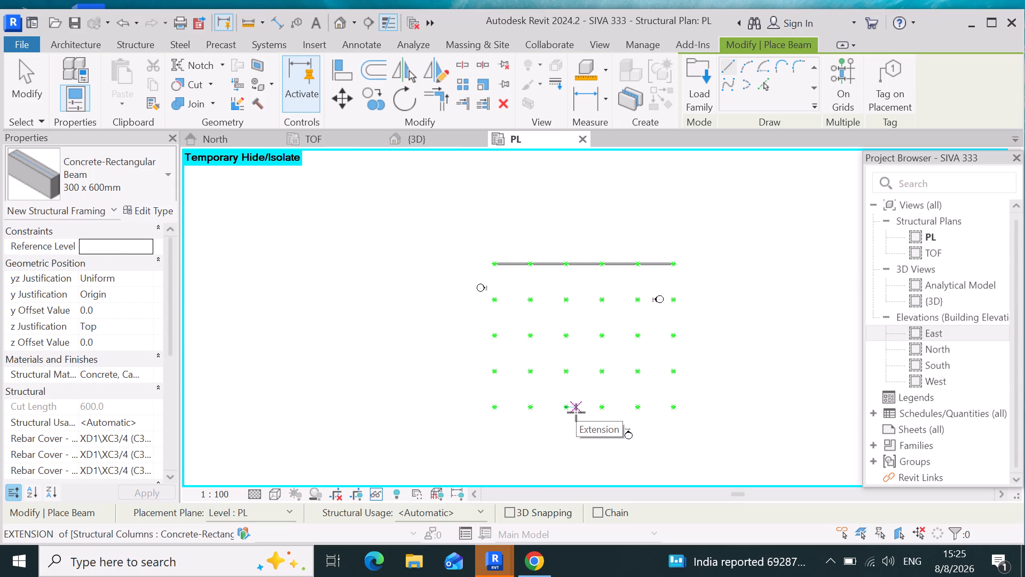
pyautogui.write('hr')
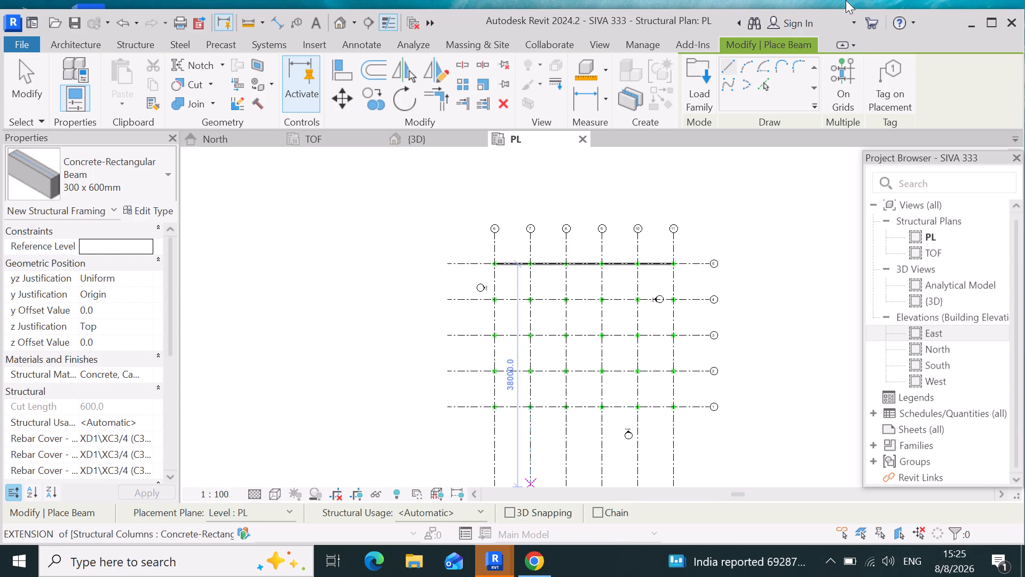
# Place 300 x 600mm Concrete-Rectangular Beams at Level : PL on all horizontal and vertical grid lines using On Grids.
pyautogui.click(842, 65)
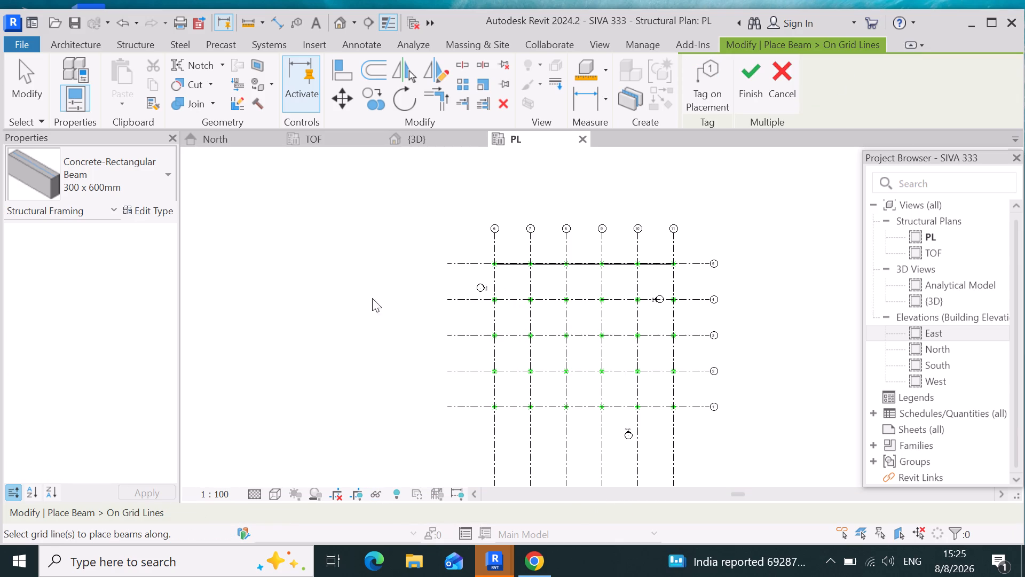
pyautogui.scroll(-4, 351, 277)
pyautogui.moveTo(713, 453); pyautogui.dragTo(688, 400)
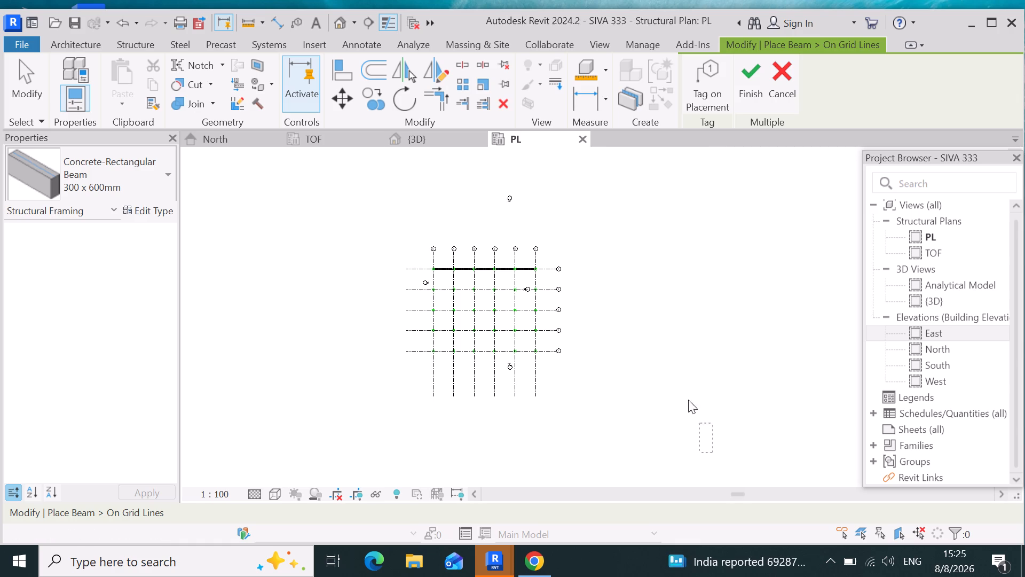
pyautogui.moveTo(688, 400); pyautogui.dragTo(368, 189)
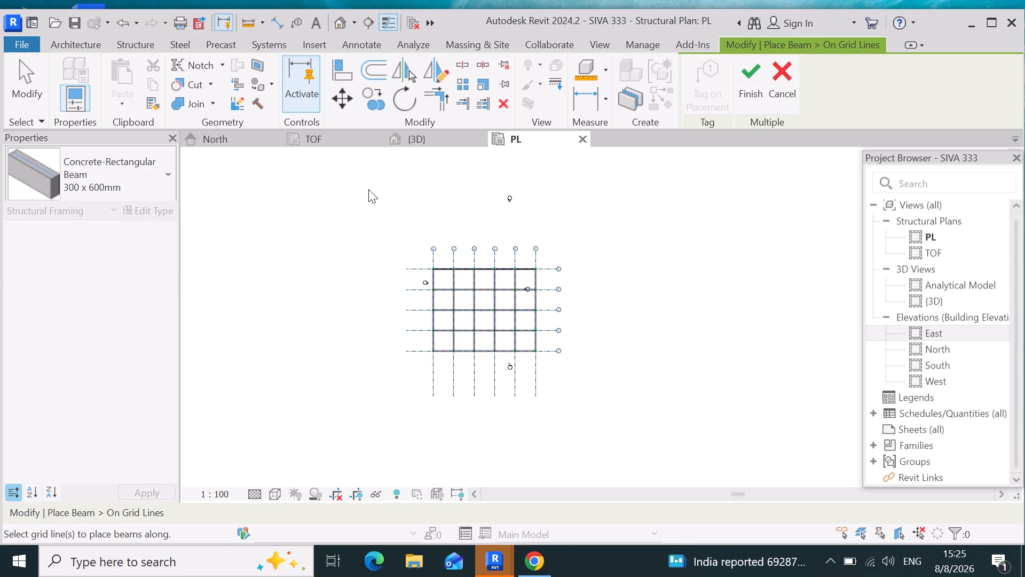
pyautogui.click(750, 73)
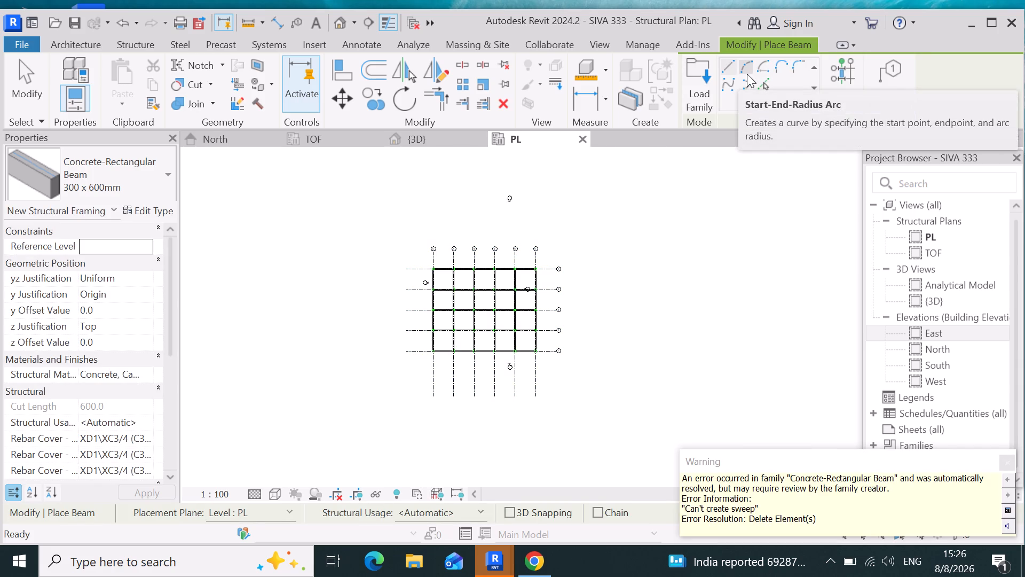
pyautogui.click(634, 347)
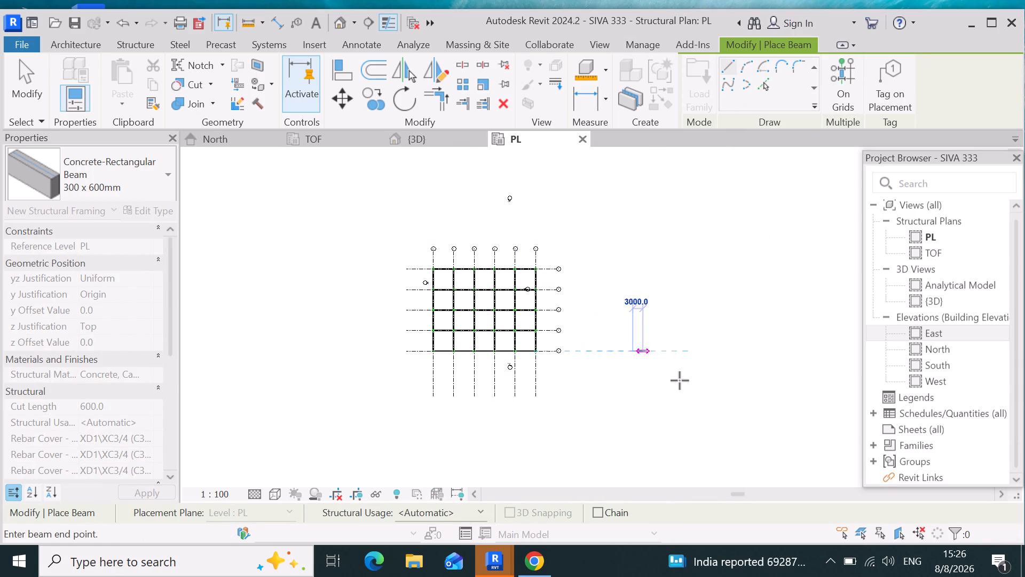
pyautogui.press('Escape')
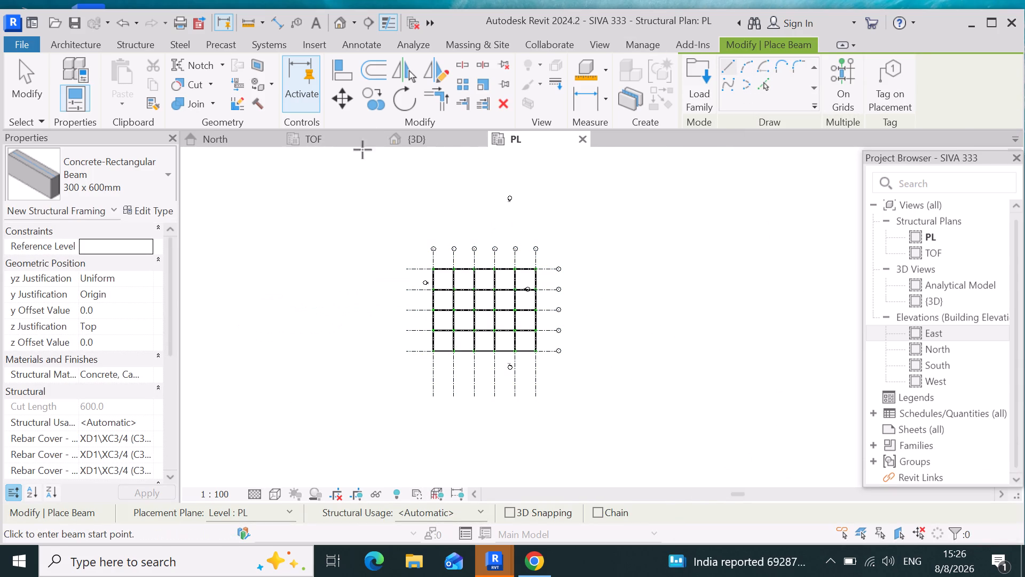
# Examine the full beam grid and its connections to the columns in the 3D view, and leave beam placement.
pyautogui.click(437, 136)
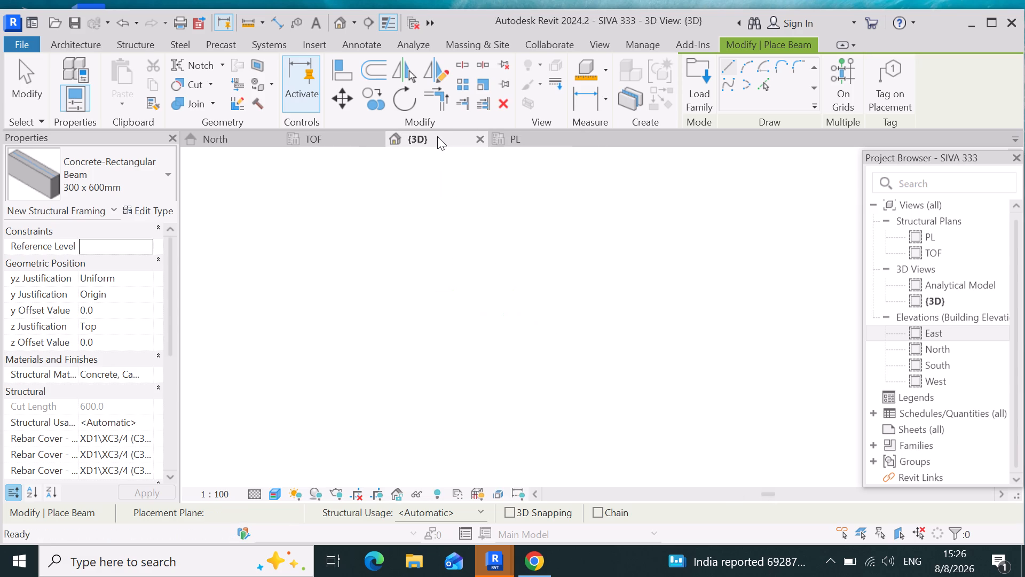
pyautogui.scroll(4, 543, 405)
pyautogui.scroll(-1, 505, 445)
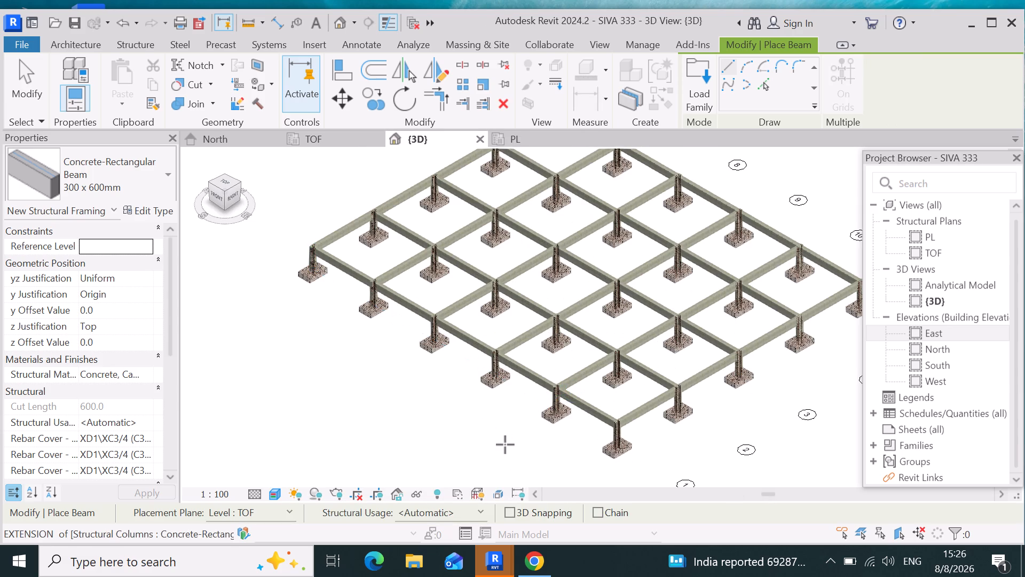
pyautogui.scroll(-2, 505, 445)
pyautogui.scroll(3, 533, 252)
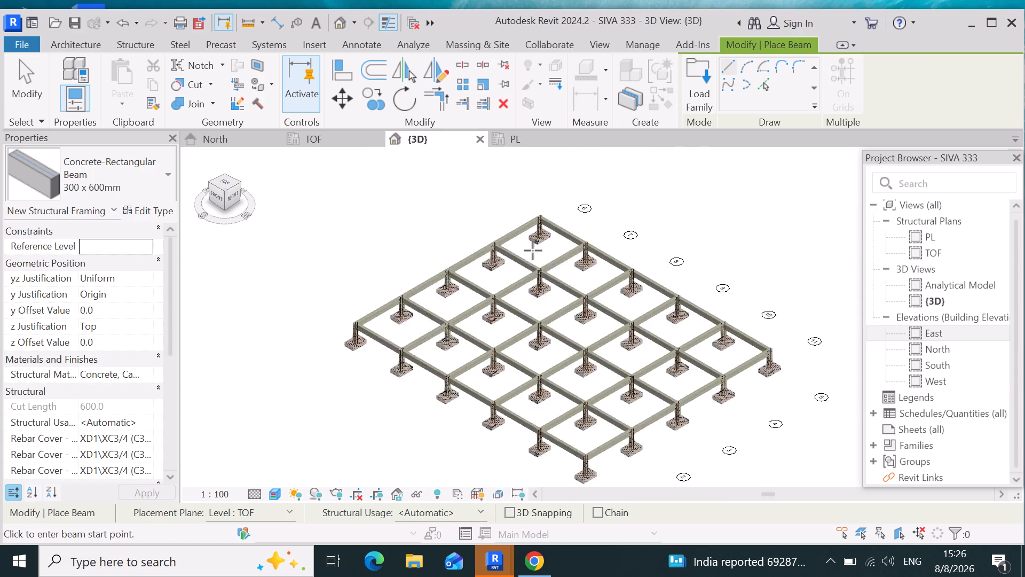
pyautogui.scroll(4, 531, 248)
pyautogui.scroll(-2, 527, 277)
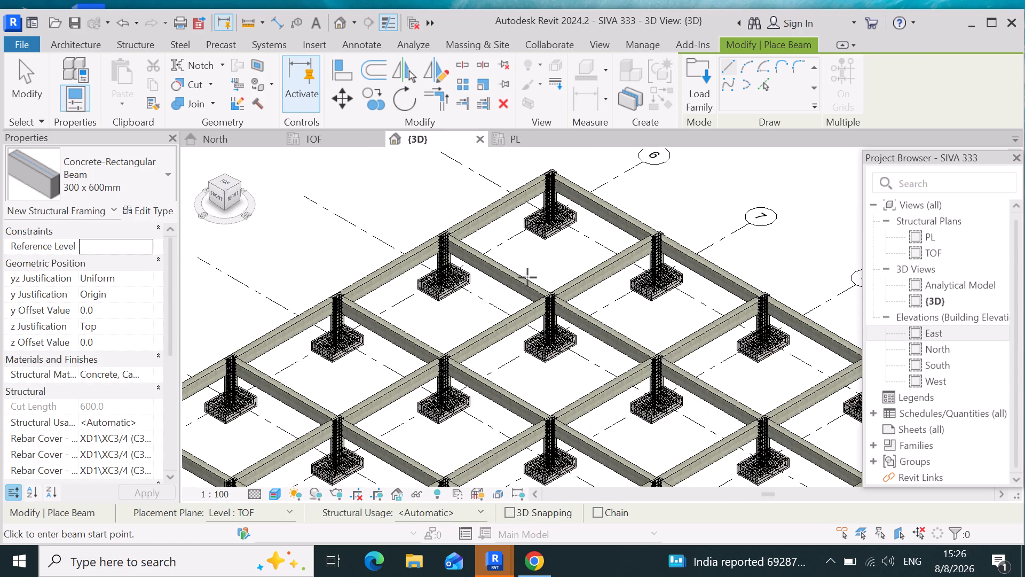
pyautogui.scroll(-2, 527, 277)
pyautogui.scroll(10, 532, 298)
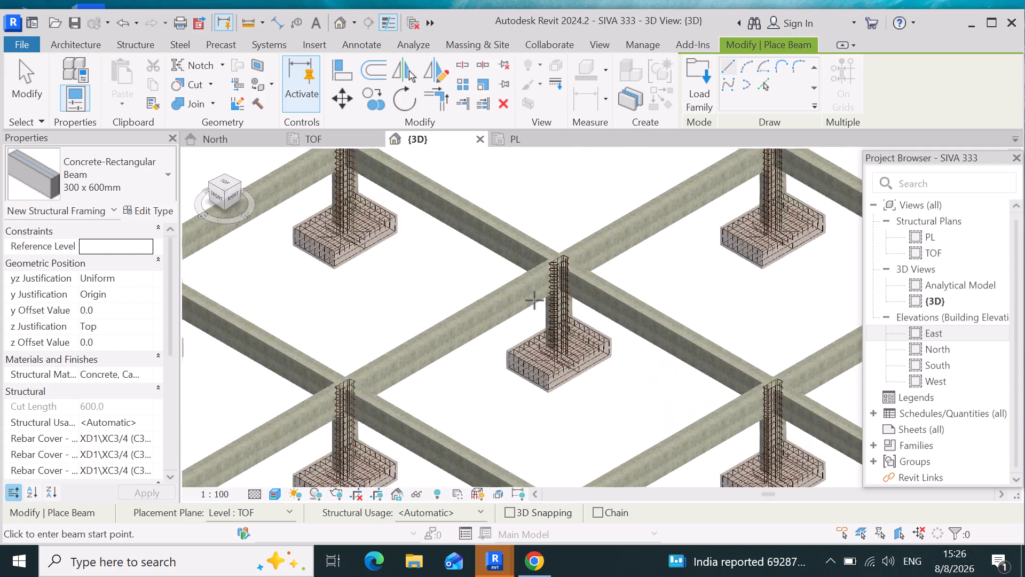
pyautogui.scroll(2, 534, 300)
pyautogui.scroll(-10, 540, 293)
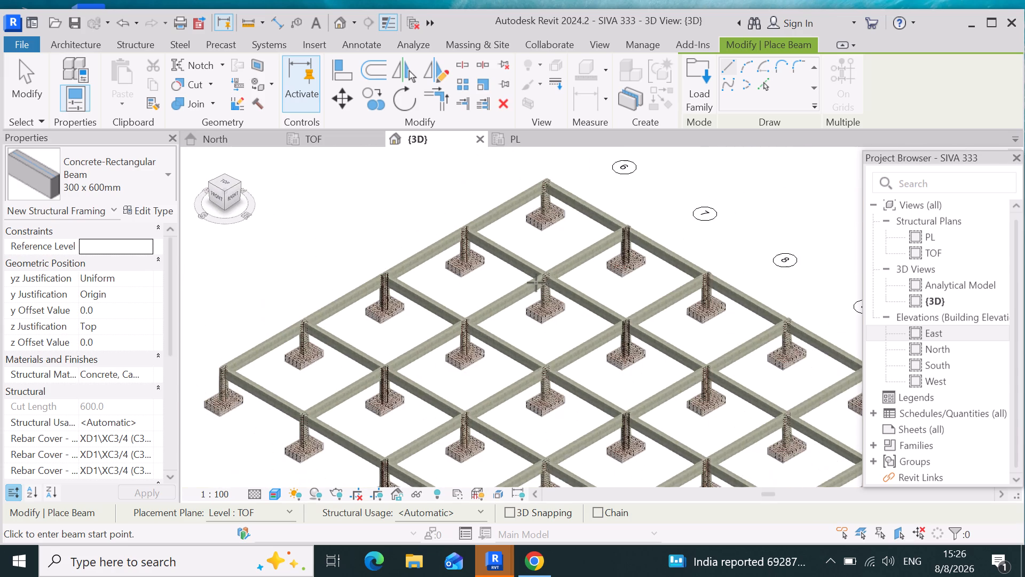
pyautogui.scroll(-4, 536, 283)
pyautogui.scroll(3, 651, 456)
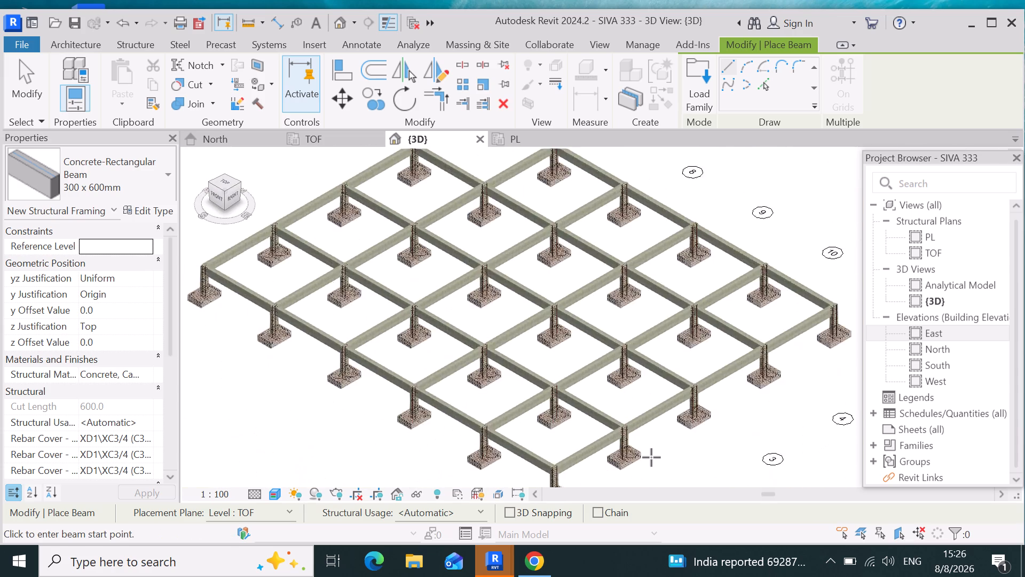
pyautogui.scroll(3, 651, 457)
pyautogui.scroll(-5, 677, 436)
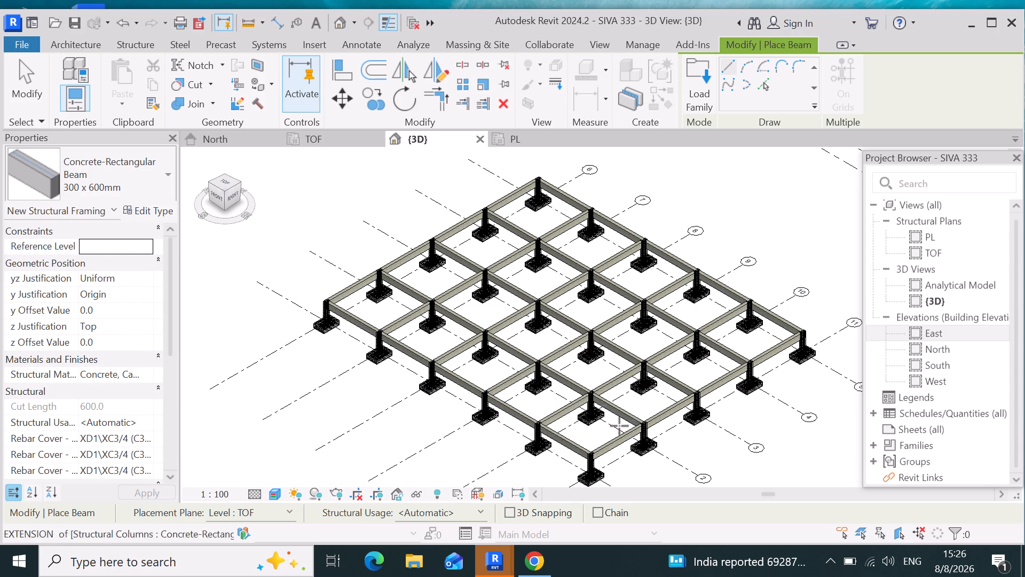
pyautogui.press('Escape')
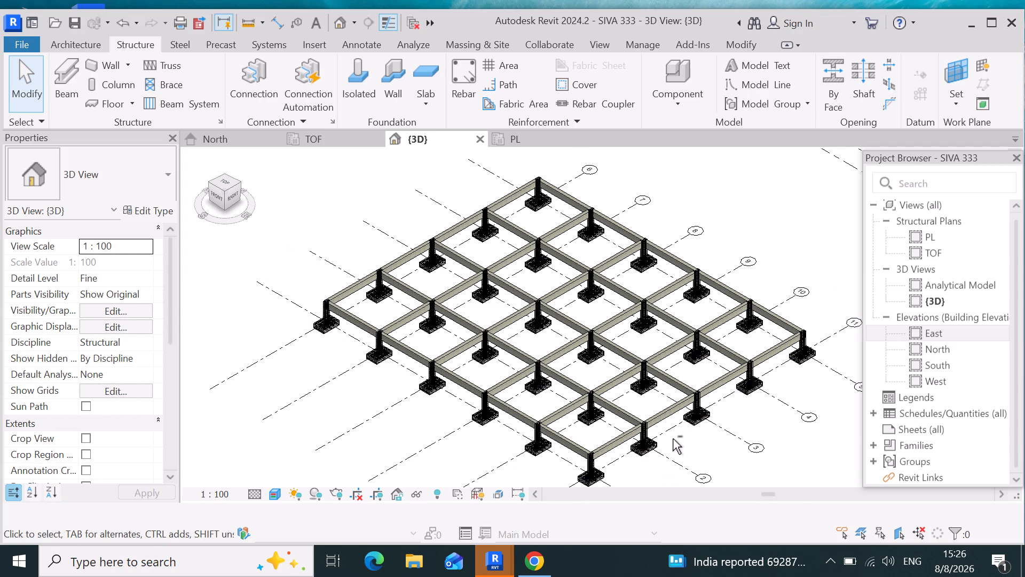
# Inspect the 3D model from other angles, including the front, and restore the home orientation.
pyautogui.keyDown('shift'); pyautogui.moveTo(673, 439); pyautogui.dragTo(697, 403, button='right'); pyautogui.keyUp('shift')
pyautogui.keyDown('shift'); pyautogui.moveTo(673, 439); pyautogui.dragTo(697, 403); pyautogui.keyUp('shift')
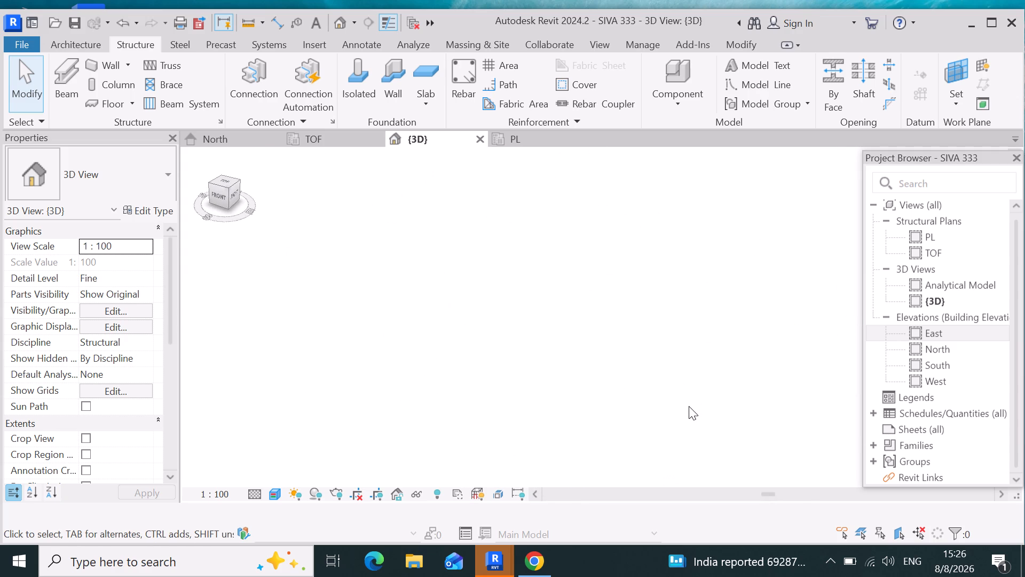
pyautogui.scroll(-11, 689, 406)
pyautogui.scroll(3, 508, 400)
pyautogui.scroll(-5, 533, 387)
pyautogui.scroll(-4, 697, 484)
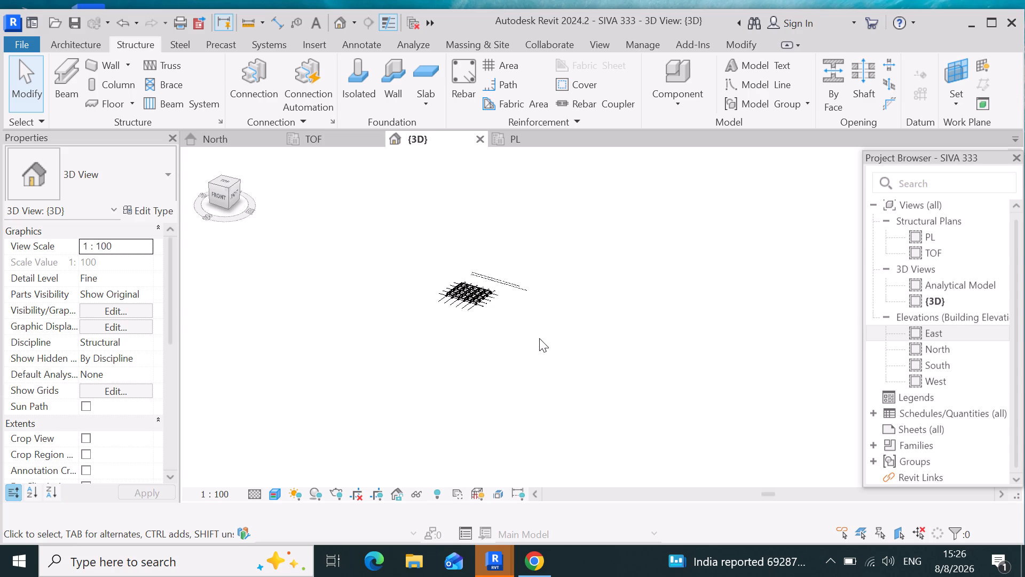
pyautogui.scroll(3, 539, 337)
pyautogui.scroll(11, 398, 270)
pyautogui.click(220, 201)
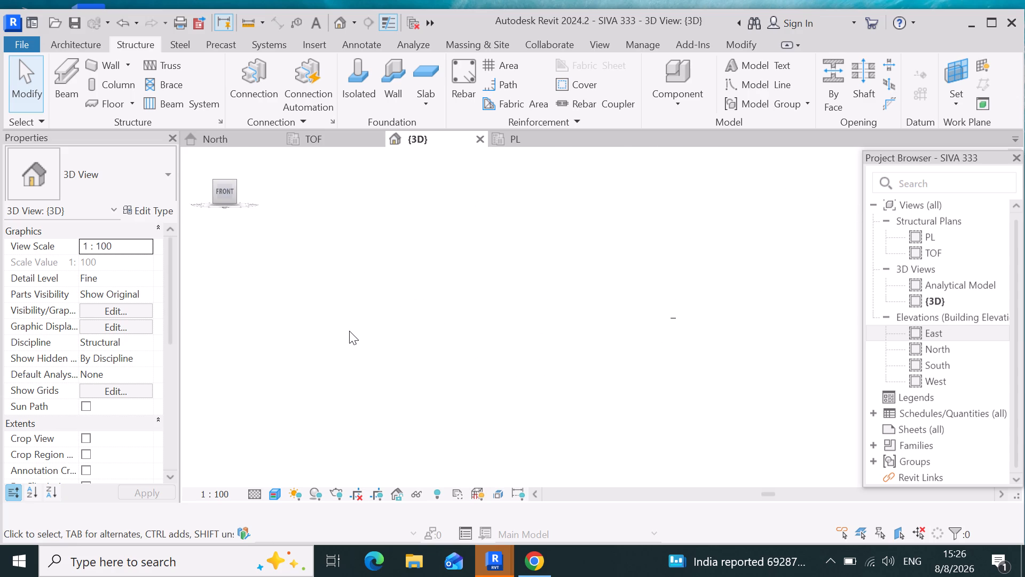
pyautogui.scroll(-7, 487, 385)
pyautogui.scroll(9, 554, 369)
pyautogui.scroll(-20, 558, 357)
pyautogui.scroll(-4, 558, 357)
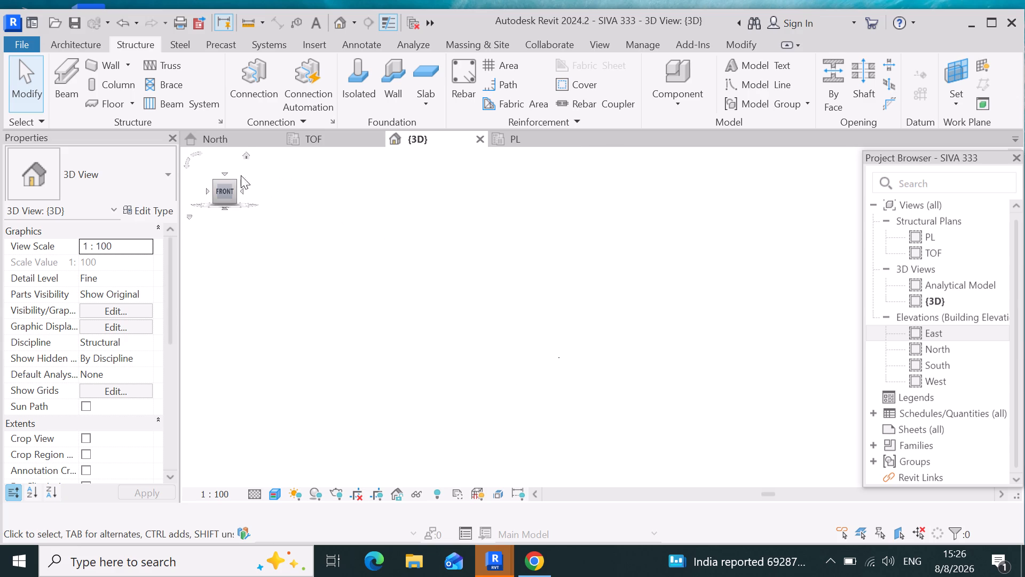
pyautogui.click(246, 153)
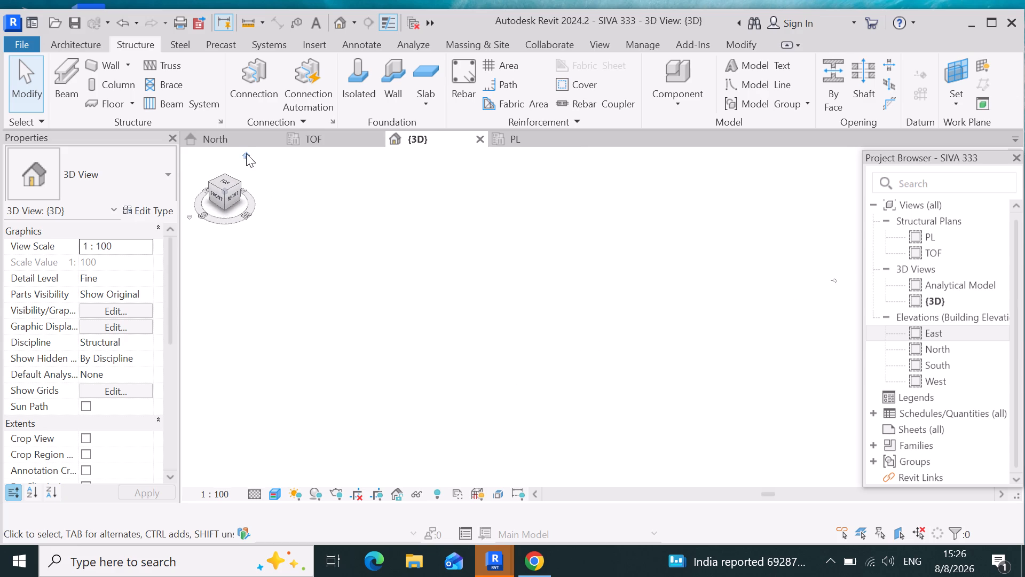
# Check the overall footing and grid layout in the TOF structural plan.
pyautogui.click(335, 144)
pyautogui.scroll(-3, 668, 365)
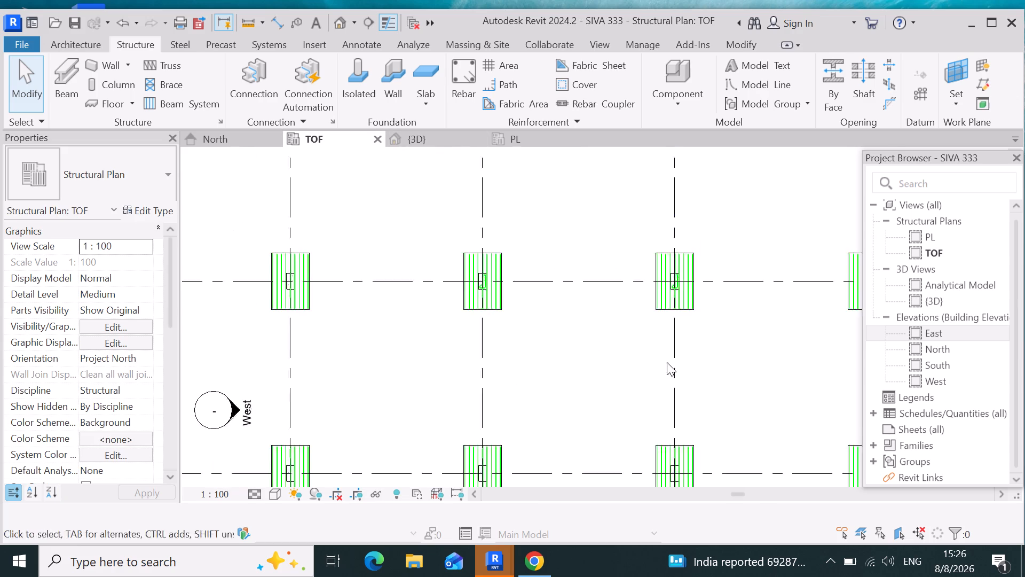
pyautogui.scroll(-7, 667, 362)
pyautogui.scroll(-6, 569, 306)
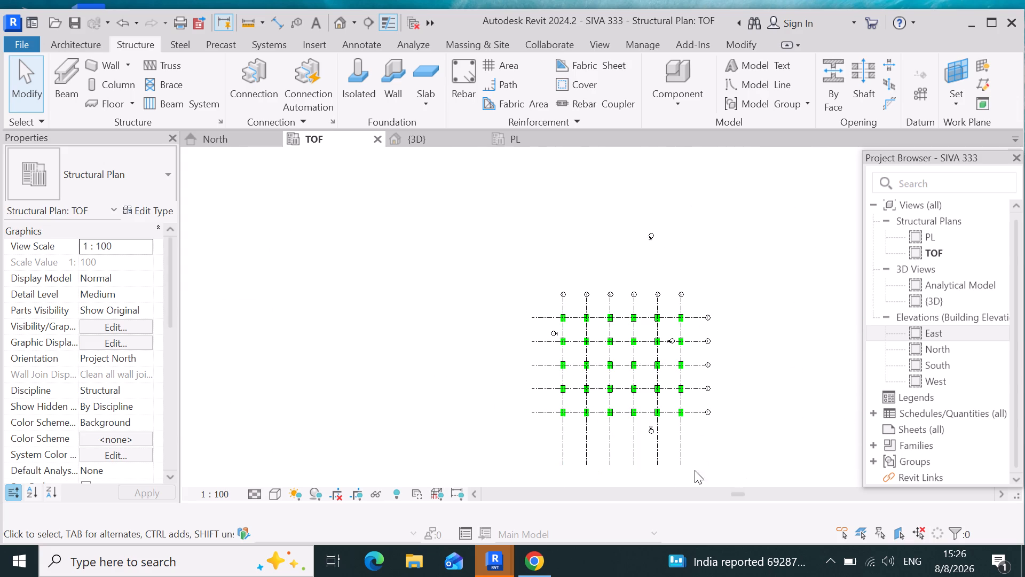
pyautogui.scroll(4, 683, 462)
# Return to the 3D view and examine the complete beam grid with its columns and footings.
pyautogui.click(433, 139)
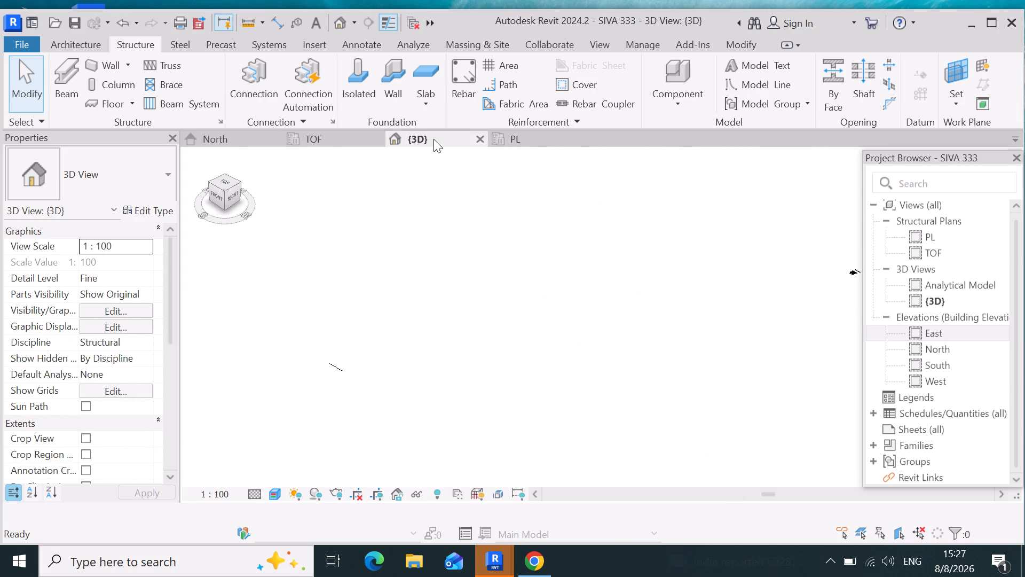
pyautogui.scroll(-3, 481, 332)
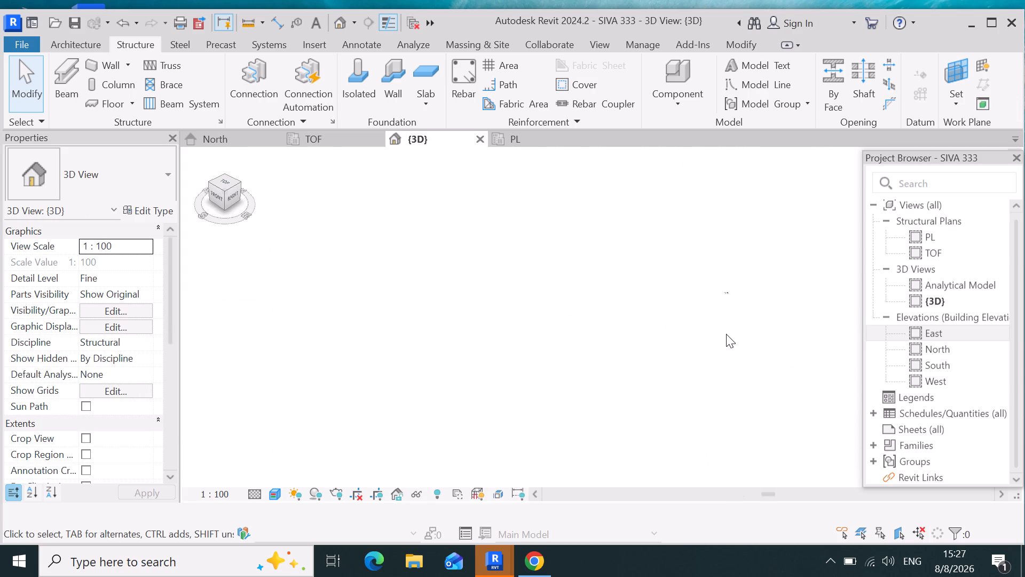
pyautogui.scroll(20, 729, 306)
pyautogui.scroll(11, 643, 266)
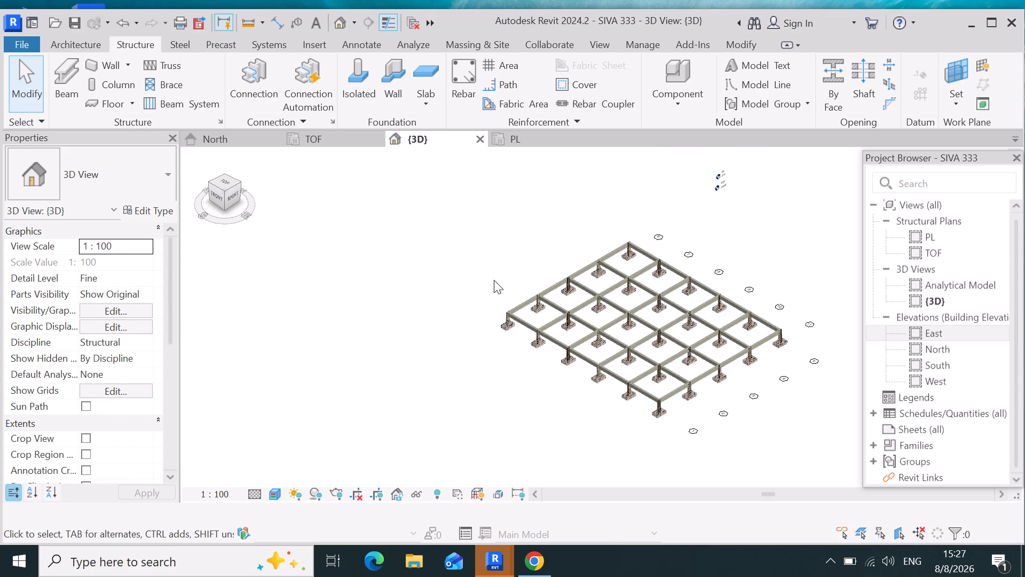
pyautogui.scroll(-3, 490, 282)
pyautogui.scroll(3, 589, 355)
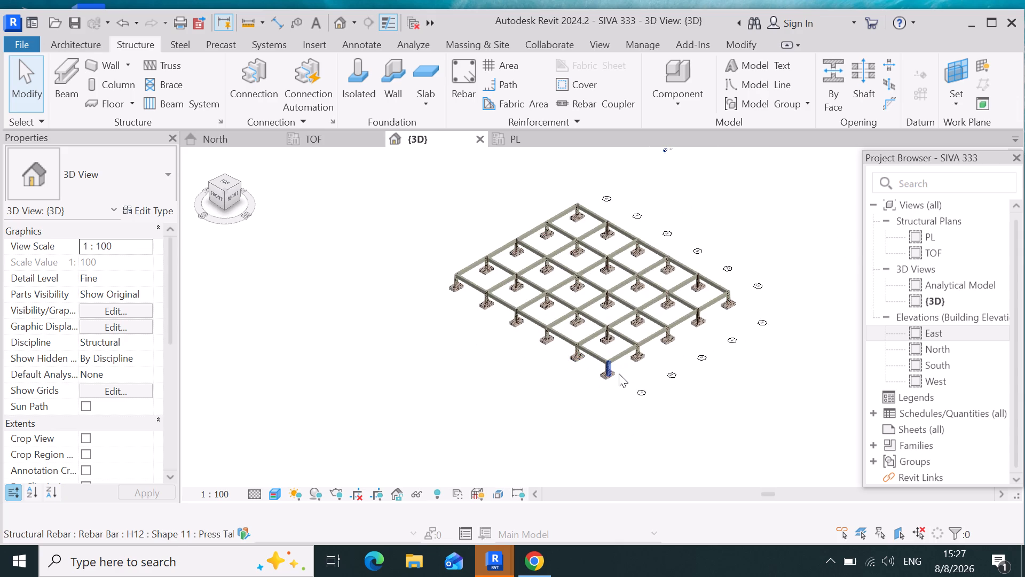
pyautogui.keyDown('shift'); pyautogui.moveTo(614, 375); pyautogui.dragTo(660, 363); pyautogui.keyUp('shift')
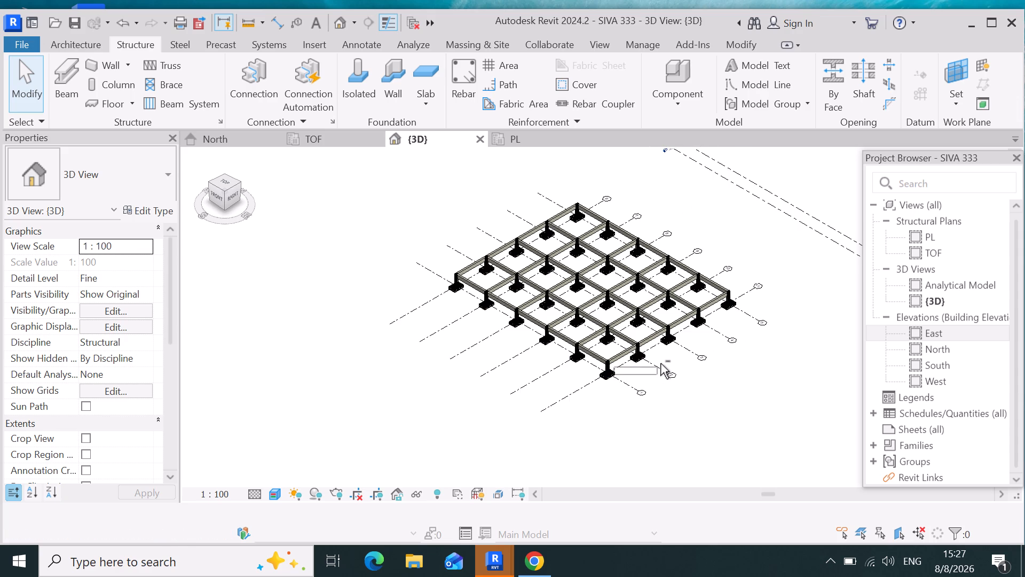
pyautogui.keyDown('shift'); pyautogui.moveTo(660, 363); pyautogui.dragTo(661, 362); pyautogui.keyUp('shift')
pyautogui.press('Escape')
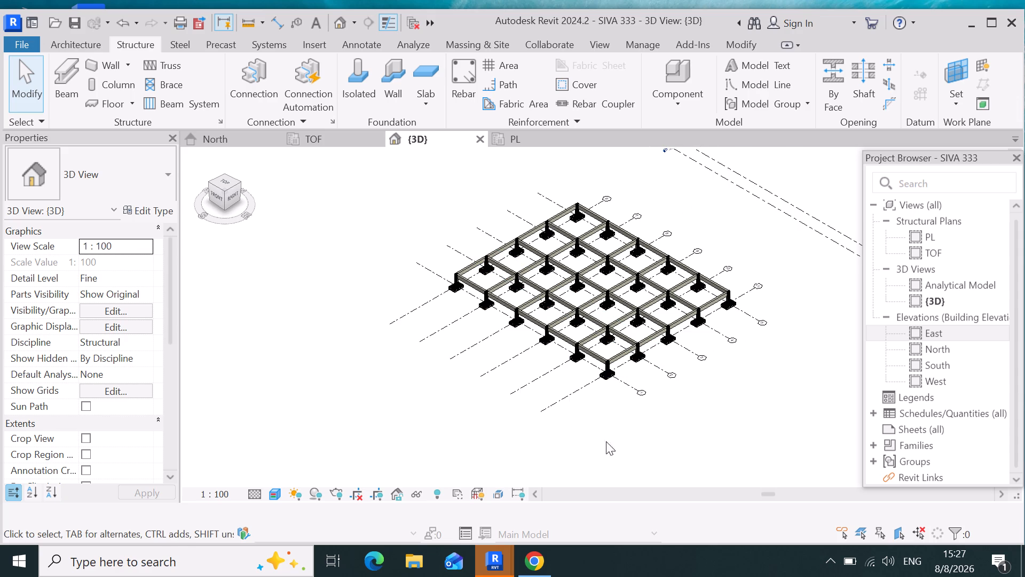
# Orbit the 3D model towards its front and inspect the beams, columns and footings up close.
pyautogui.keyDown('shift'); pyautogui.moveTo(618, 392); pyautogui.dragTo(620, 389); pyautogui.keyUp('shift')
pyautogui.keyDown('shift'); pyautogui.moveTo(619, 389); pyautogui.dragTo(620, 389, button='right'); pyautogui.keyUp('shift')
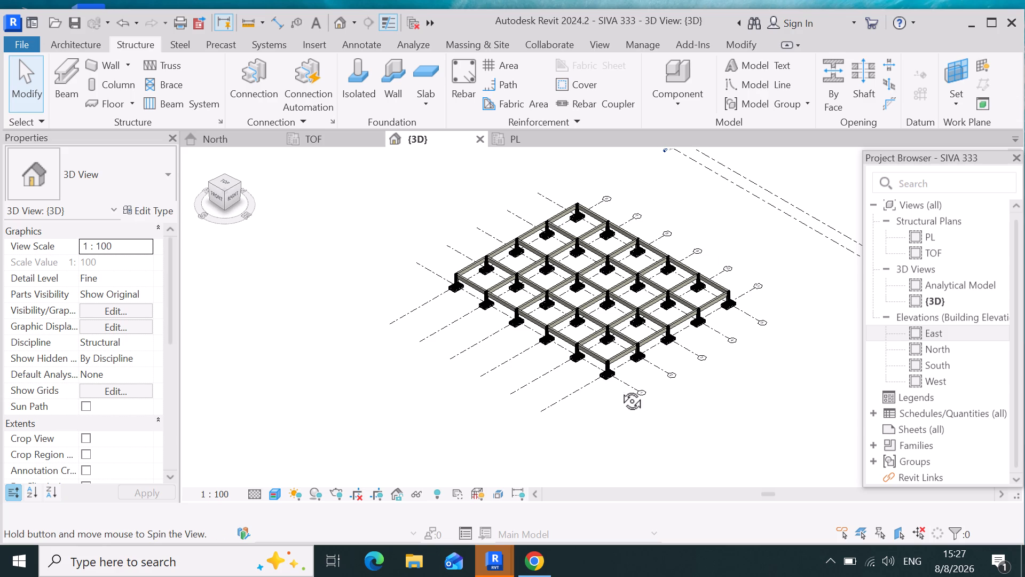
pyautogui.keyDown('shift'); pyautogui.moveTo(620, 389); pyautogui.dragTo(648, 371); pyautogui.keyUp('shift')
pyautogui.keyDown('shift'); pyautogui.moveTo(620, 389); pyautogui.dragTo(648, 371, button='right'); pyautogui.keyUp('shift')
pyautogui.scroll(6, 644, 375)
pyautogui.scroll(-9, 645, 375)
pyautogui.scroll(-10, 747, 376)
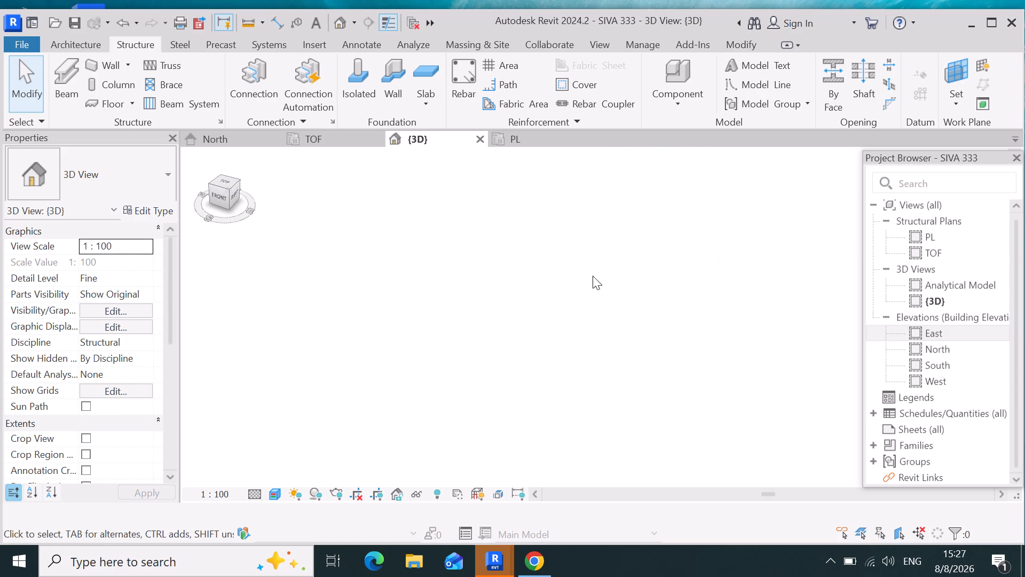
pyautogui.scroll(4, 461, 166)
pyautogui.scroll(15, 511, 200)
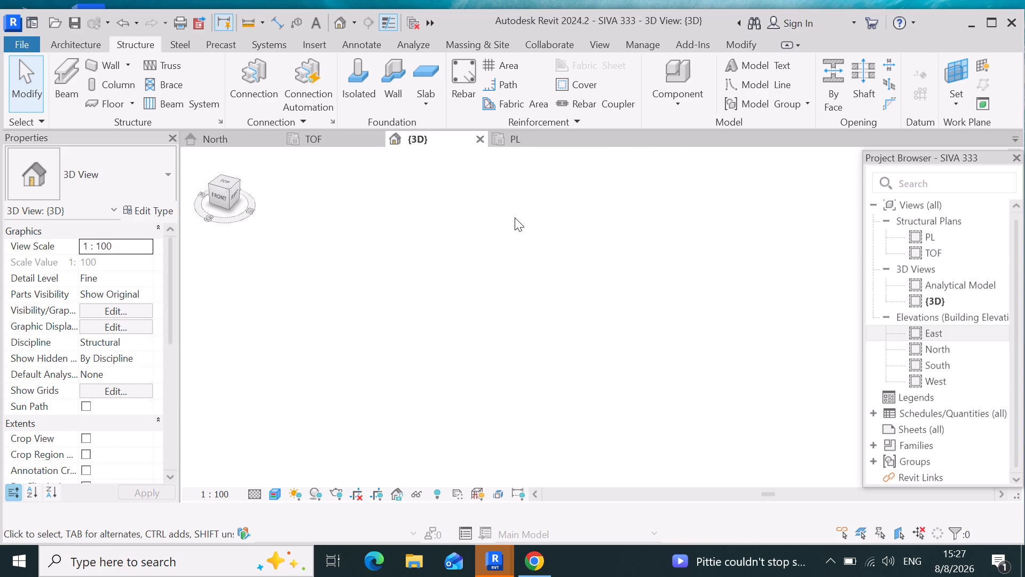
pyautogui.scroll(2, 515, 217)
pyautogui.scroll(-16, 623, 393)
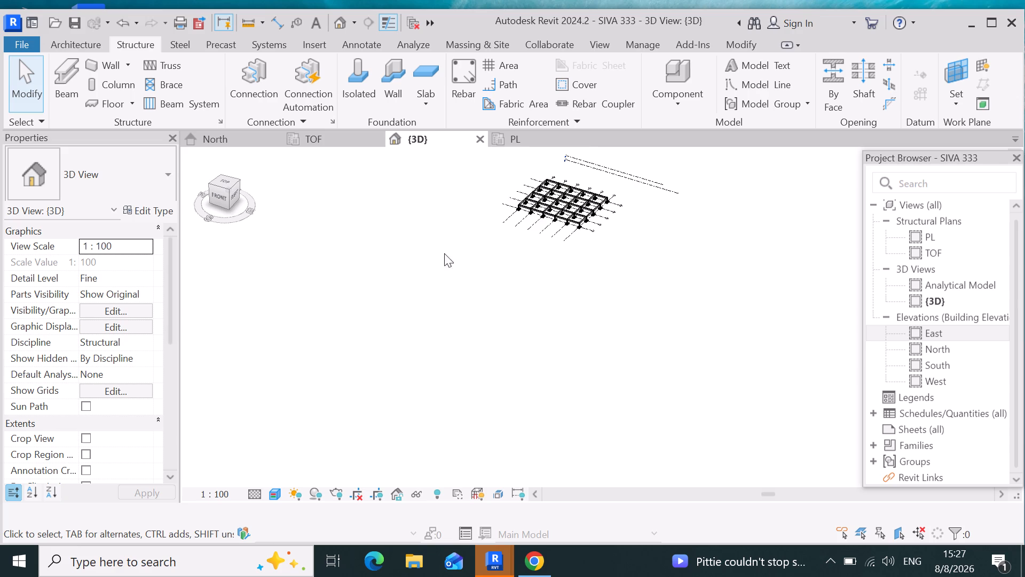
pyautogui.scroll(10, 545, 159)
pyautogui.scroll(4, 584, 223)
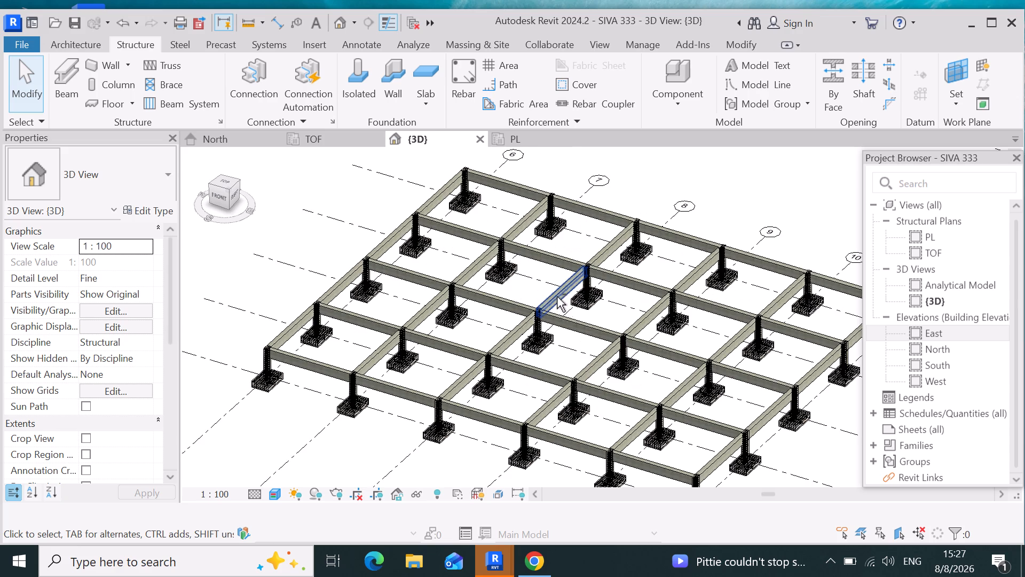
# Orbit the 3D model round to its right side to inspect the structure from there.
pyautogui.keyDown('shift'); pyautogui.moveTo(556, 297); pyautogui.dragTo(445, 319, button='right'); pyautogui.keyUp('shift')
pyautogui.keyDown('shift'); pyautogui.moveTo(555, 298); pyautogui.dragTo(445, 319); pyautogui.keyUp('shift')
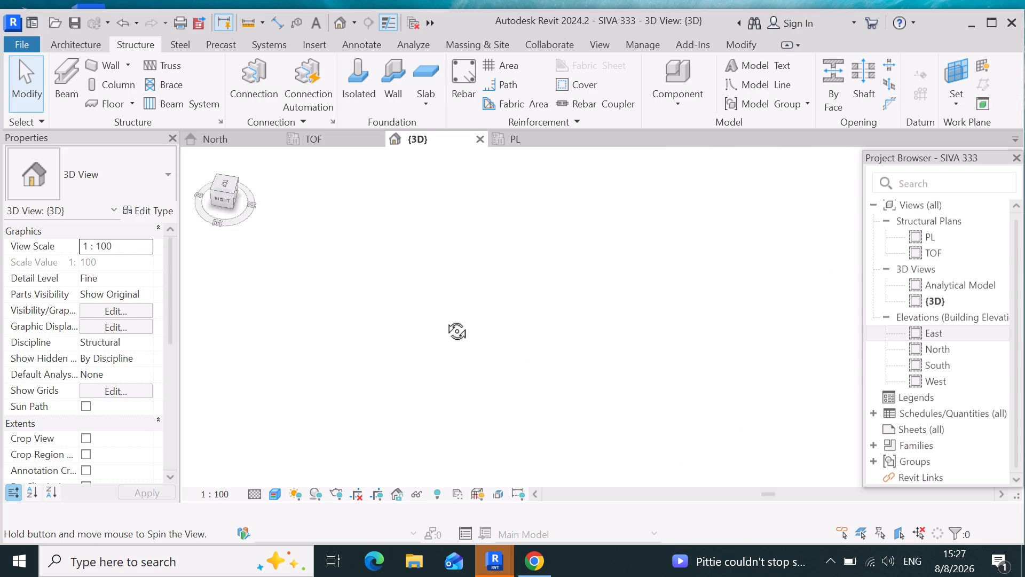
pyautogui.keyDown('shift'); pyautogui.moveTo(445, 319); pyautogui.dragTo(371, 451, button='right'); pyautogui.keyUp('shift')
pyautogui.keyDown('shift'); pyautogui.moveTo(445, 319); pyautogui.dragTo(371, 451); pyautogui.keyUp('shift')
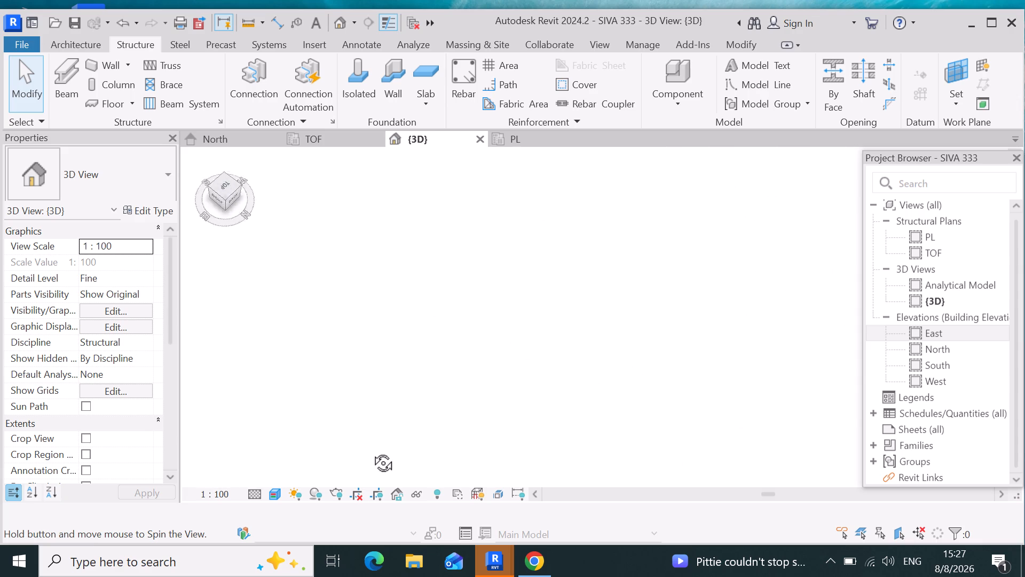
pyautogui.keyDown('shift'); pyautogui.moveTo(371, 451); pyautogui.dragTo(434, 368, button='right'); pyautogui.keyUp('shift')
pyautogui.keyDown('shift'); pyautogui.moveTo(371, 451); pyautogui.dragTo(440, 367); pyautogui.keyUp('shift')
pyautogui.scroll(-5, 440, 367)
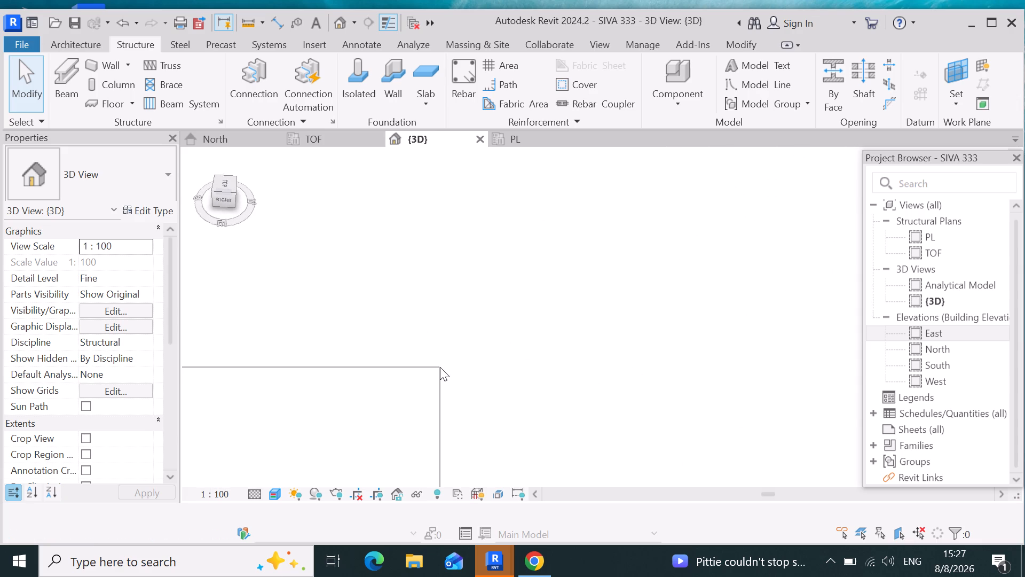
pyautogui.scroll(-4, 440, 367)
pyautogui.keyDown('shift'); pyautogui.moveTo(440, 367); pyautogui.dragTo(307, 149); pyautogui.keyUp('shift')
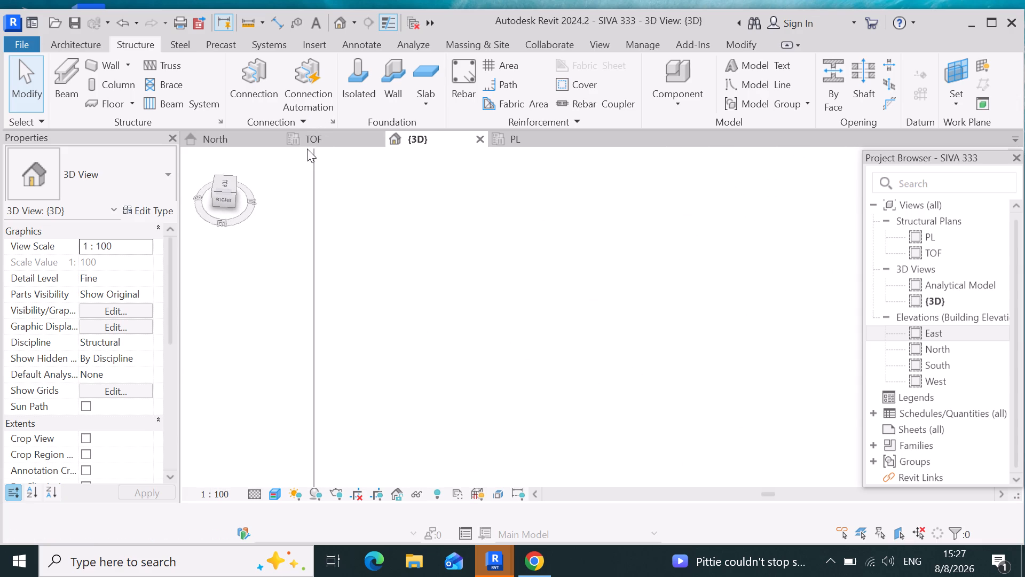
pyautogui.keyDown('shift'); pyautogui.moveTo(307, 149); pyautogui.dragTo(249, 150); pyautogui.keyUp('shift')
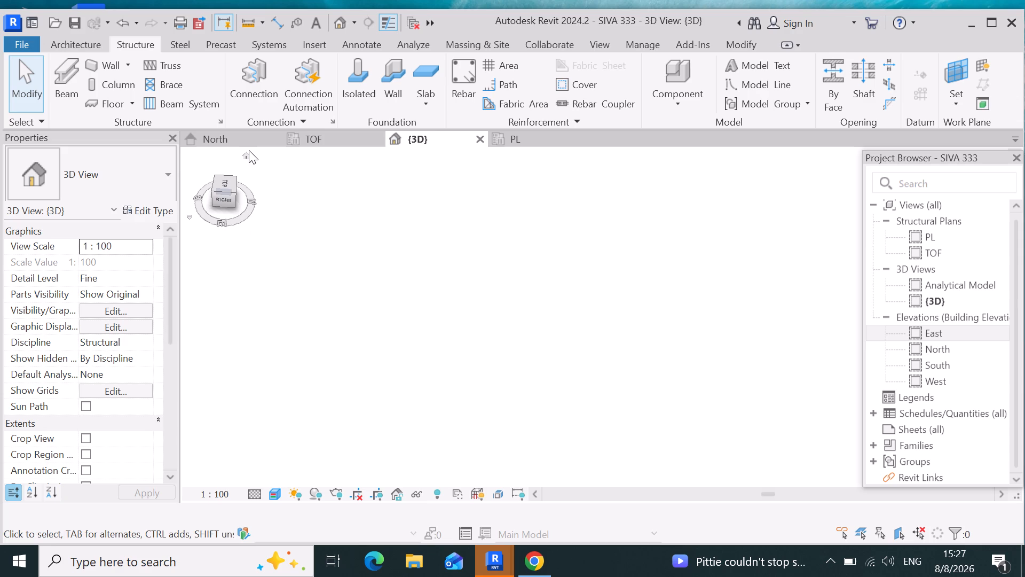
pyautogui.click(249, 150)
pyautogui.scroll(-5, 441, 331)
pyautogui.scroll(-5, 699, 262)
pyautogui.press('Escape')
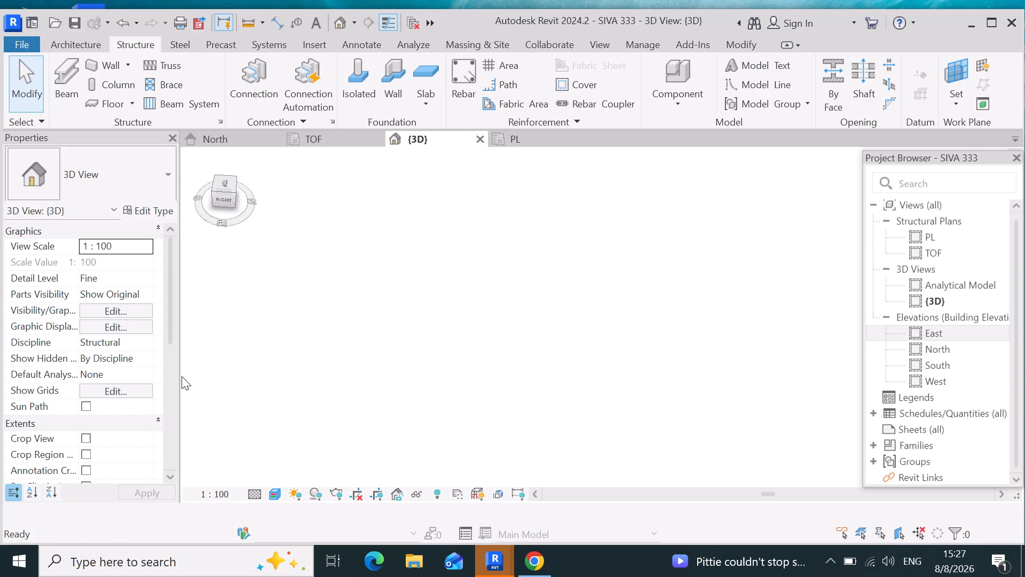
# Compare the TOF structural plan, the 3D view and the PL structural plan.
pyautogui.click(436, 137)
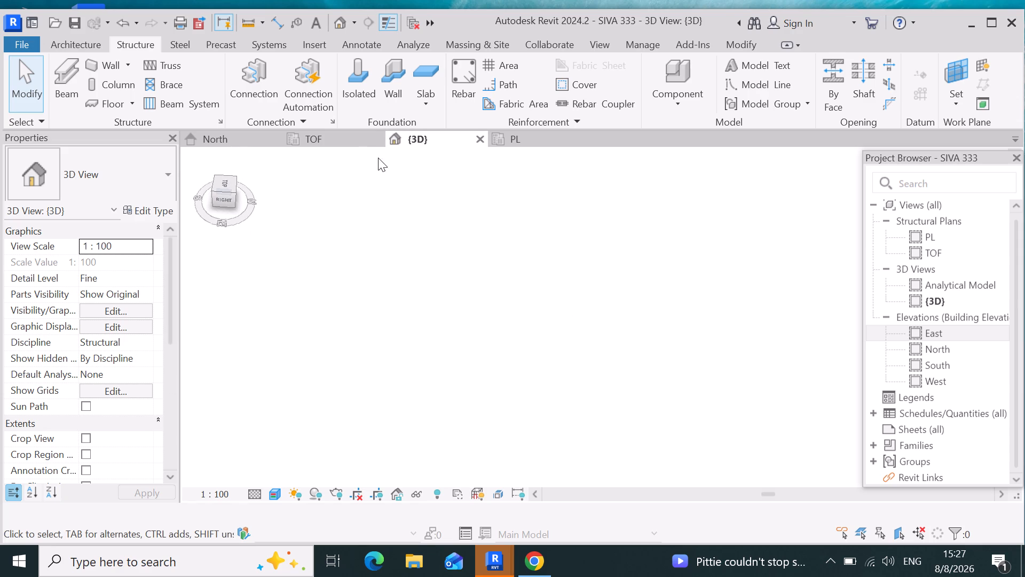
pyautogui.click(357, 145)
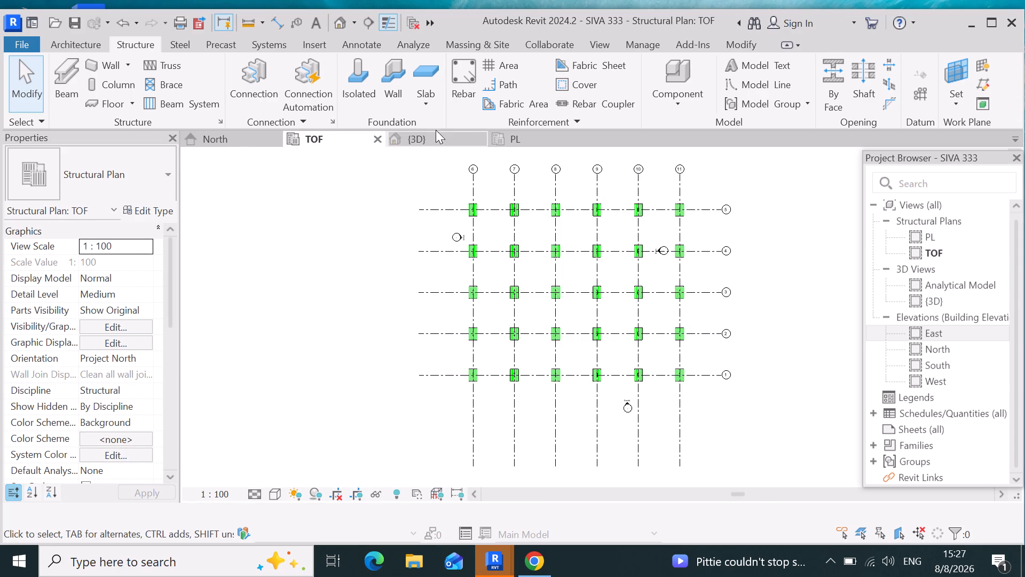
pyautogui.click(436, 133)
pyautogui.scroll(-5, 530, 357)
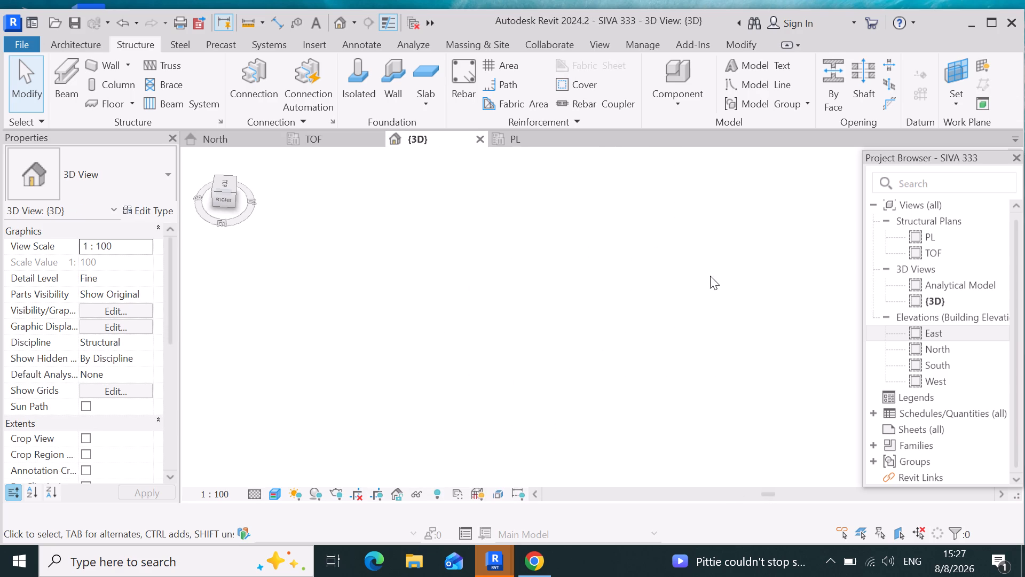
pyautogui.scroll(4, 446, 359)
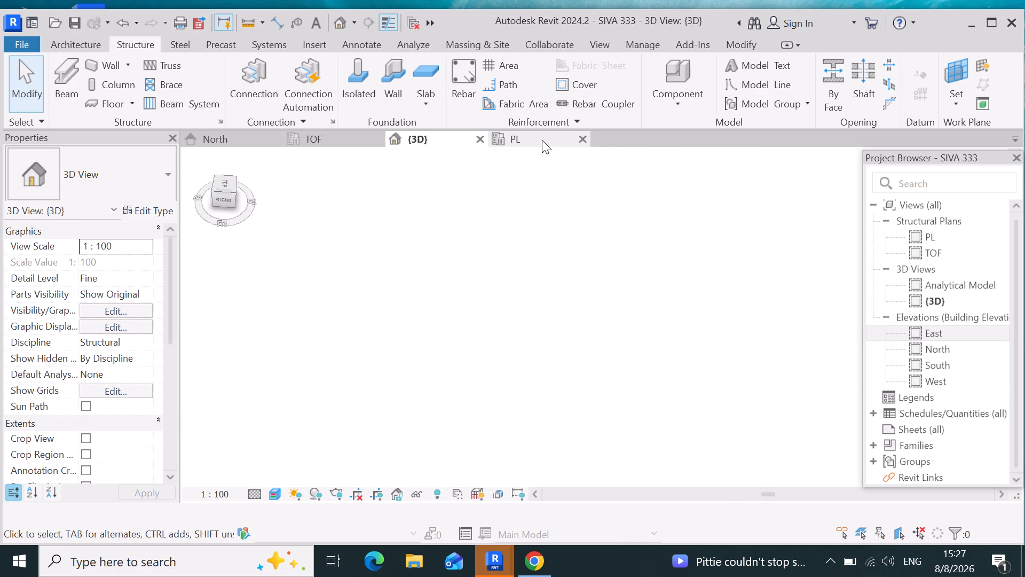
pyautogui.click(542, 140)
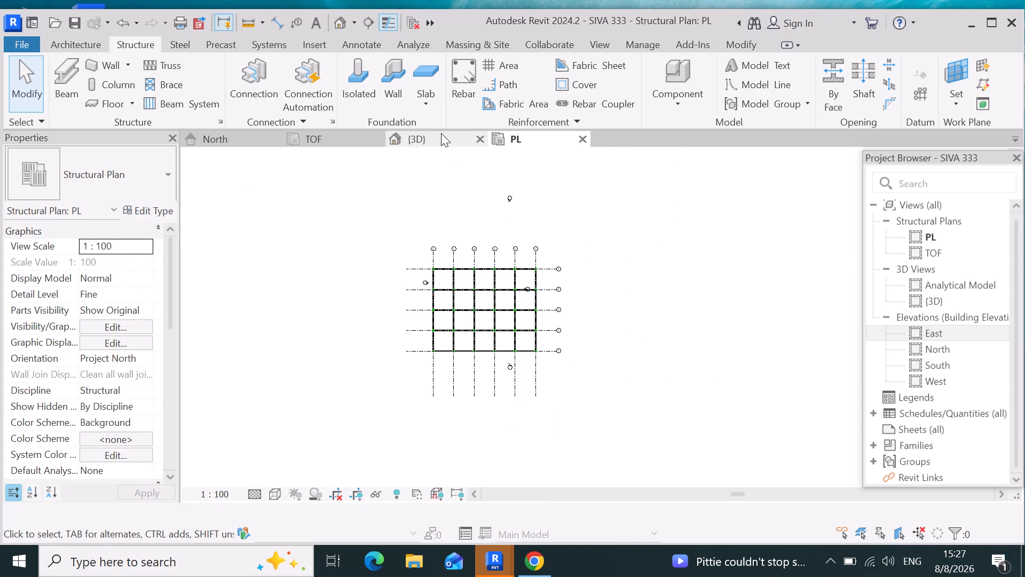
# Close and reopen the default 3D view, then examine the beam grid and the reinforcement in its columns and footings.
pyautogui.click(482, 142)
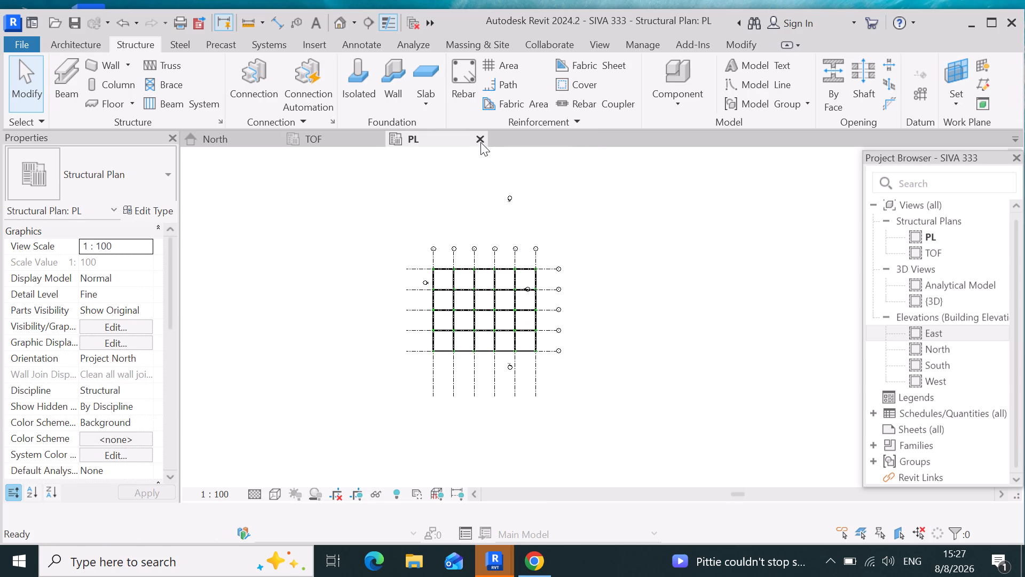
pyautogui.click(345, 23)
pyautogui.scroll(-5, 510, 301)
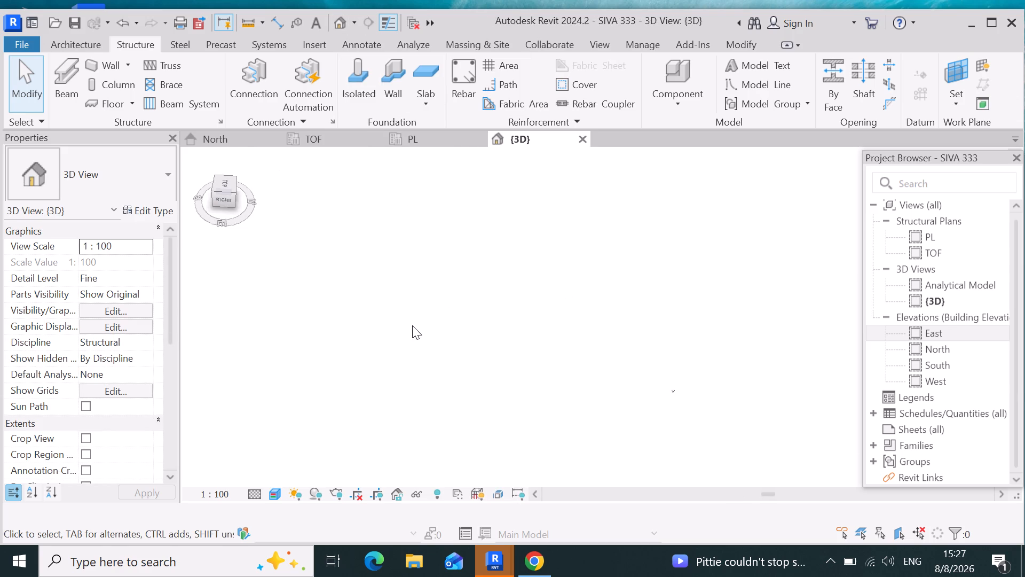
pyautogui.scroll(-5, 411, 325)
pyautogui.scroll(-5, 607, 274)
pyautogui.scroll(2, 600, 284)
pyautogui.scroll(8, 479, 336)
pyautogui.scroll(-8, 506, 329)
pyautogui.scroll(9, 506, 330)
pyautogui.scroll(-4, 494, 329)
pyautogui.scroll(2, 494, 329)
pyautogui.scroll(-2, 494, 329)
pyautogui.scroll(4, 494, 329)
pyautogui.scroll(-2, 480, 333)
pyautogui.scroll(16, 724, 295)
pyautogui.scroll(6, 645, 236)
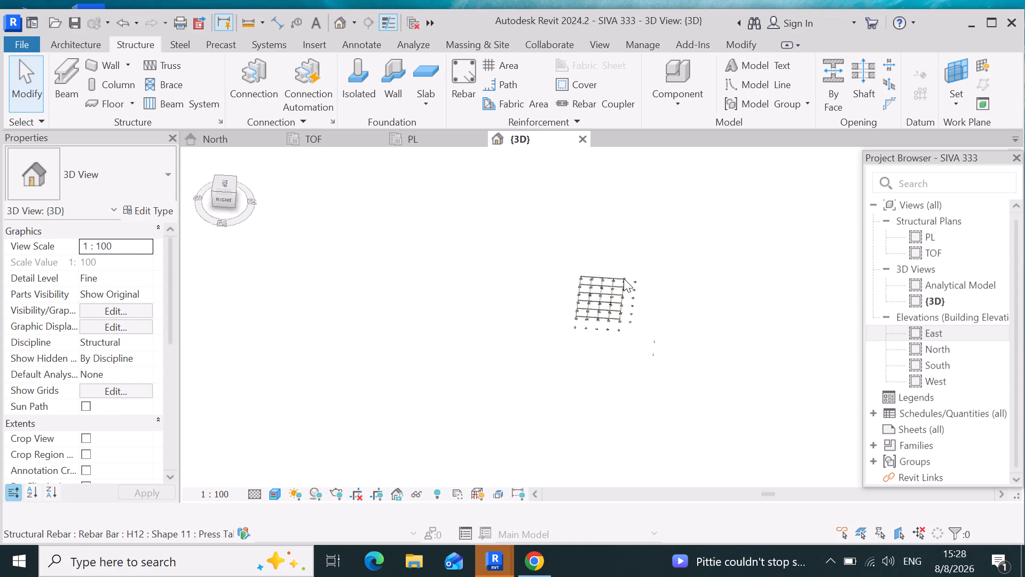
pyautogui.scroll(3, 624, 278)
pyautogui.scroll(3, 615, 350)
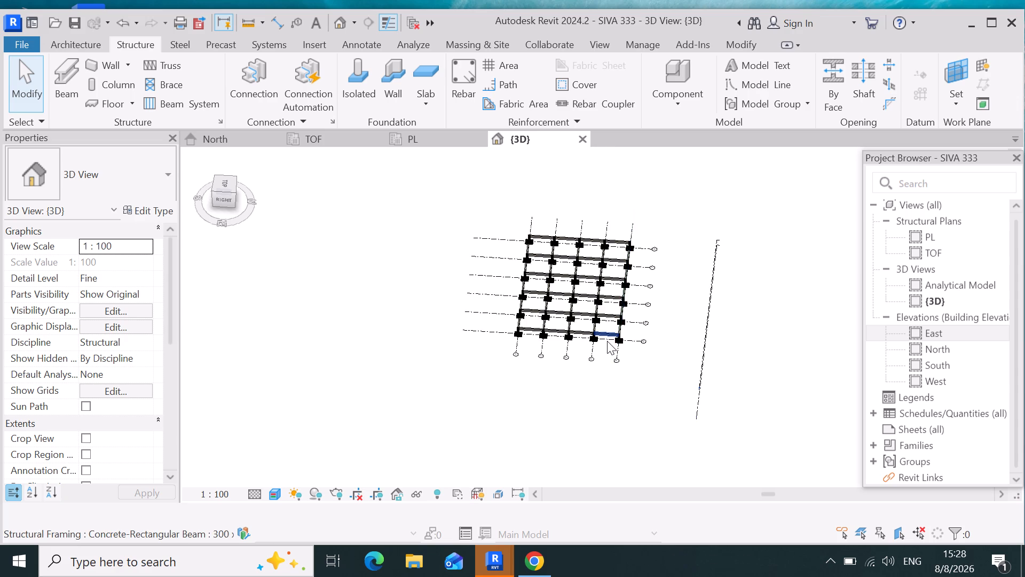
pyautogui.scroll(3, 607, 341)
pyautogui.scroll(2, 511, 301)
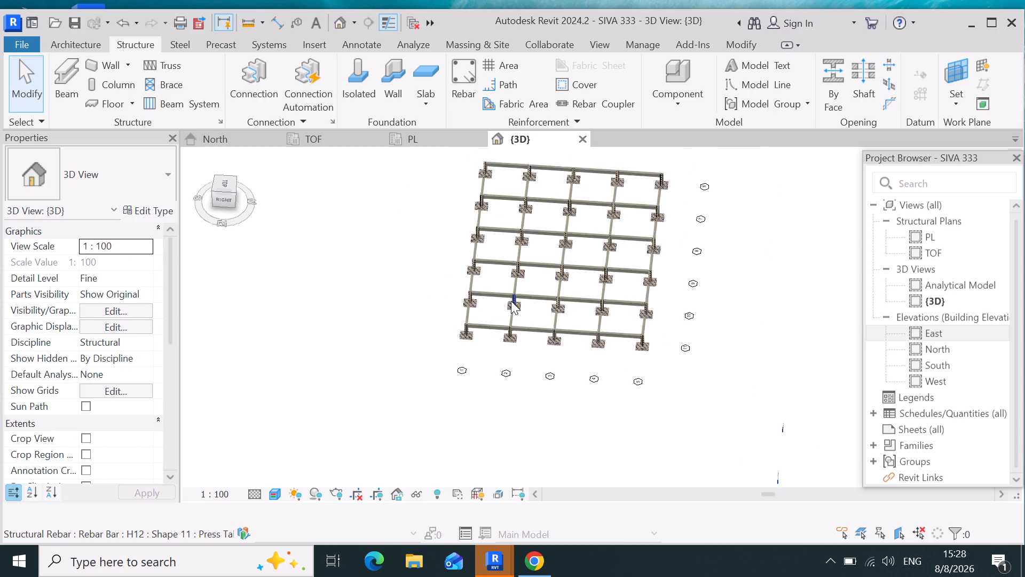
pyautogui.scroll(1, 511, 301)
pyautogui.scroll(-3, 506, 305)
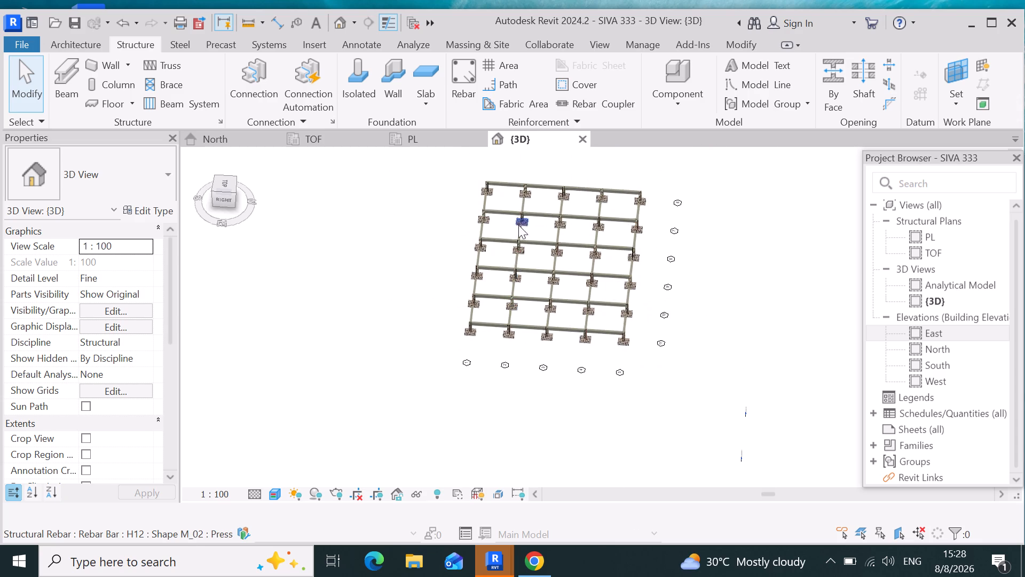
pyautogui.scroll(7, 519, 194)
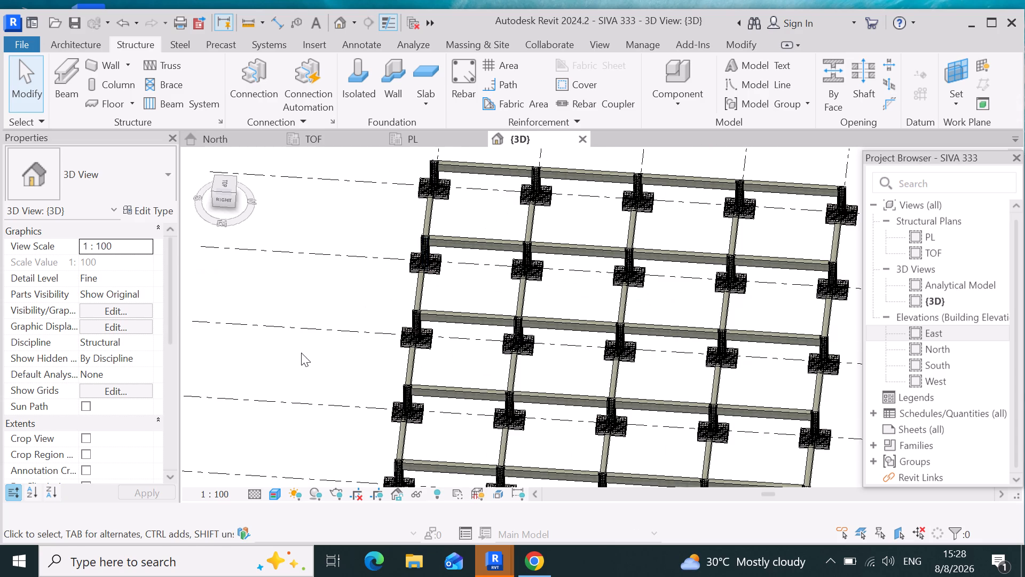
pyautogui.scroll(3, 445, 355)
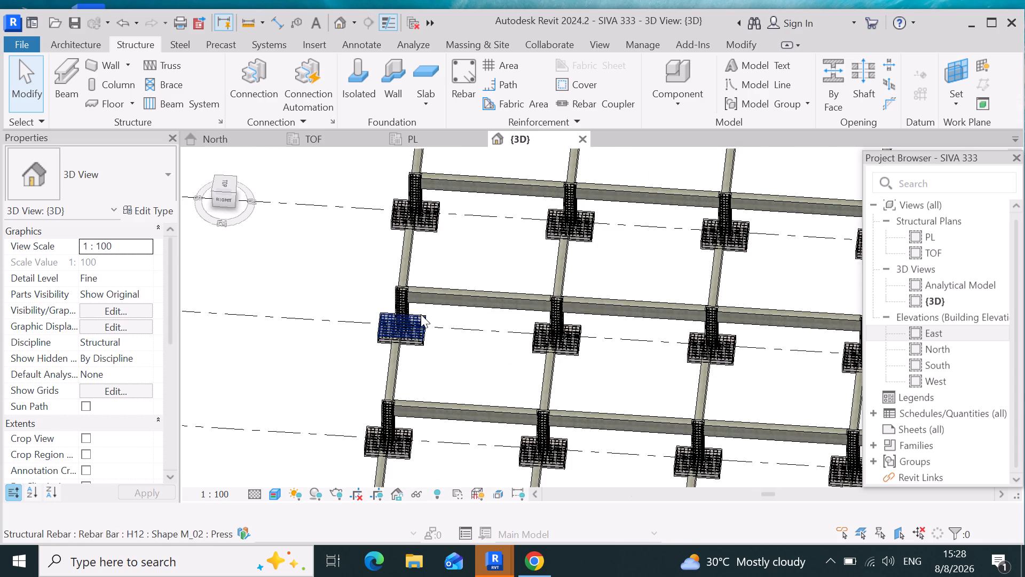
pyautogui.scroll(7, 418, 301)
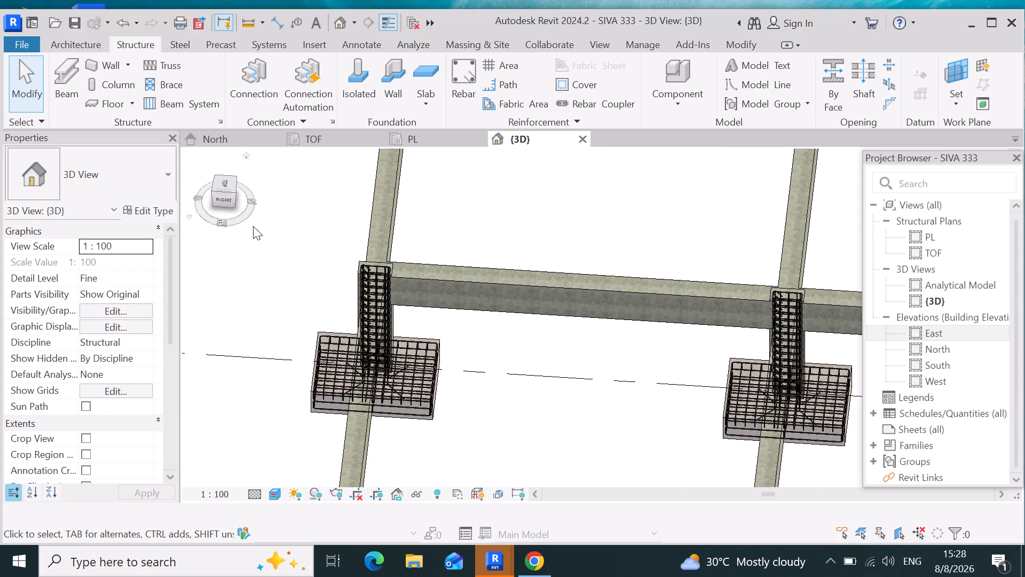
# Return the 3D view to its home isometric orientation and examine the whole beam, column and footing grid.
pyautogui.click(249, 154)
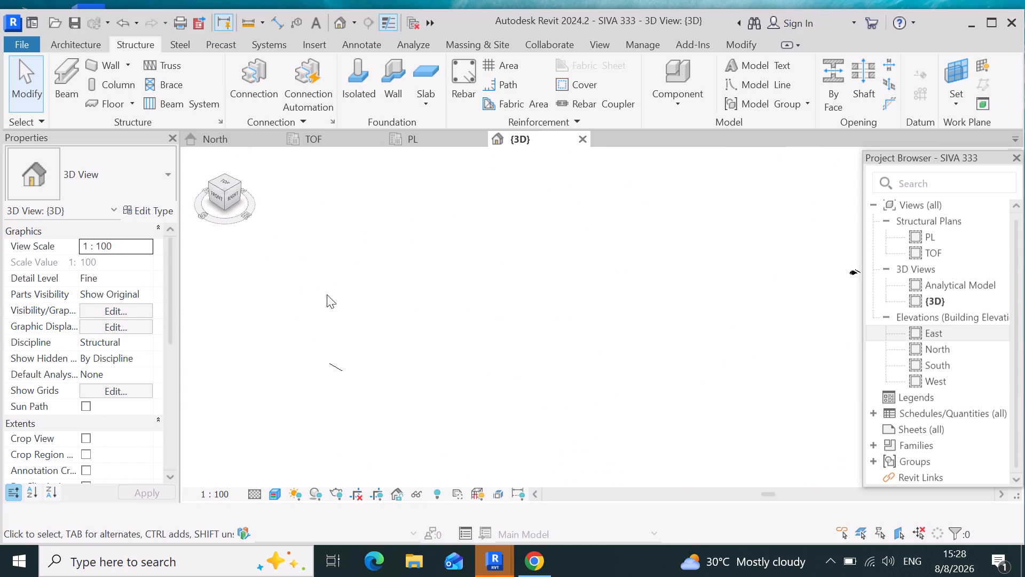
pyautogui.scroll(-4, 398, 299)
pyautogui.scroll(6, 682, 300)
pyautogui.scroll(13, 637, 271)
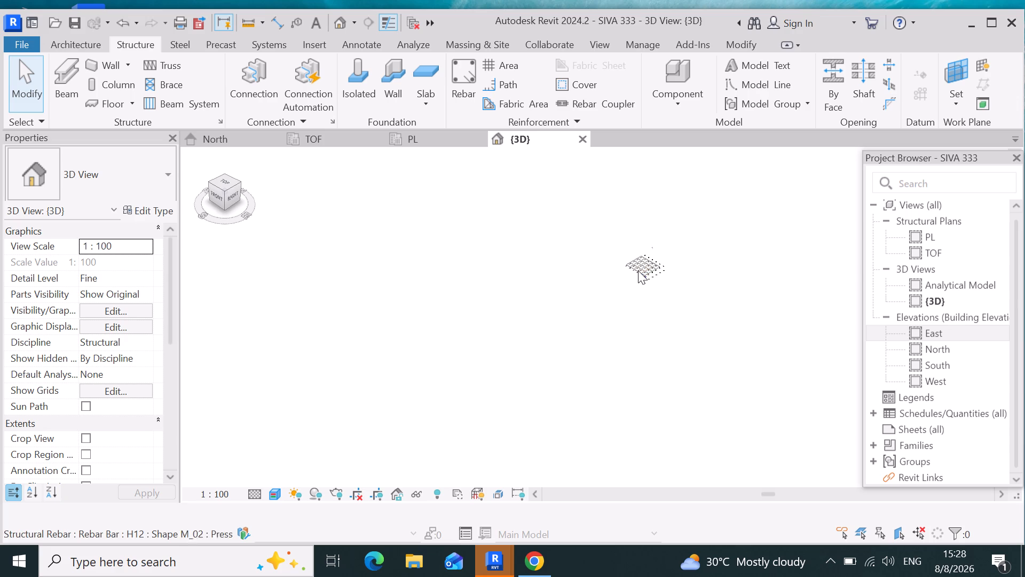
pyautogui.scroll(13, 638, 270)
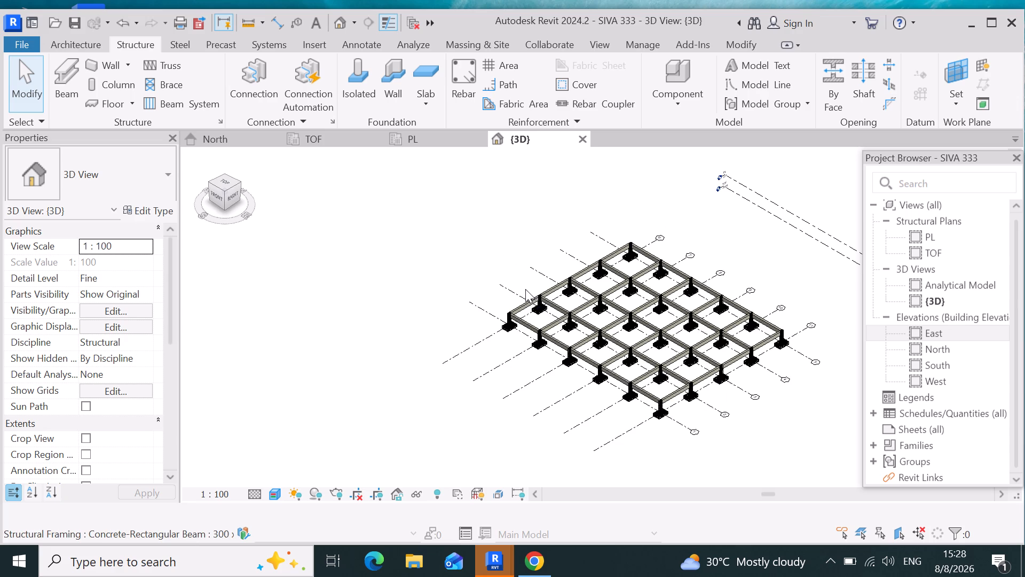
pyautogui.scroll(4, 526, 293)
pyautogui.scroll(-3, 320, 267)
pyautogui.scroll(1, 565, 448)
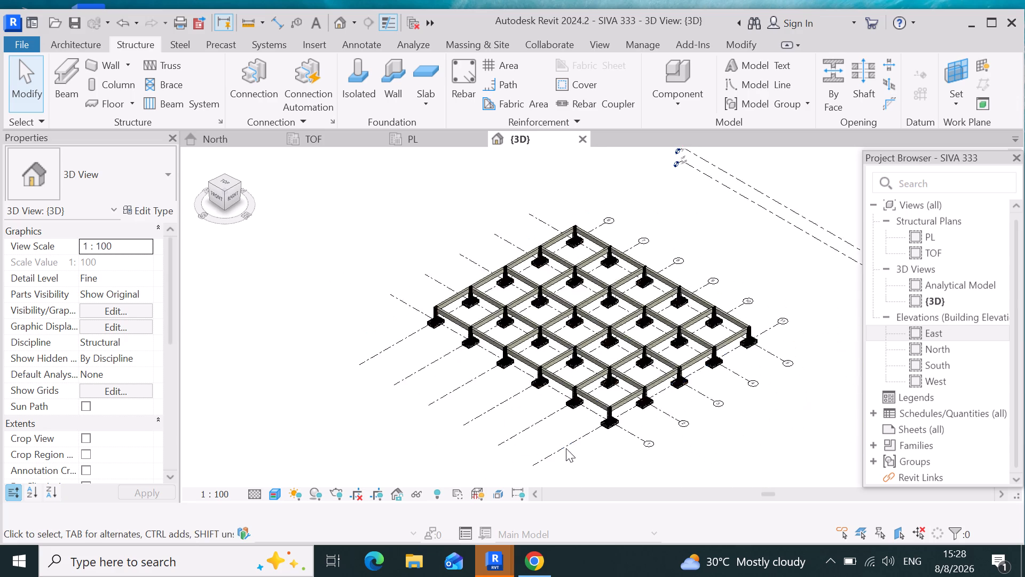
pyautogui.scroll(2, 566, 448)
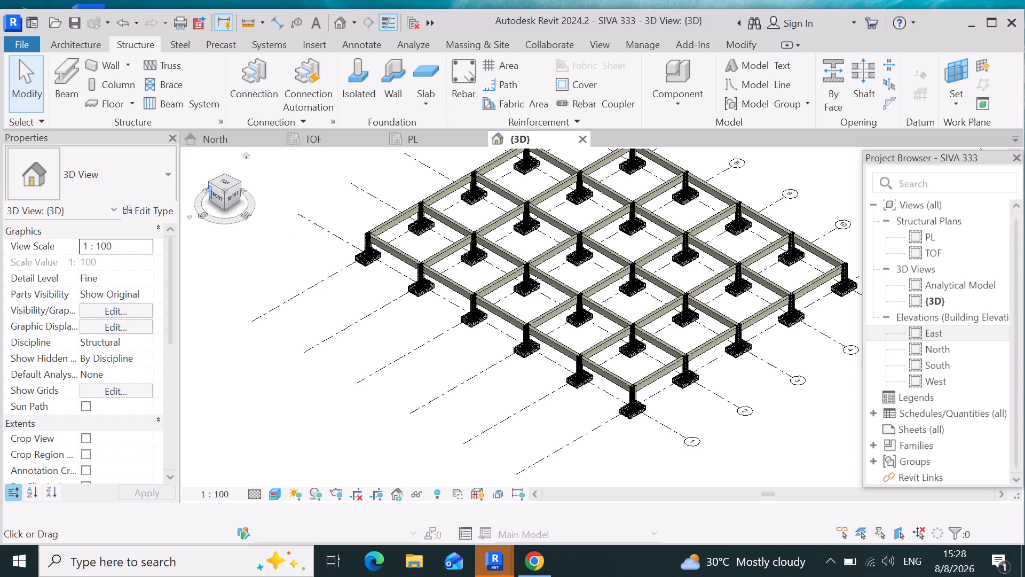
# Turn the 3D view to the front and inspect the beams, column bars and footings between PL and TOF on grids 6 to 11.
pyautogui.click(218, 193)
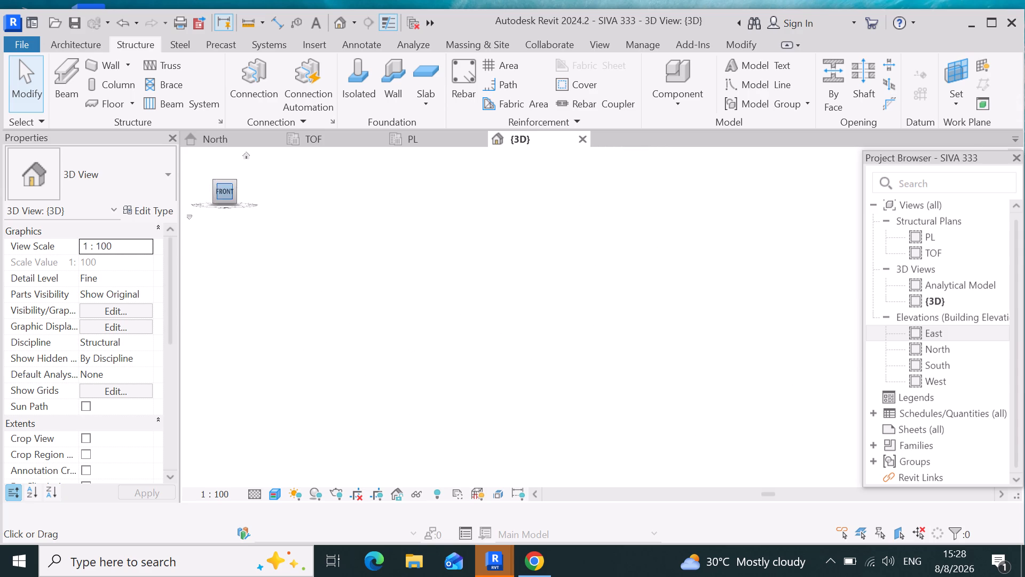
pyautogui.scroll(-4, 327, 262)
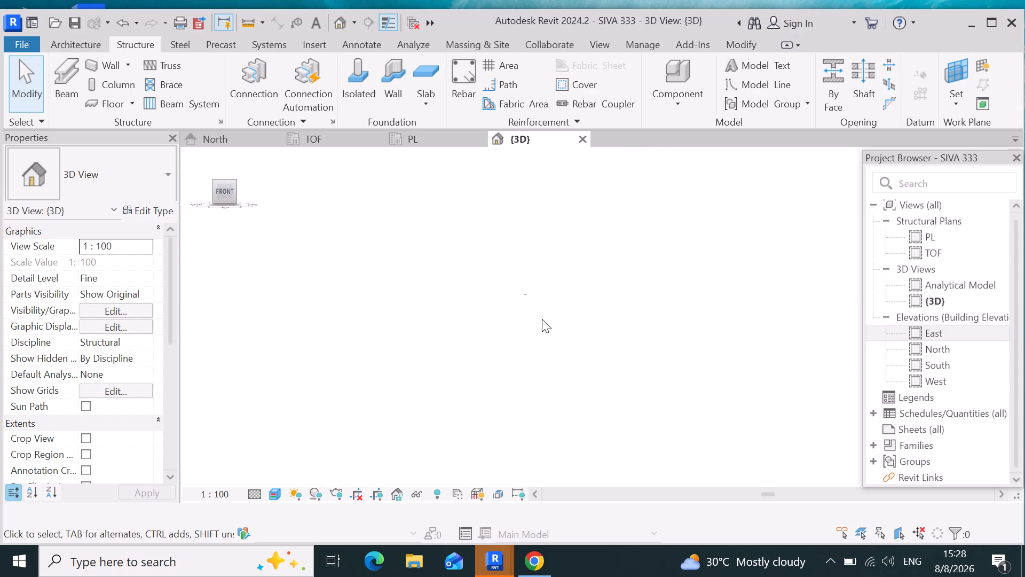
pyautogui.scroll(8, 495, 314)
pyautogui.scroll(7, 595, 256)
pyautogui.scroll(7, 541, 300)
pyautogui.scroll(8, 496, 301)
pyautogui.scroll(11, 566, 240)
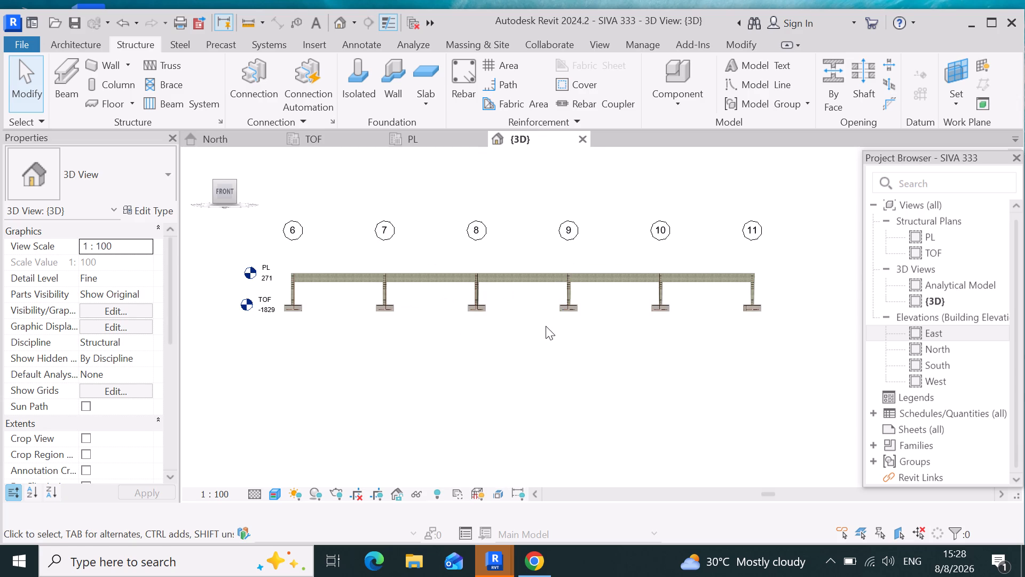
pyautogui.scroll(5, 566, 324)
pyautogui.scroll(5, 565, 253)
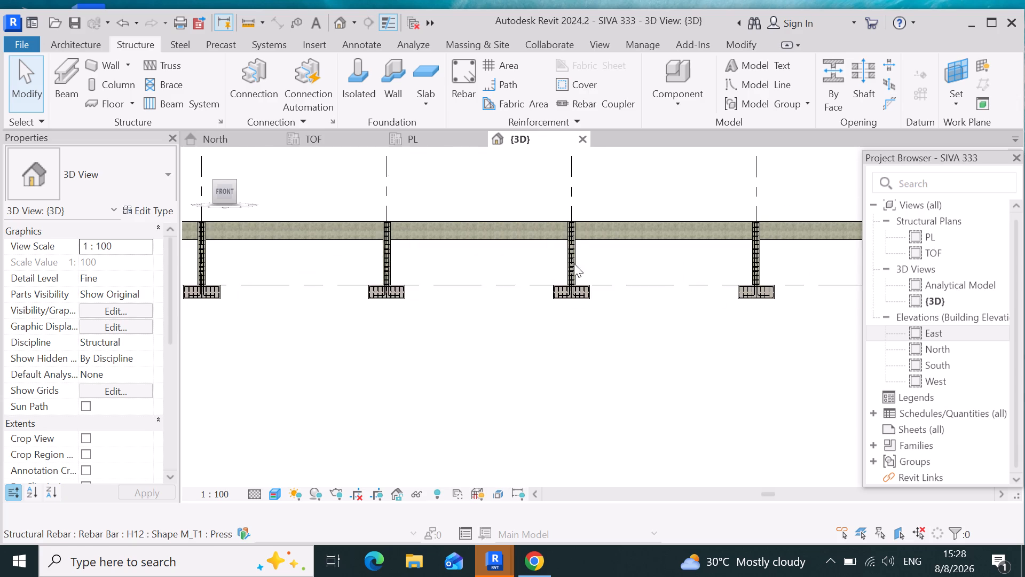
pyautogui.scroll(3, 574, 263)
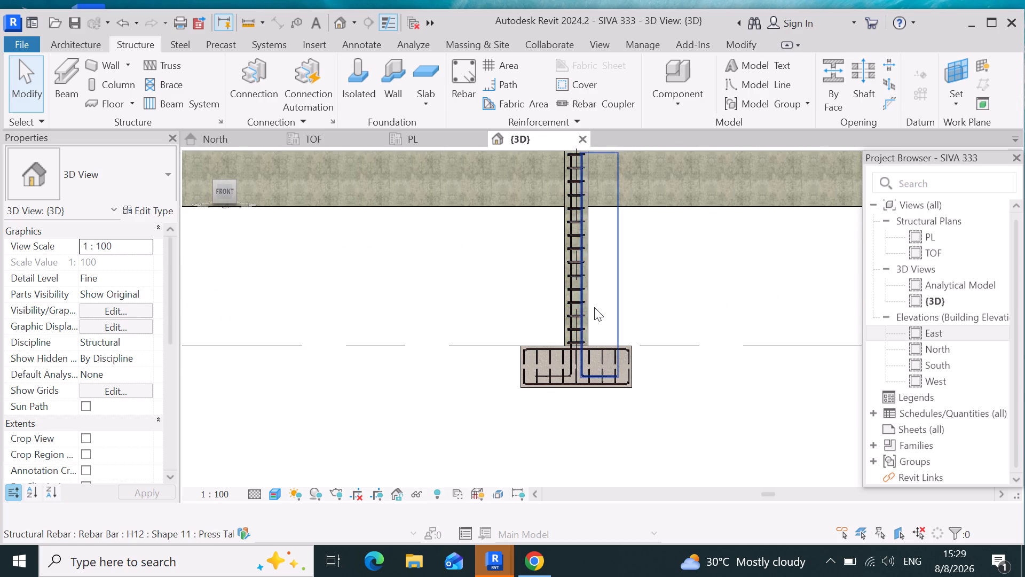
pyautogui.scroll(-16, 595, 307)
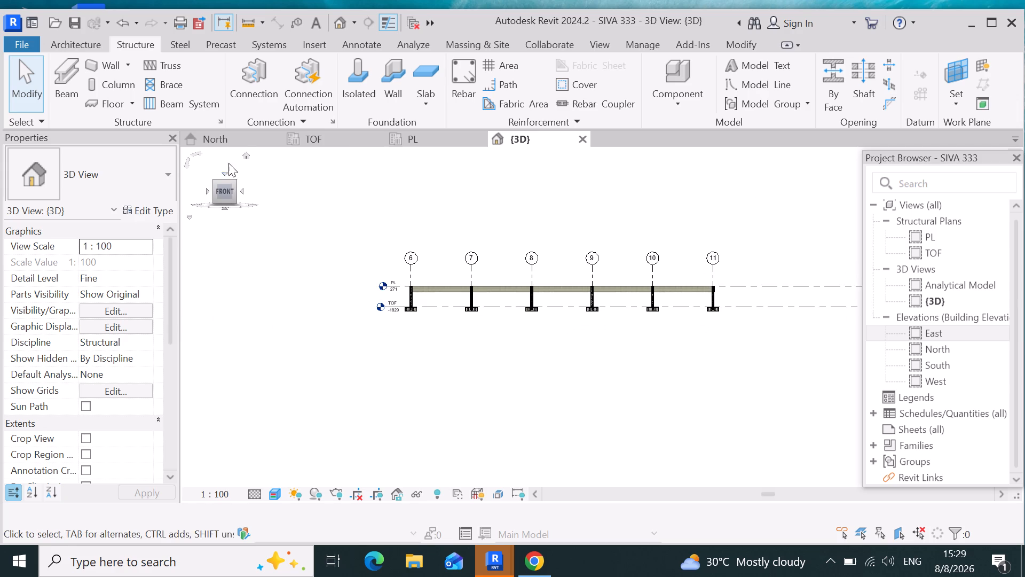
# Turn the 3D view to the right side and inspect the beams, columns and footings along grids 1 to 5.
pyautogui.click(240, 188)
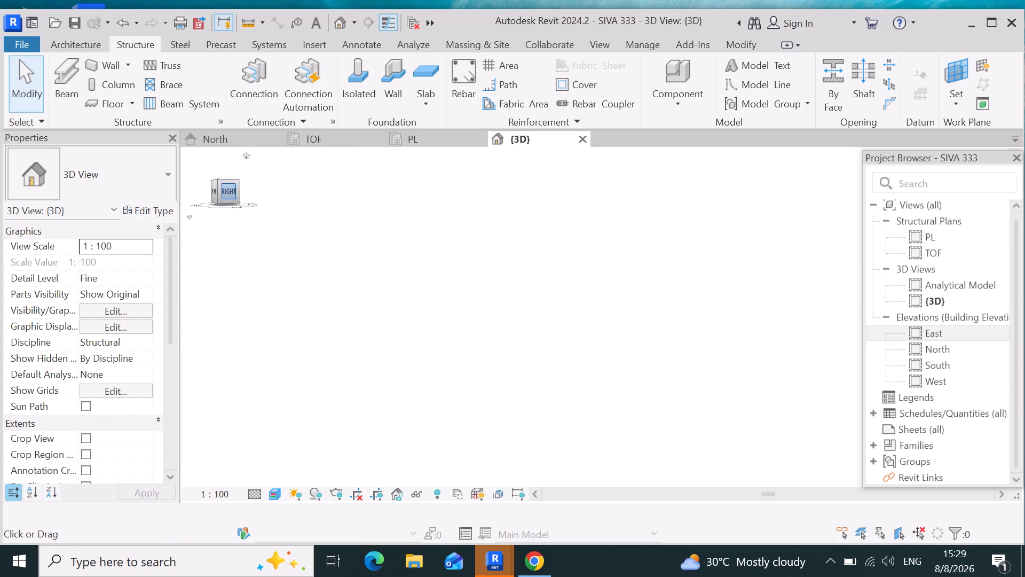
pyautogui.scroll(3, 534, 221)
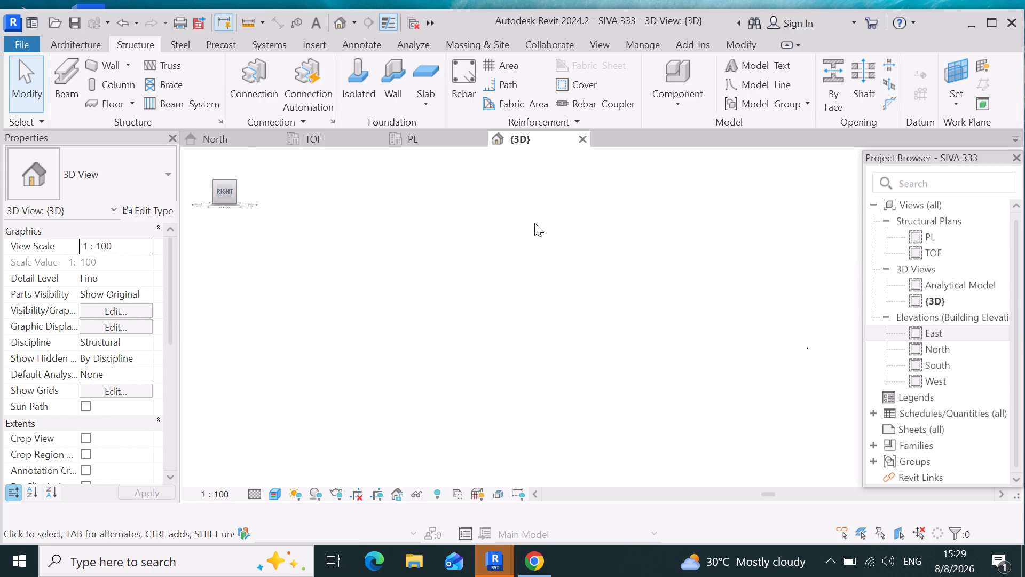
pyautogui.scroll(8, 529, 229)
pyautogui.scroll(-5, 521, 294)
pyautogui.scroll(-1, 521, 217)
pyautogui.scroll(4, 521, 217)
pyautogui.scroll(-12, 534, 298)
pyautogui.scroll(4, 697, 384)
pyautogui.scroll(19, 639, 343)
pyautogui.scroll(2, 616, 303)
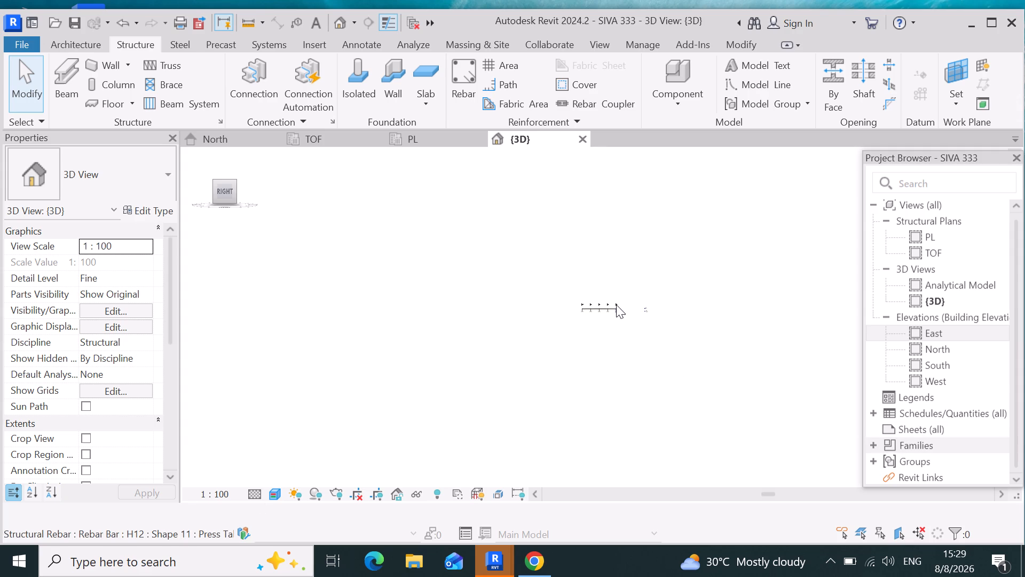
pyautogui.scroll(14, 616, 305)
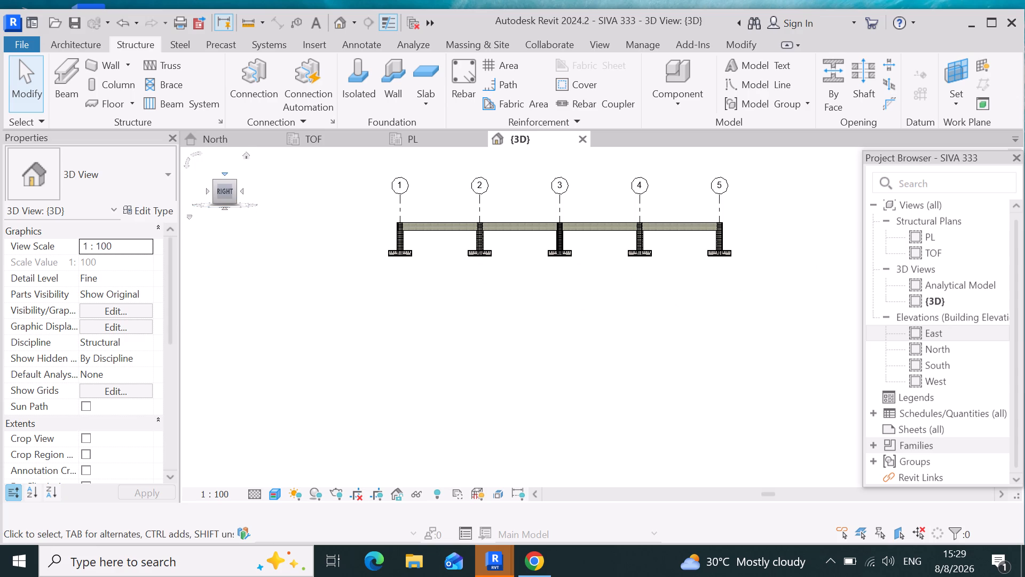
# Turn the 3D view to the top and inspect the beam grid and the footing reinforcement at the grid intersections.
pyautogui.click(220, 172)
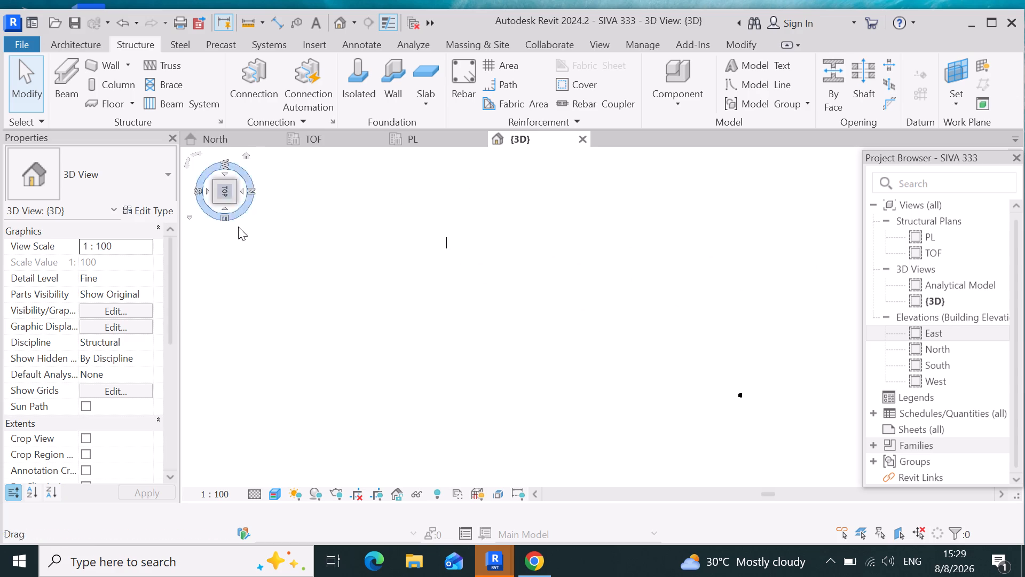
pyautogui.scroll(11, 758, 414)
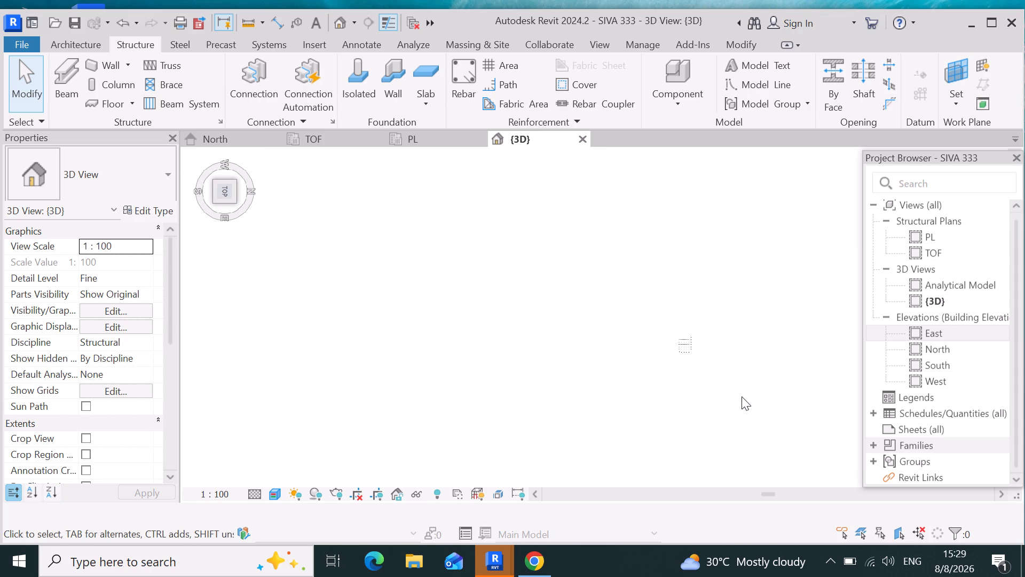
pyautogui.scroll(8, 680, 368)
pyautogui.scroll(8, 687, 313)
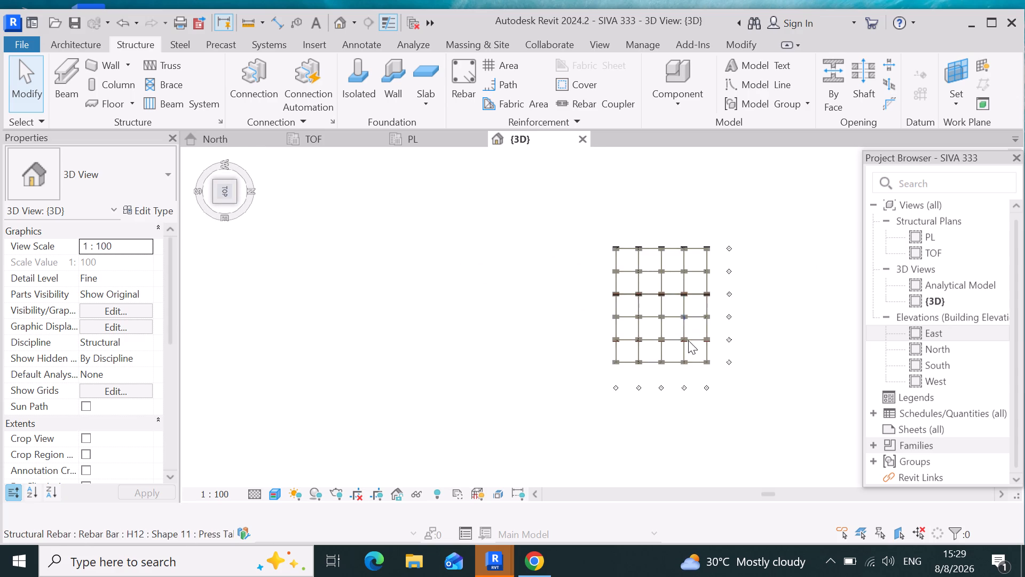
pyautogui.scroll(4, 689, 387)
pyautogui.scroll(4, 478, 346)
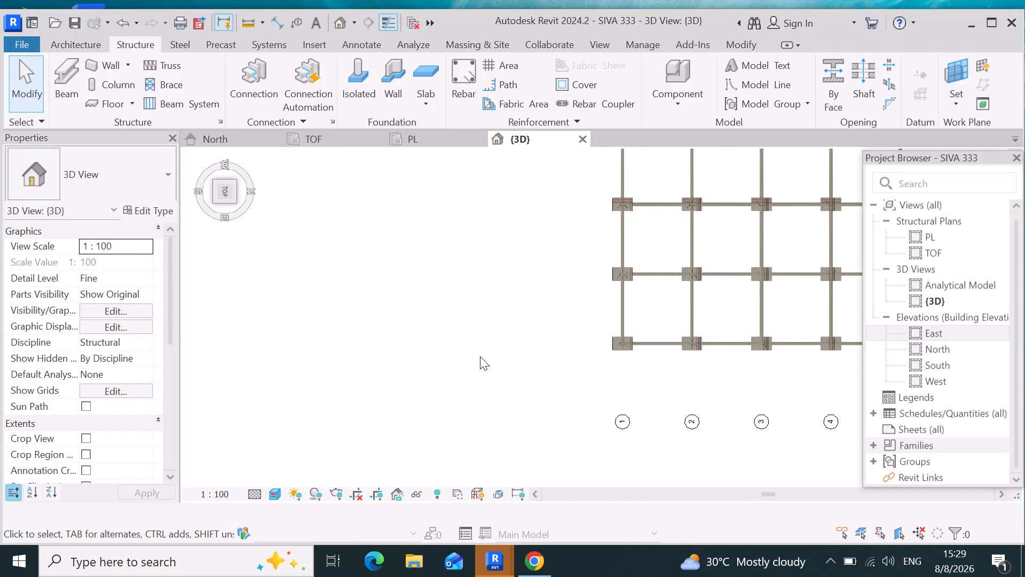
pyautogui.scroll(-4, 475, 356)
pyautogui.scroll(10, 580, 297)
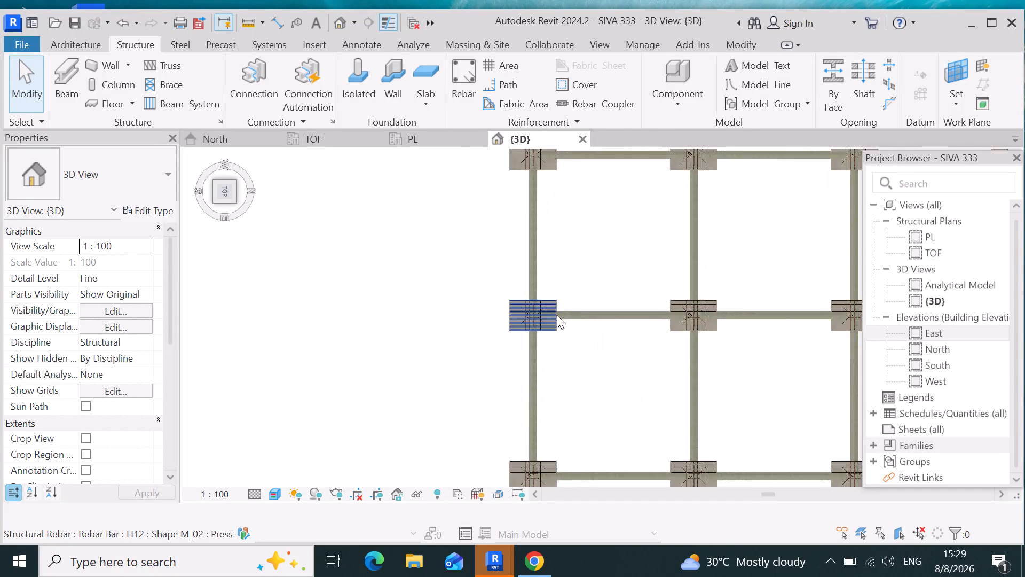
pyautogui.scroll(4, 557, 315)
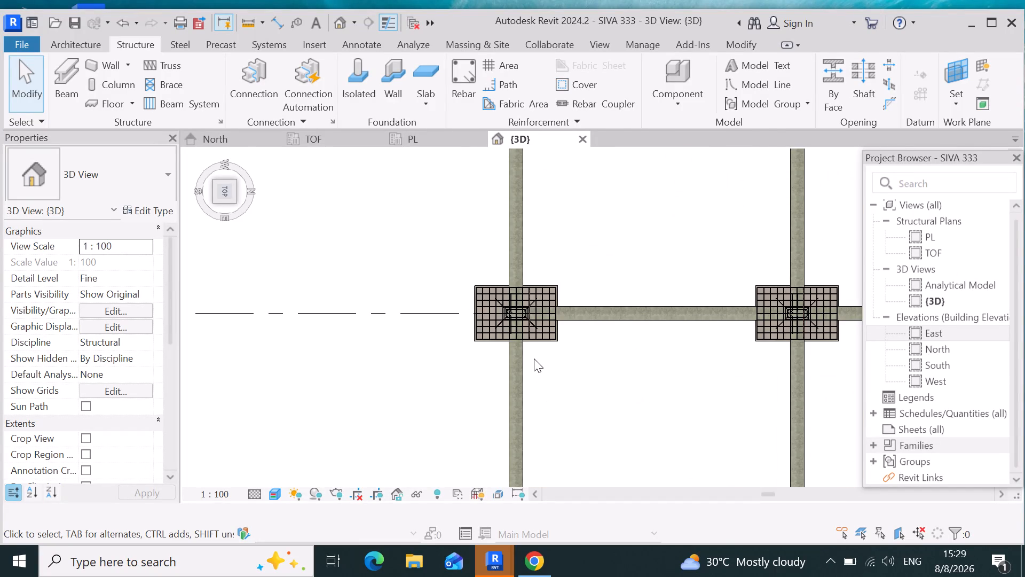
pyautogui.scroll(-4, 534, 358)
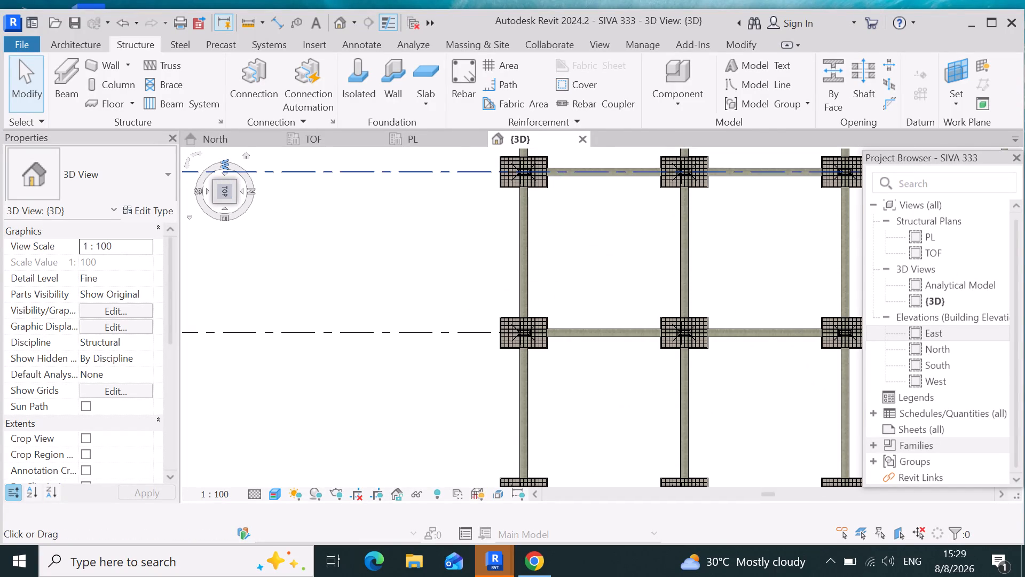
# Return the 3D view to its home isometric orientation and examine the beam-column joints and the whole reinforced grid.
pyautogui.click(240, 150)
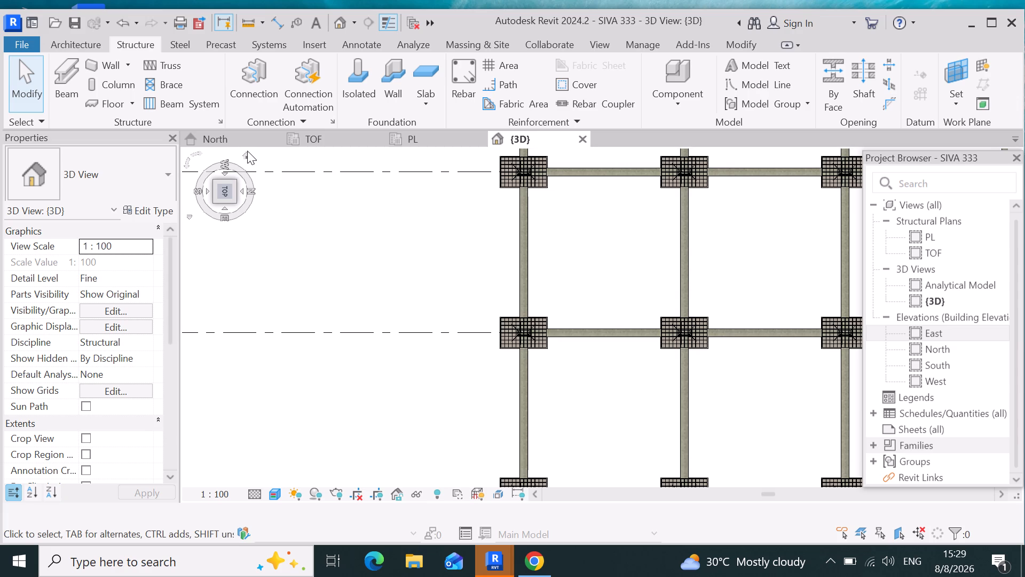
pyautogui.click(247, 151)
pyautogui.doubleClick(243, 155)
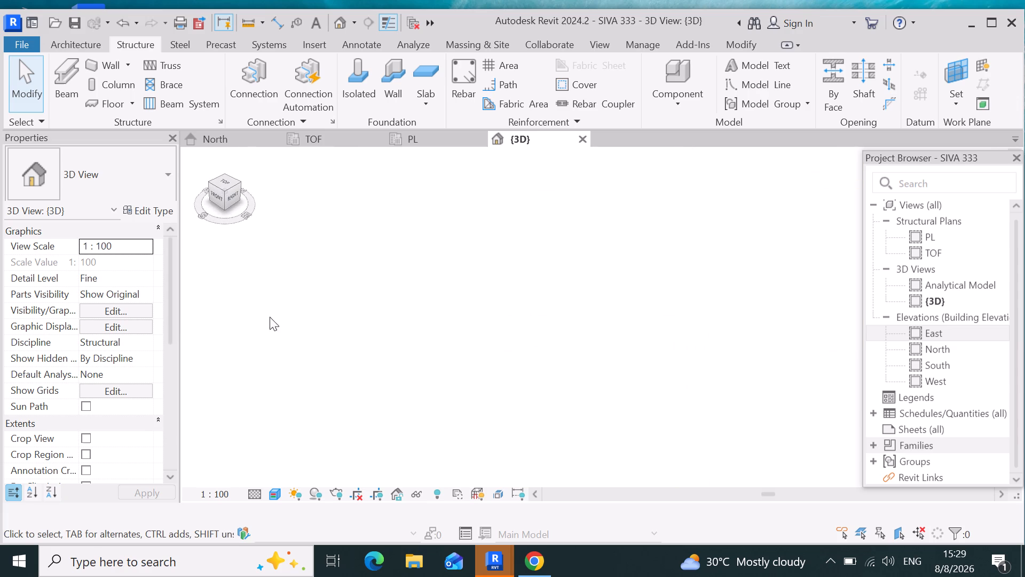
pyautogui.scroll(-3, 492, 404)
pyautogui.scroll(3, 763, 389)
pyautogui.scroll(16, 730, 266)
pyautogui.scroll(3, 641, 247)
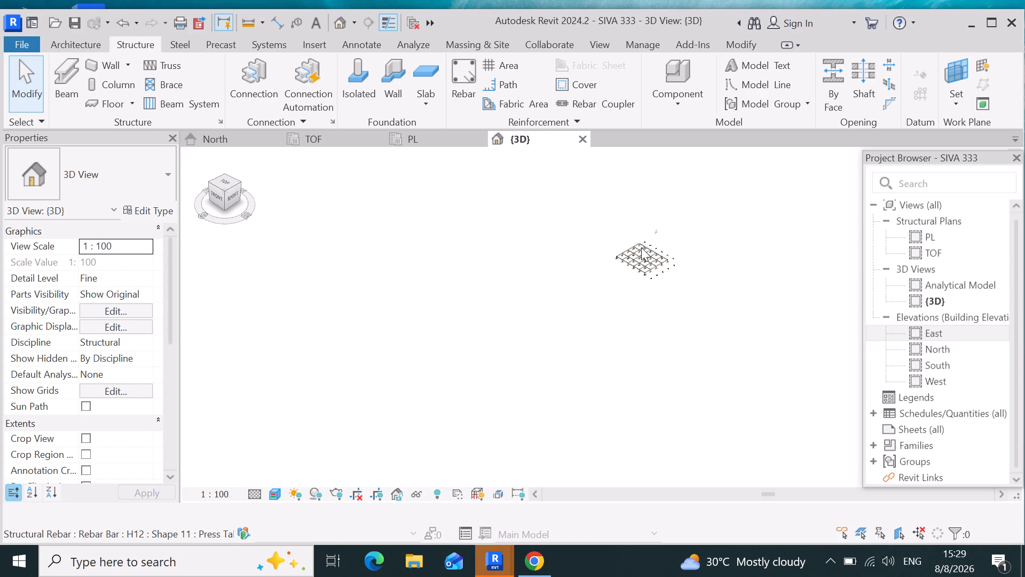
pyautogui.scroll(10, 641, 247)
pyautogui.scroll(5, 692, 302)
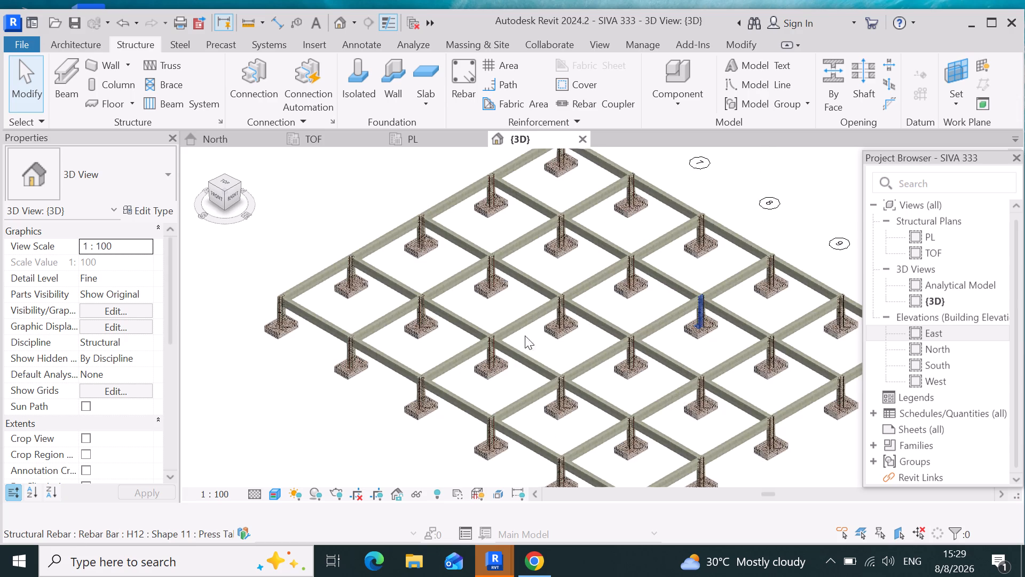
pyautogui.scroll(3, 541, 248)
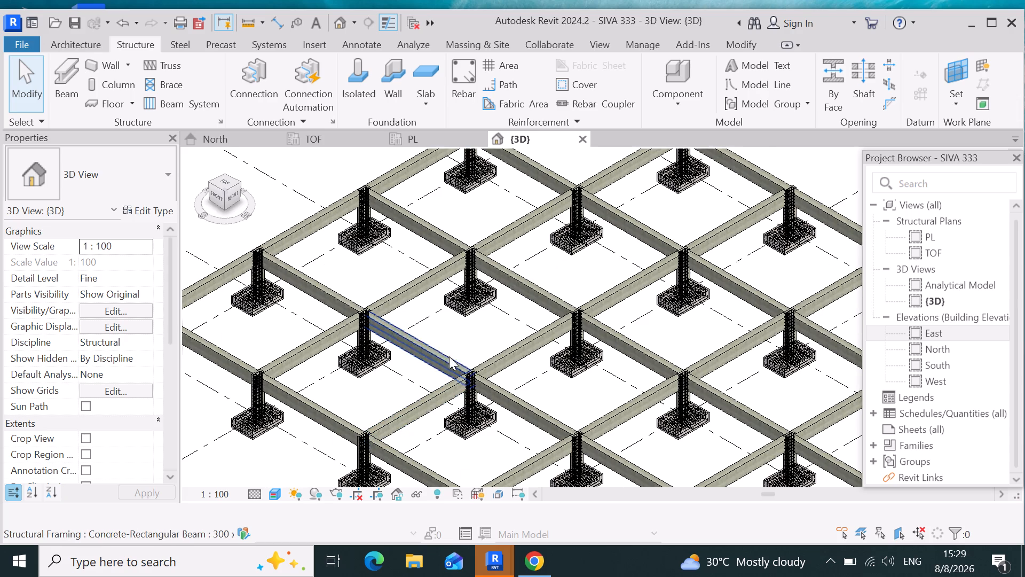
pyautogui.scroll(11, 460, 404)
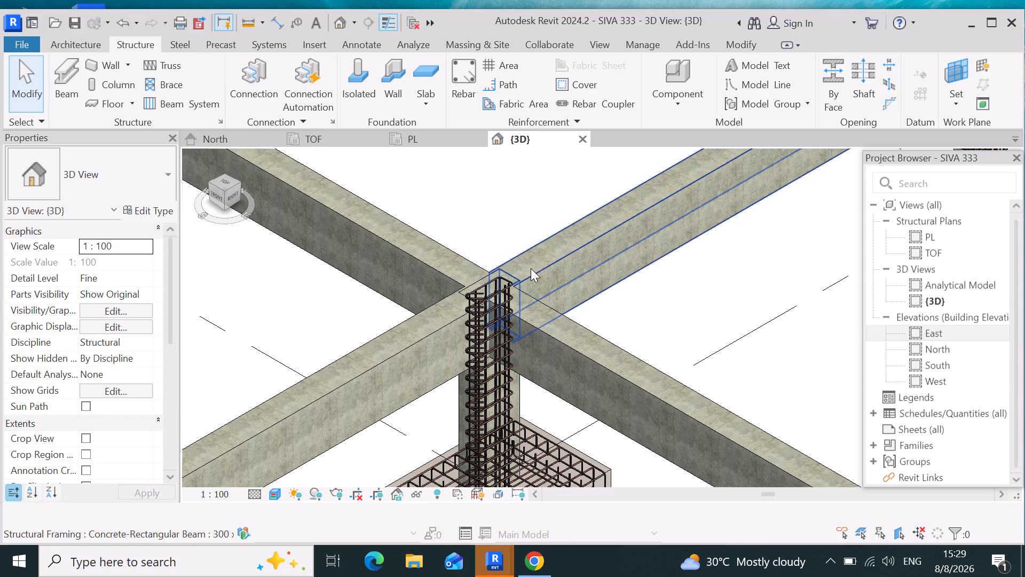
pyautogui.scroll(-10, 533, 261)
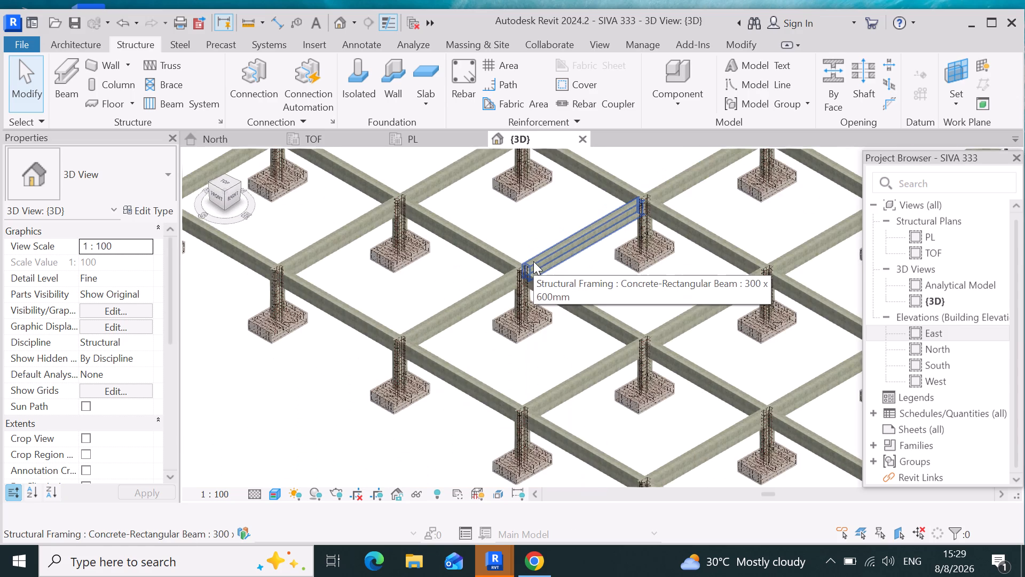
pyautogui.scroll(-7, 392, 352)
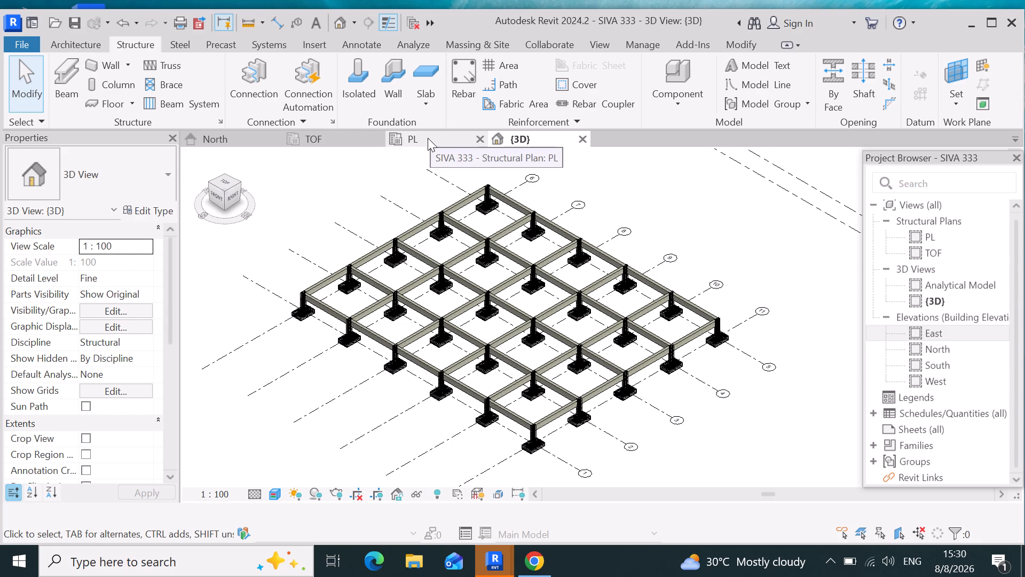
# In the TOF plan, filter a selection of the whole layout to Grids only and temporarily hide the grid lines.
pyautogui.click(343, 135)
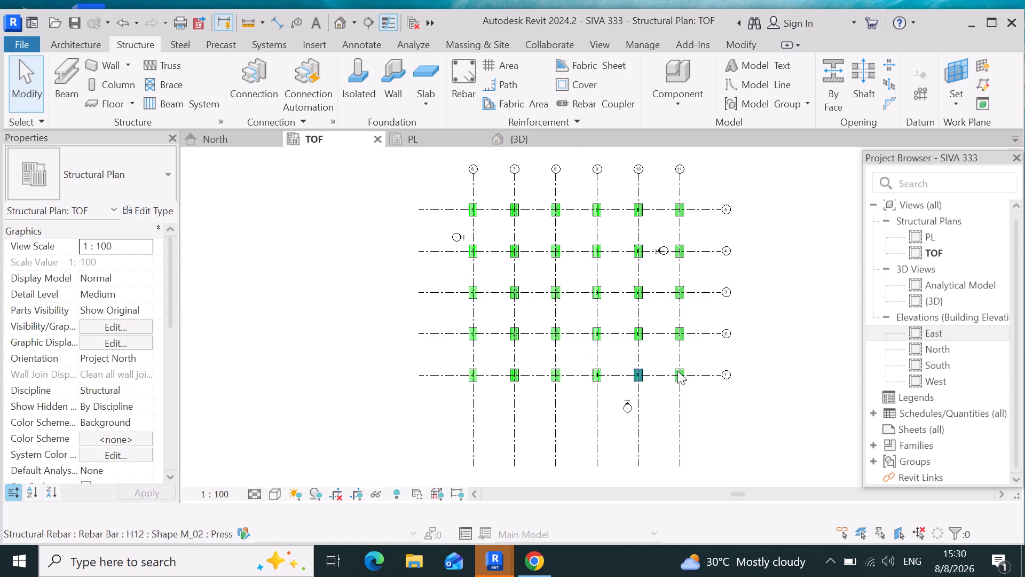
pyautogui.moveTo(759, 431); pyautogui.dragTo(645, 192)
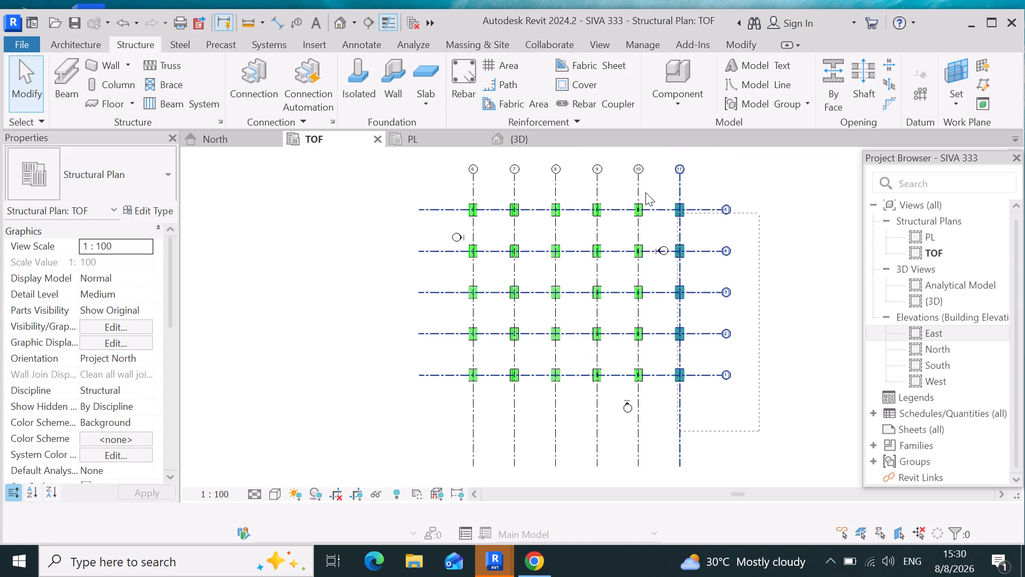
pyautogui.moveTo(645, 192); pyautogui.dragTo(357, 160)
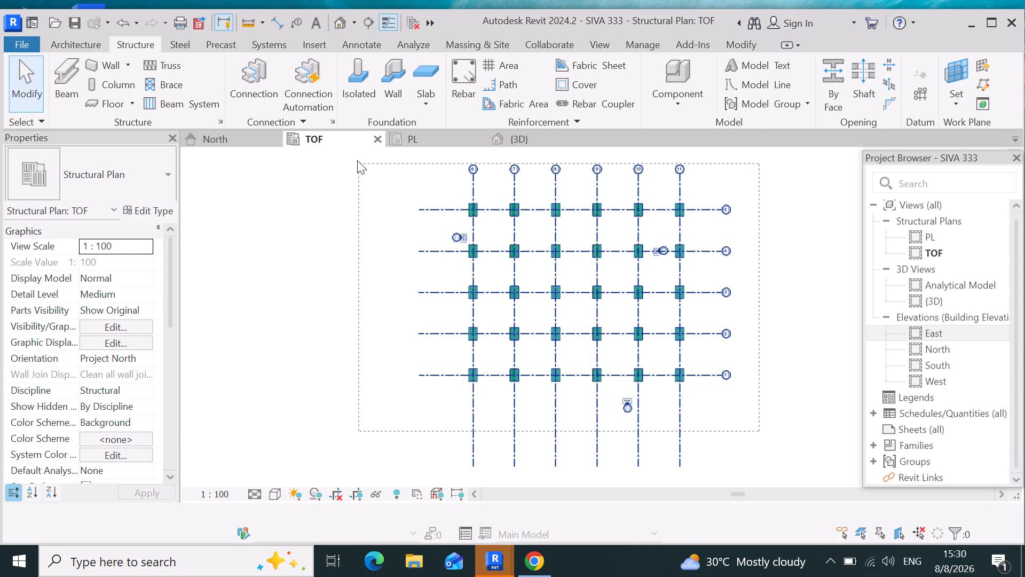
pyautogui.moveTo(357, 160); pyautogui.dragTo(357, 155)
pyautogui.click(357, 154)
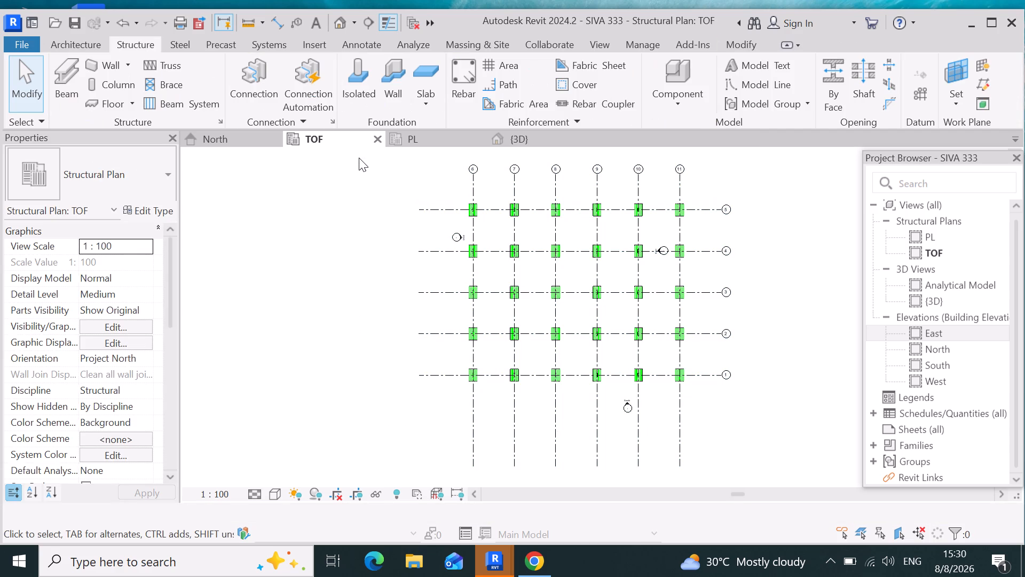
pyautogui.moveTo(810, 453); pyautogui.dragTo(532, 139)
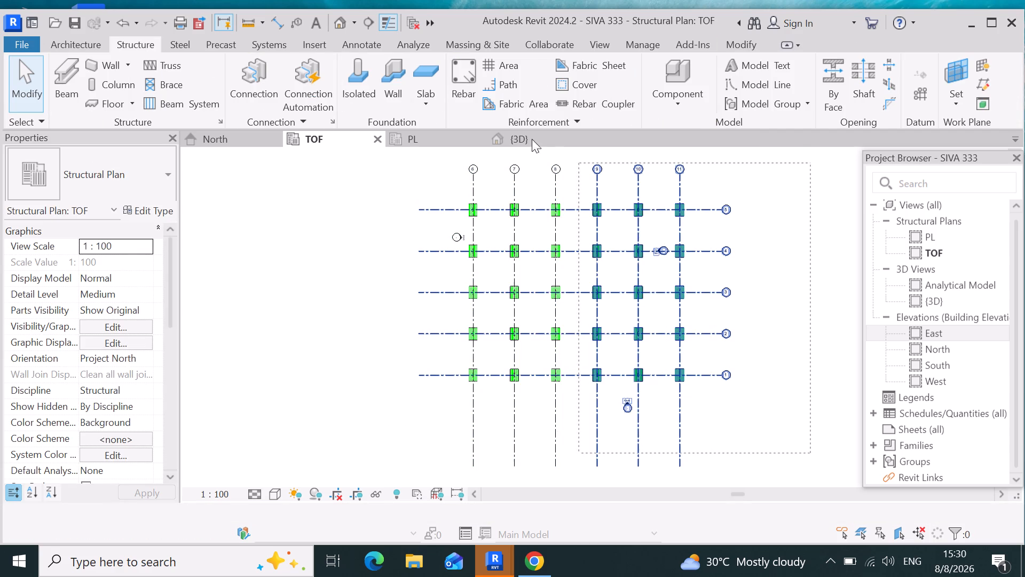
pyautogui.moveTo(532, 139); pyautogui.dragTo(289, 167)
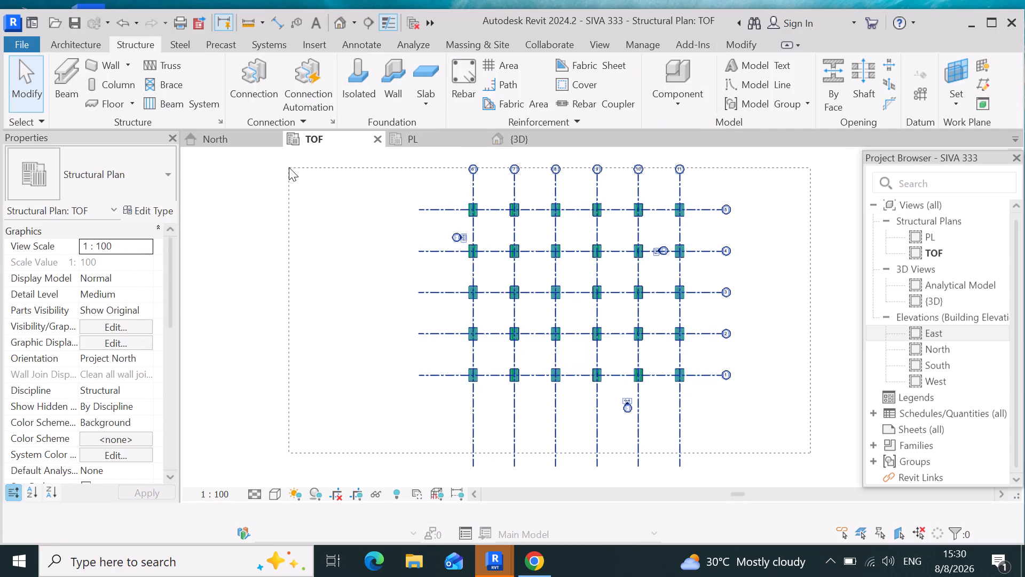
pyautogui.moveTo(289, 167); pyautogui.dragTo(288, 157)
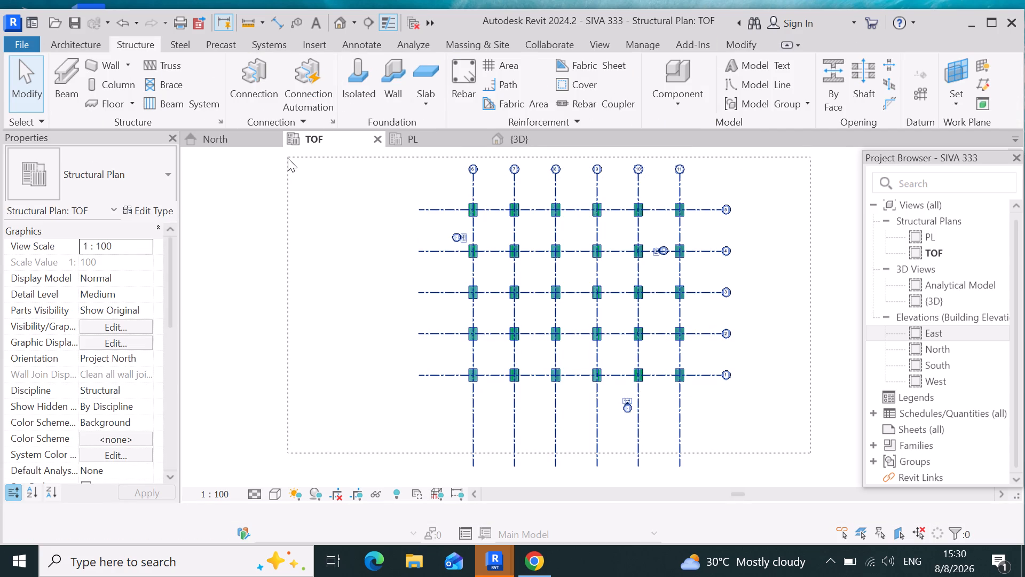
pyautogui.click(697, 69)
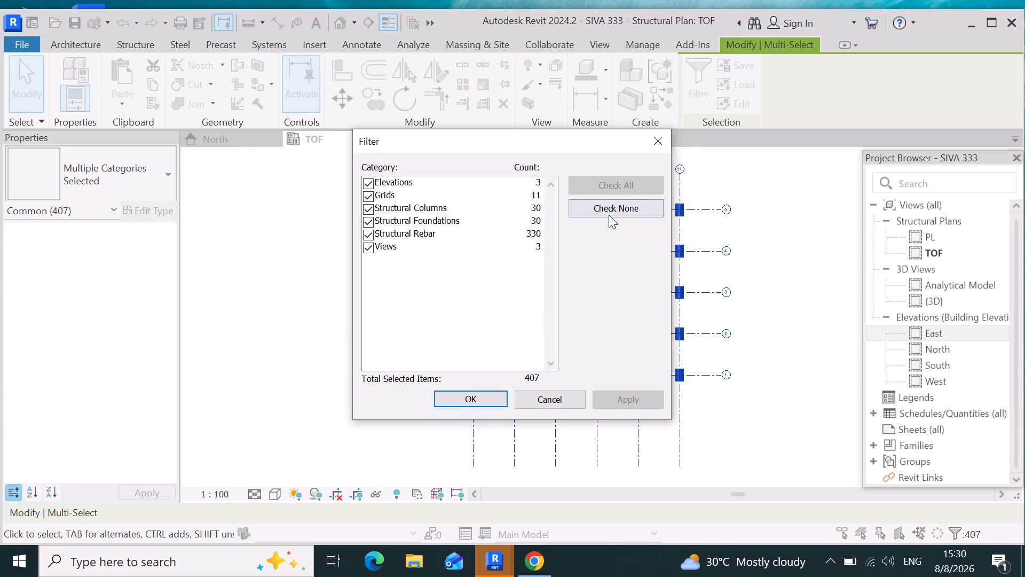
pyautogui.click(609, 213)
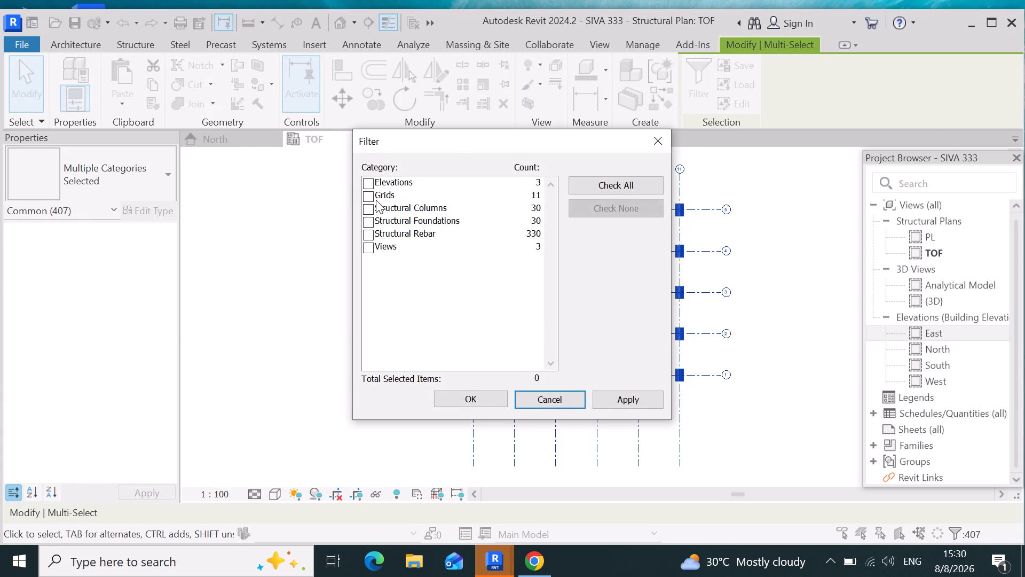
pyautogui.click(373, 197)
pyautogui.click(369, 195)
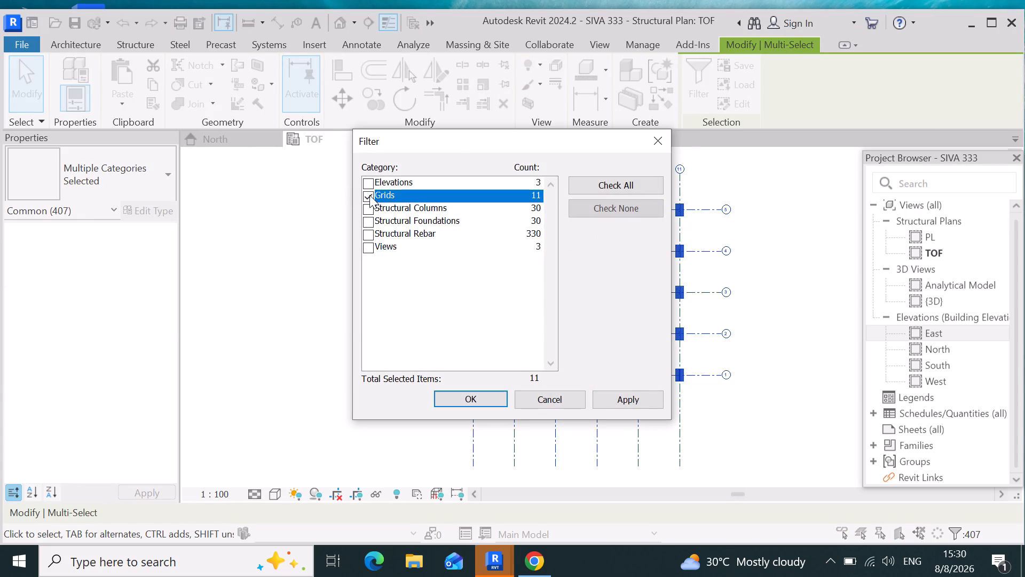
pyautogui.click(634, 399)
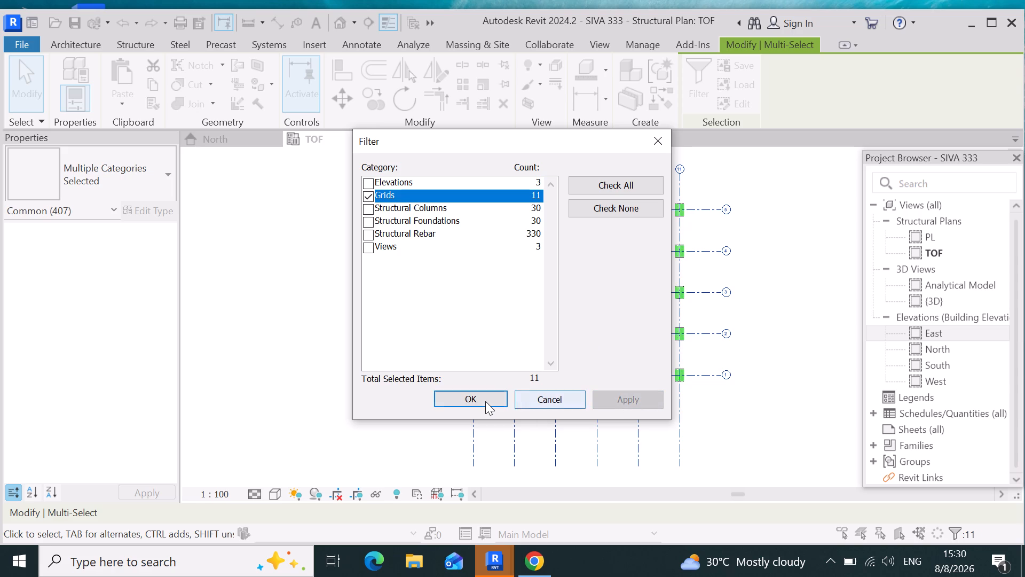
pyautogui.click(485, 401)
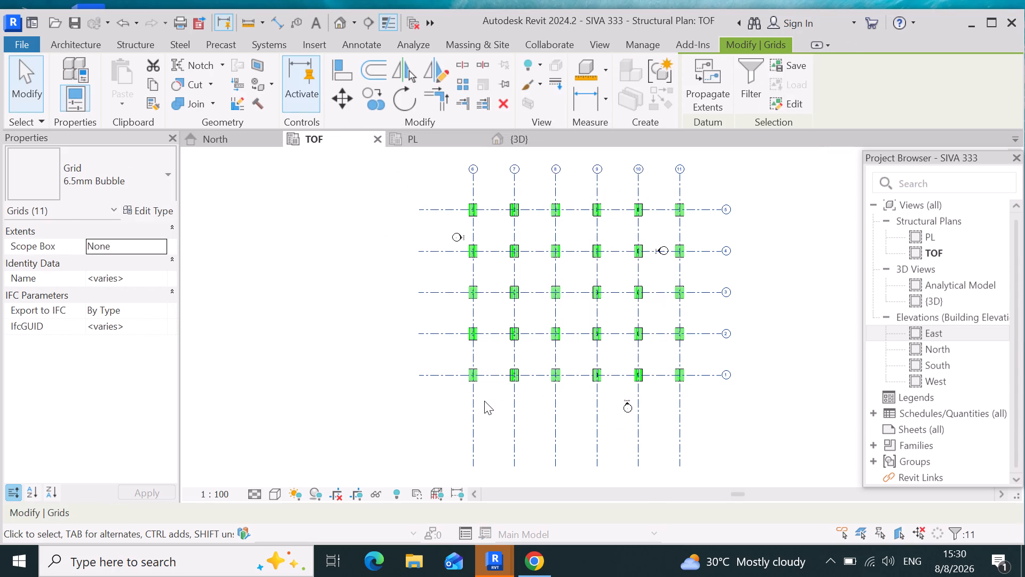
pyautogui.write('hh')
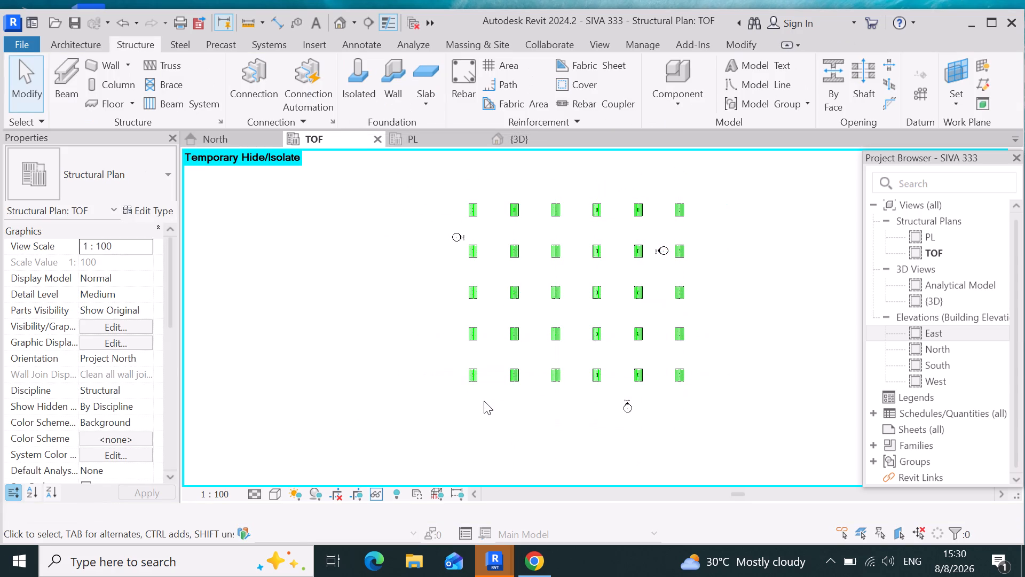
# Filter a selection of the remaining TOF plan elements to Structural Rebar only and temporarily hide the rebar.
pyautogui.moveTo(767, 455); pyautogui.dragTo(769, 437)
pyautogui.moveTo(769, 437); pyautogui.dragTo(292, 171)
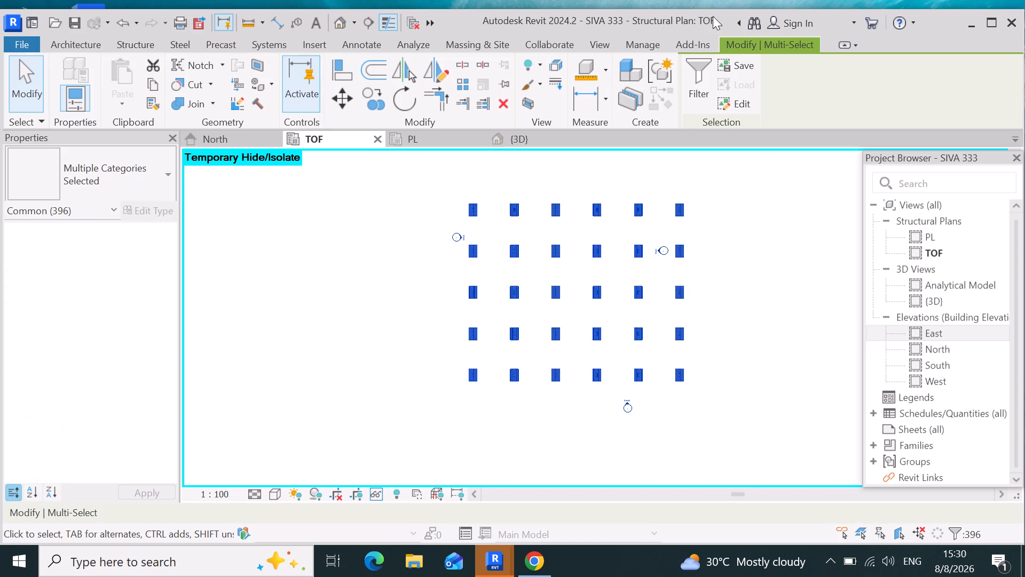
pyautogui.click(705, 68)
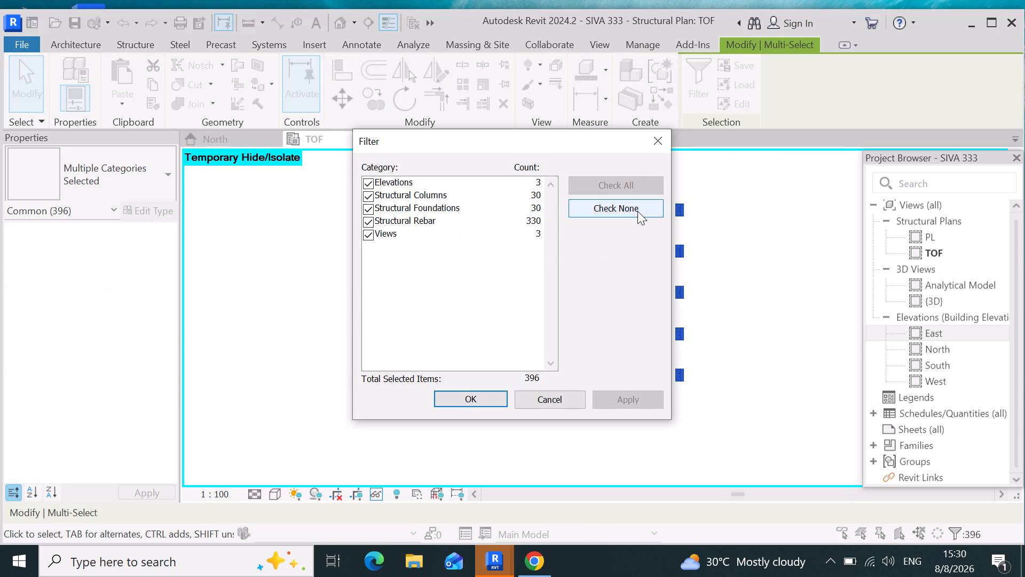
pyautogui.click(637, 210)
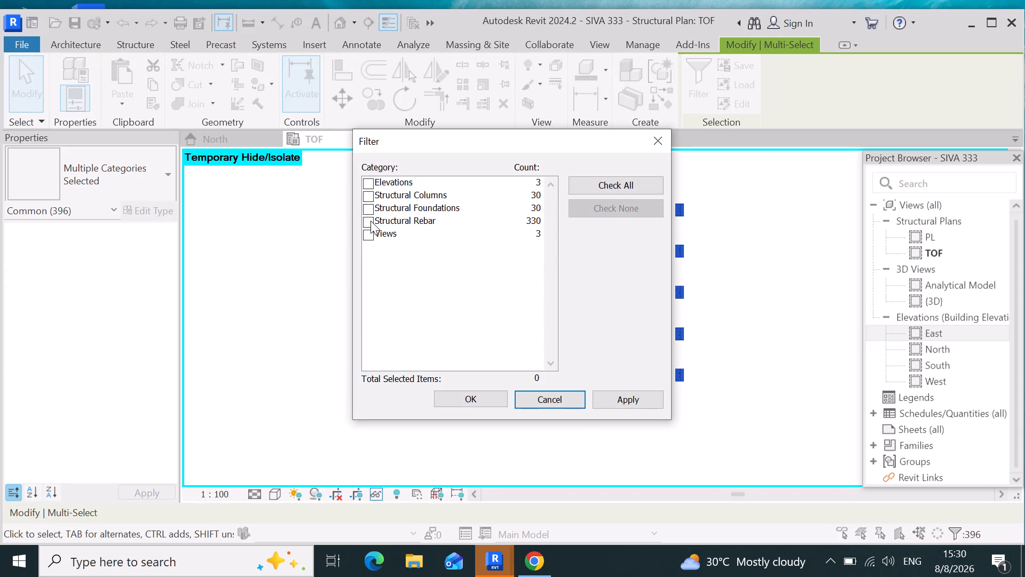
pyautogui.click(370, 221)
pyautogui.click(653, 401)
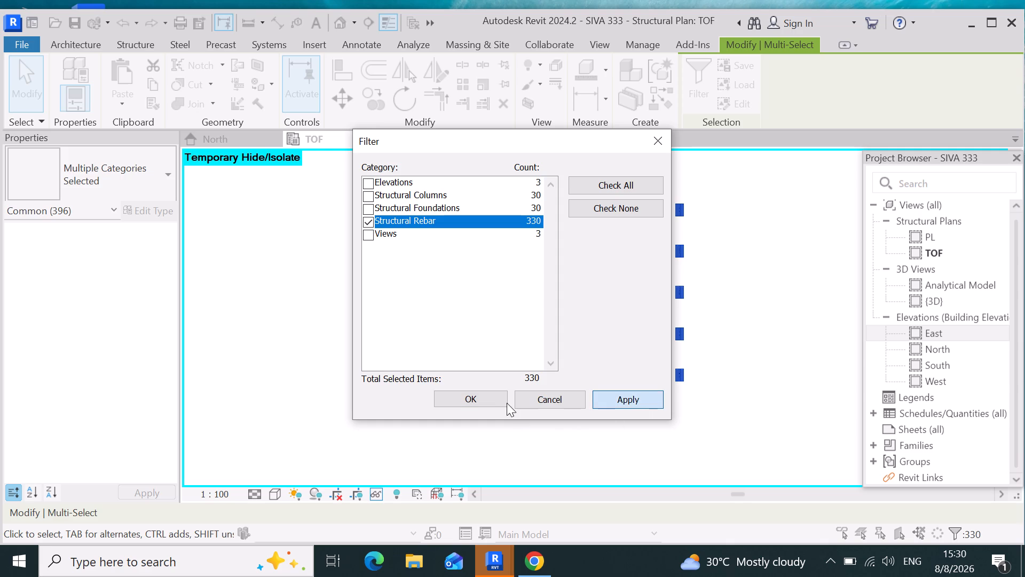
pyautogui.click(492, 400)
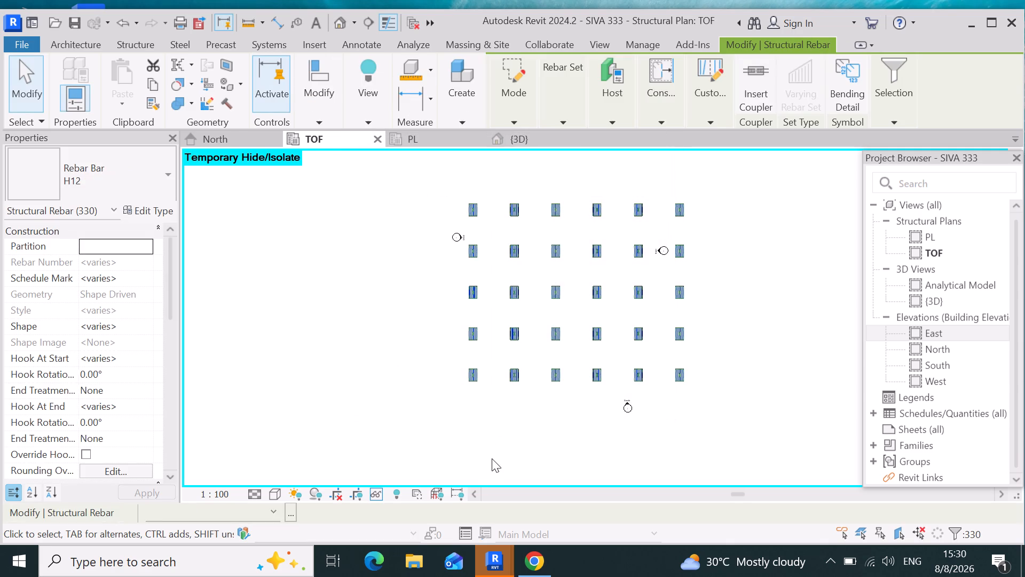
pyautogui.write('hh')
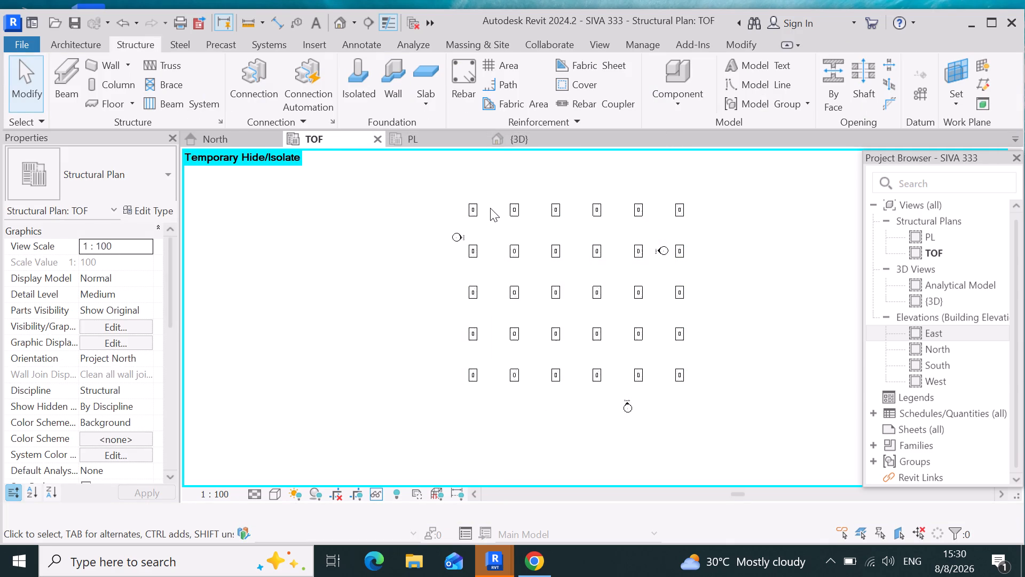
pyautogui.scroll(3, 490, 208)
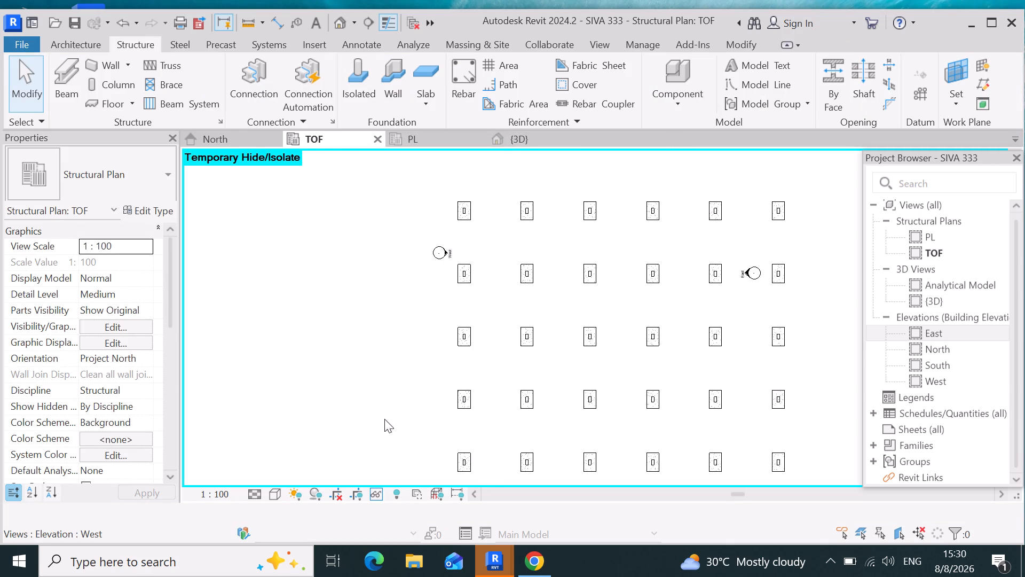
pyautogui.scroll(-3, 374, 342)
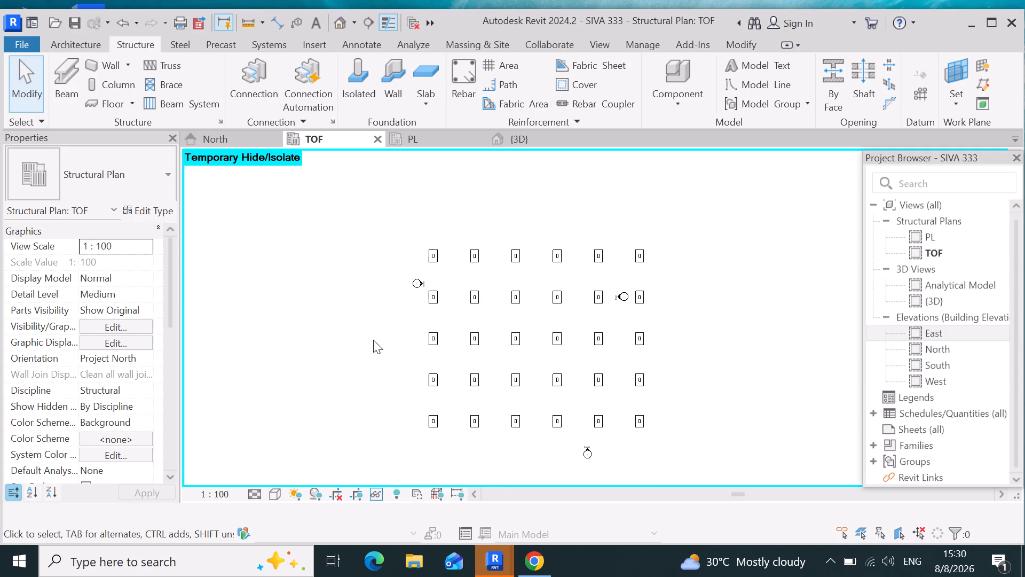
# Open the PL plan and examine the beam layout and the column joints along grids 6 to 11.
pyautogui.click(430, 138)
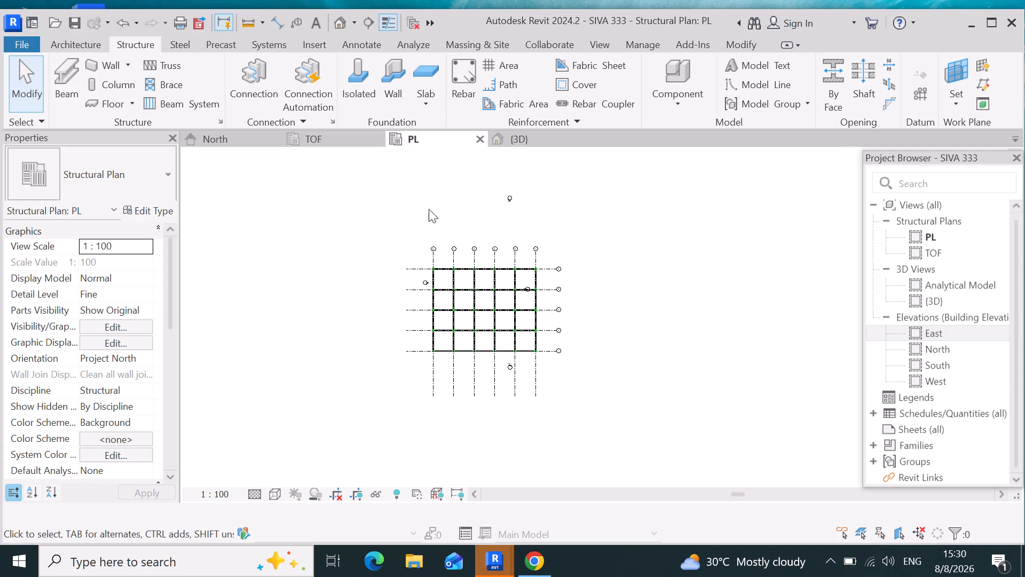
pyautogui.scroll(3, 451, 348)
pyautogui.scroll(4, 435, 250)
pyautogui.scroll(3, 439, 204)
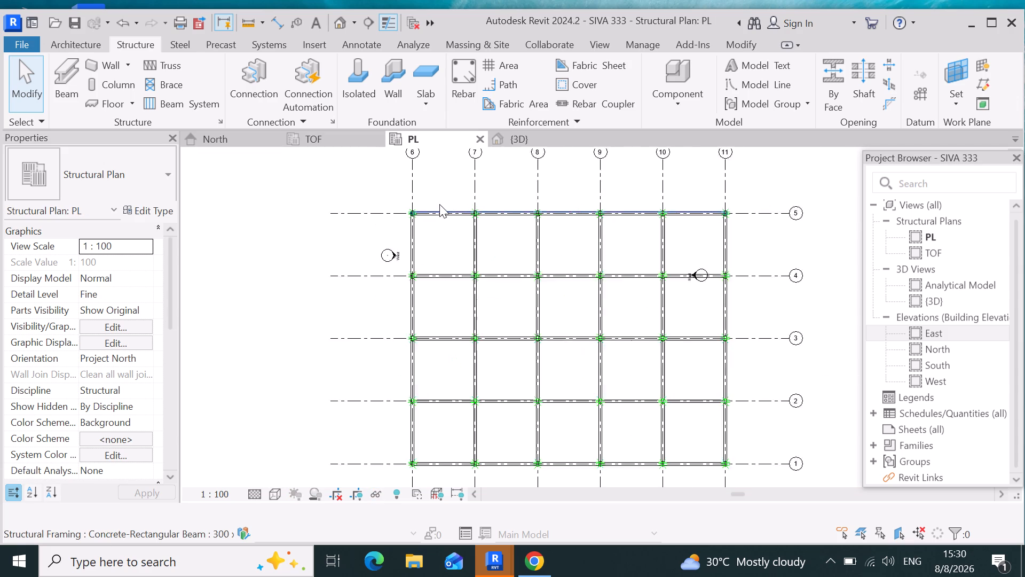
pyautogui.scroll(10, 439, 204)
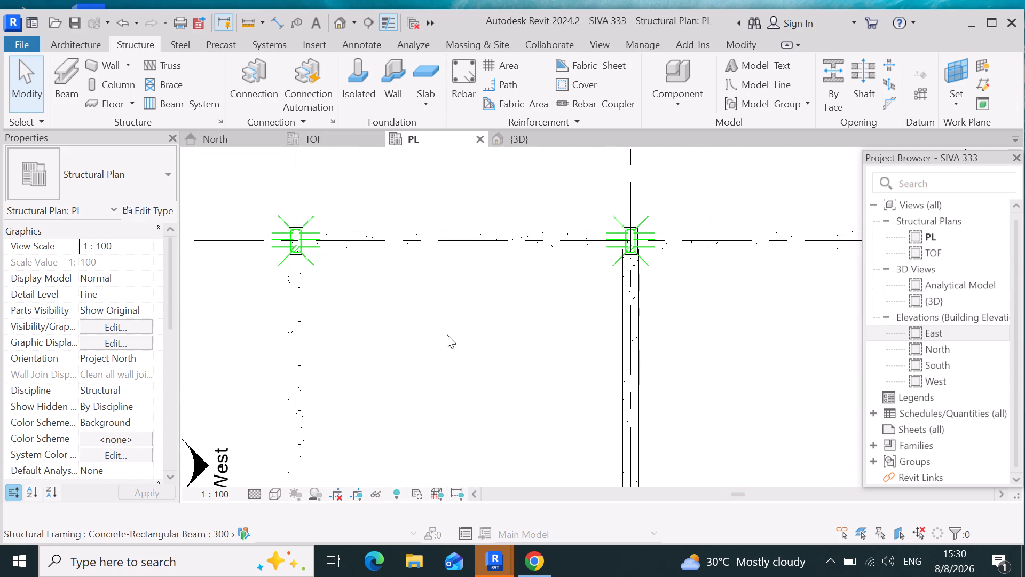
pyautogui.scroll(4, 447, 323)
pyautogui.scroll(-8, 447, 323)
pyautogui.scroll(-4, 563, 371)
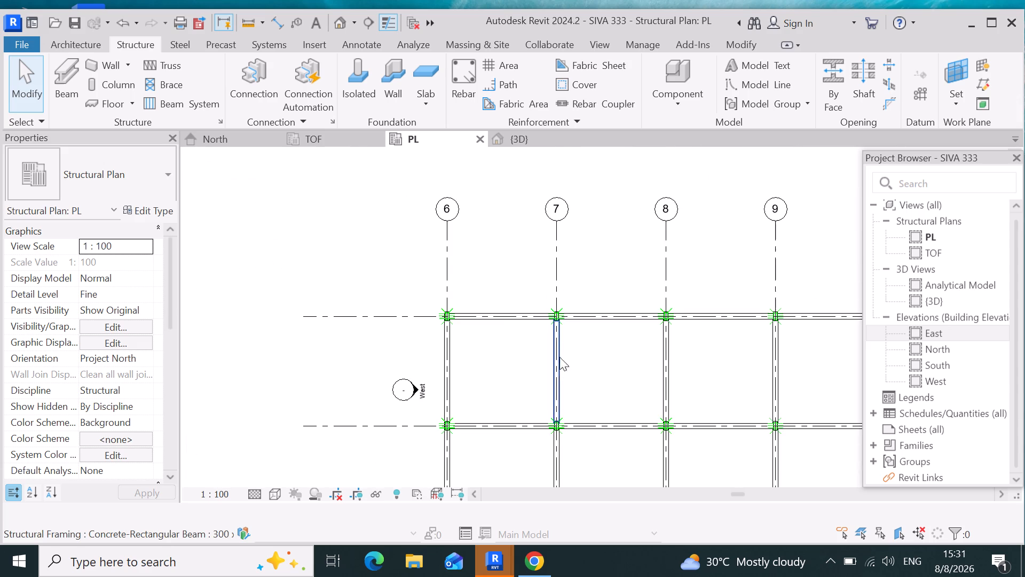
pyautogui.scroll(-6, 479, 301)
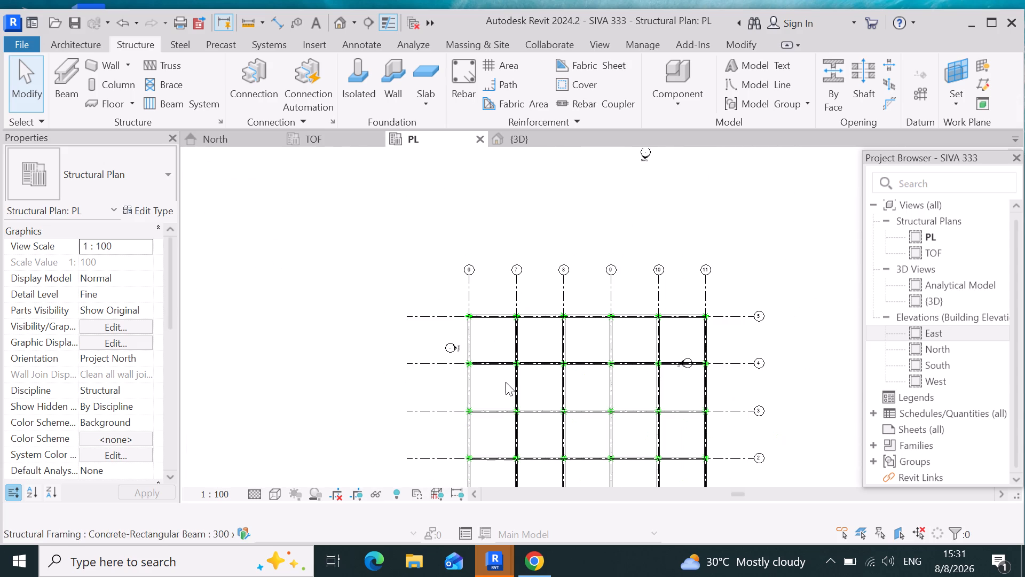
pyautogui.scroll(4, 507, 364)
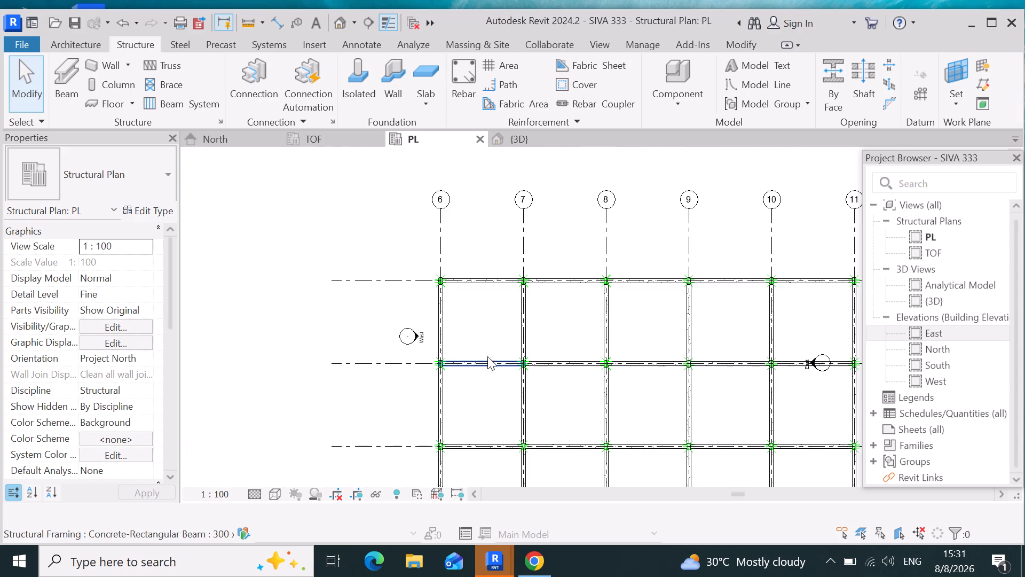
pyautogui.scroll(-7, 413, 279)
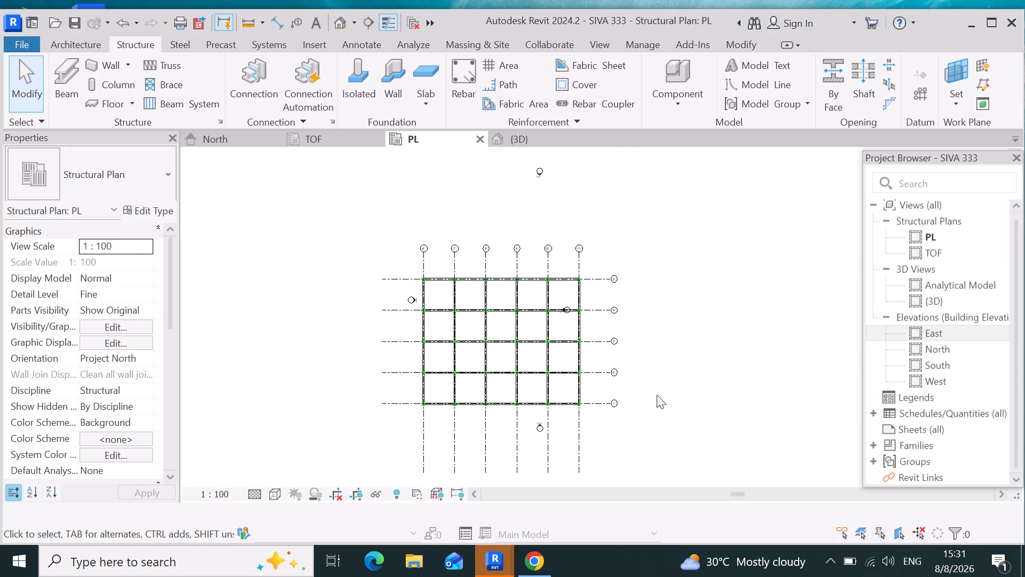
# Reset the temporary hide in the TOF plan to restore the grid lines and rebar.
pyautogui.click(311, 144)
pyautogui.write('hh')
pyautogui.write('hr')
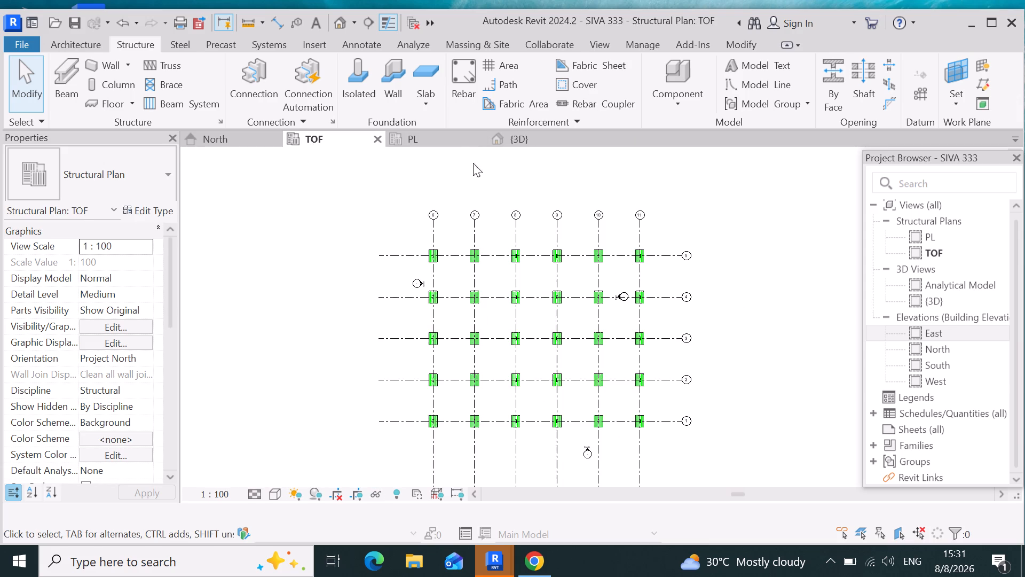
# In the PL plan, filter a selection of the whole layout to Grids only and temporarily hide the grid lines.
pyautogui.click(450, 137)
pyautogui.moveTo(664, 433); pyautogui.dragTo(669, 391)
pyautogui.moveTo(669, 385); pyautogui.dragTo(656, 353)
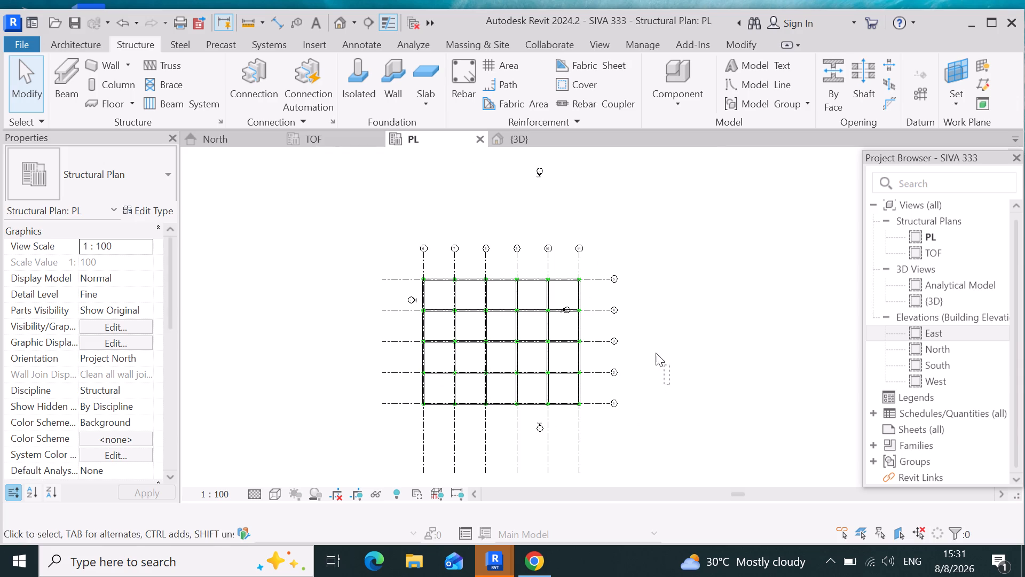
pyautogui.moveTo(656, 353); pyautogui.dragTo(560, 266)
pyautogui.moveTo(690, 461); pyautogui.dragTo(625, 288)
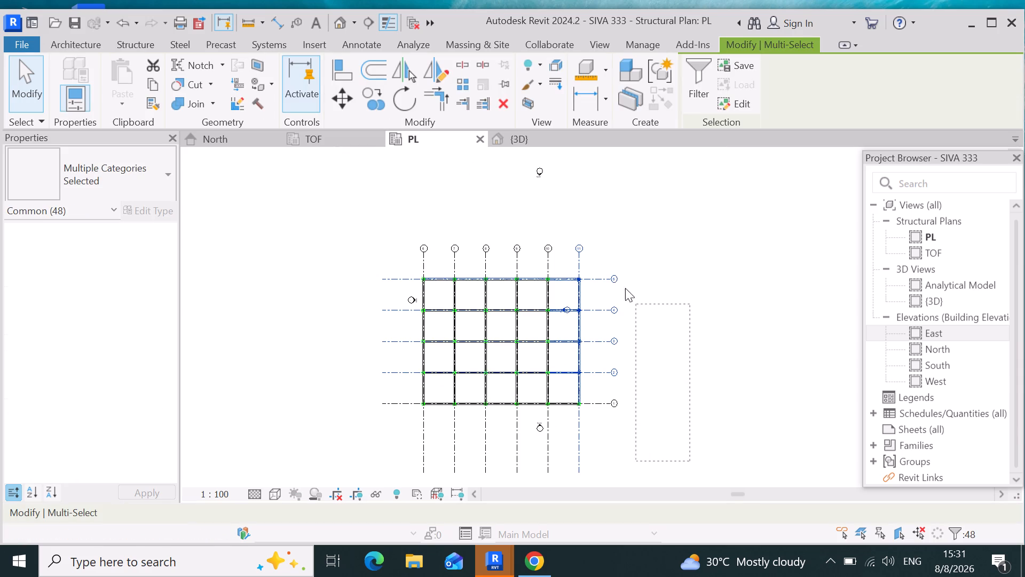
pyautogui.moveTo(625, 288); pyautogui.dragTo(292, 199)
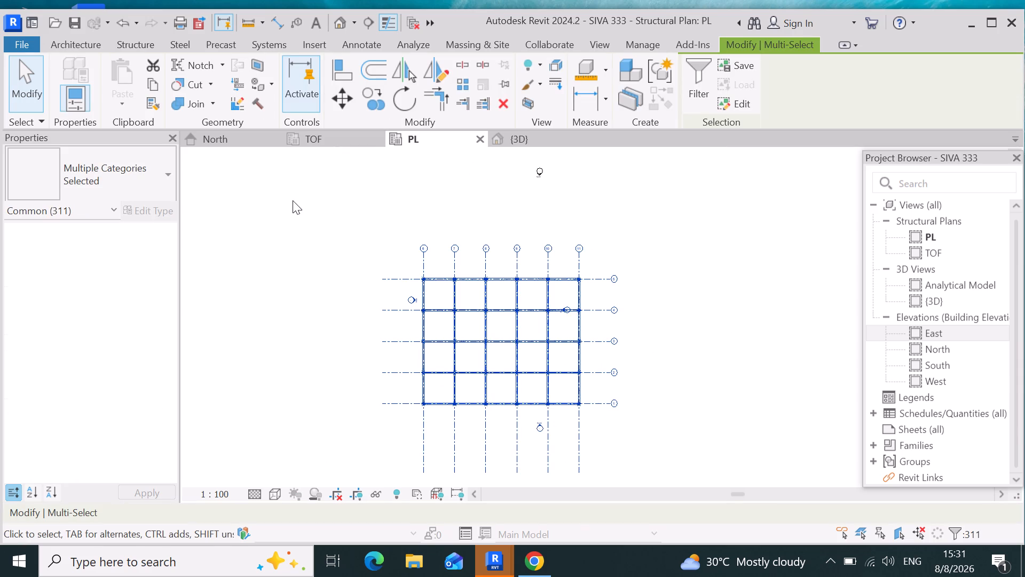
pyautogui.click(706, 74)
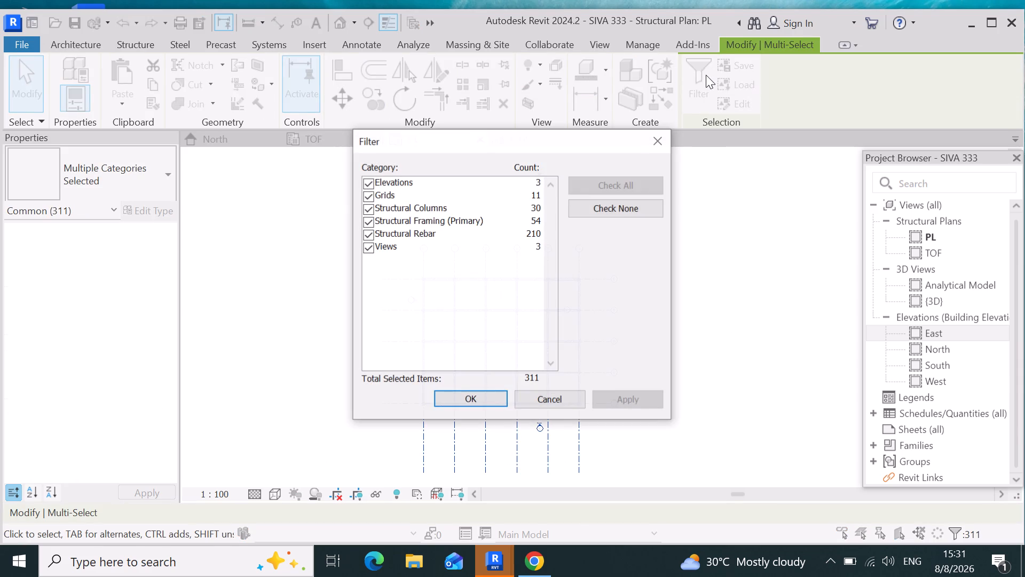
pyautogui.click(369, 196)
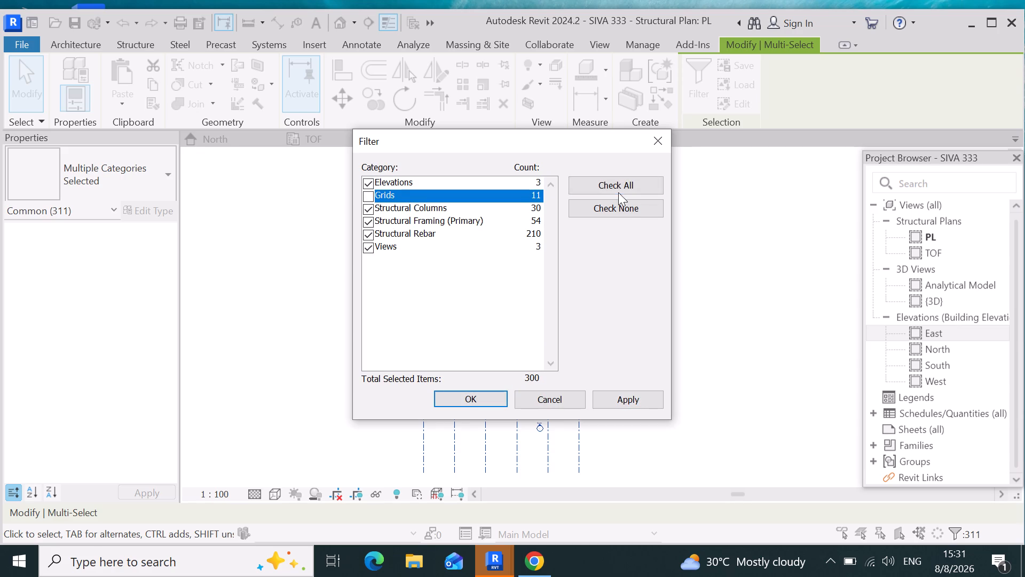
pyautogui.click(624, 212)
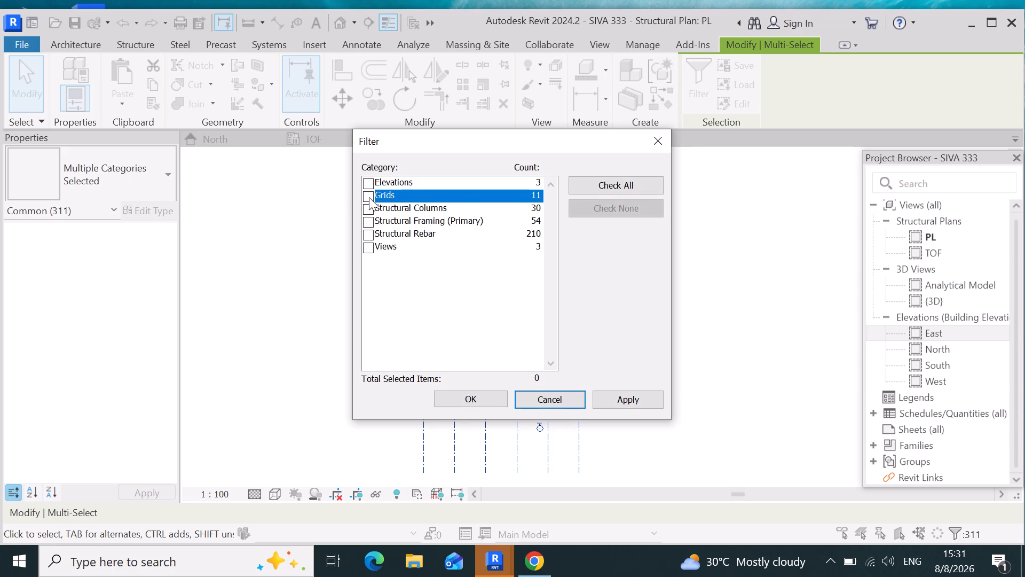
pyautogui.click(369, 197)
pyautogui.click(620, 393)
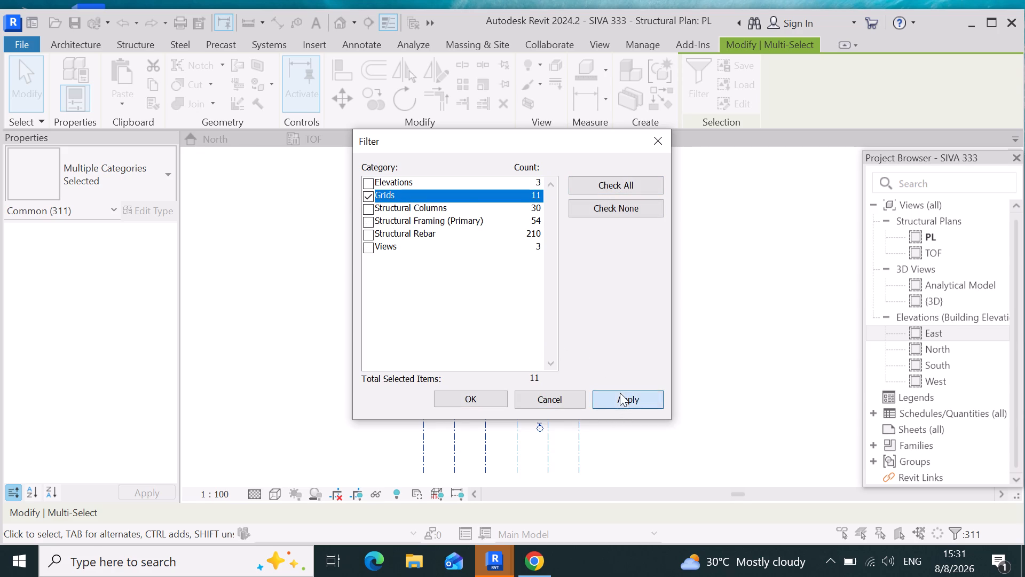
pyautogui.click(485, 394)
pyautogui.write('hh')
# Move the outer beam along grid 5 outward so its outer edge is flush with the outer face of the grid 6 corner column.
pyautogui.scroll(5, 420, 238)
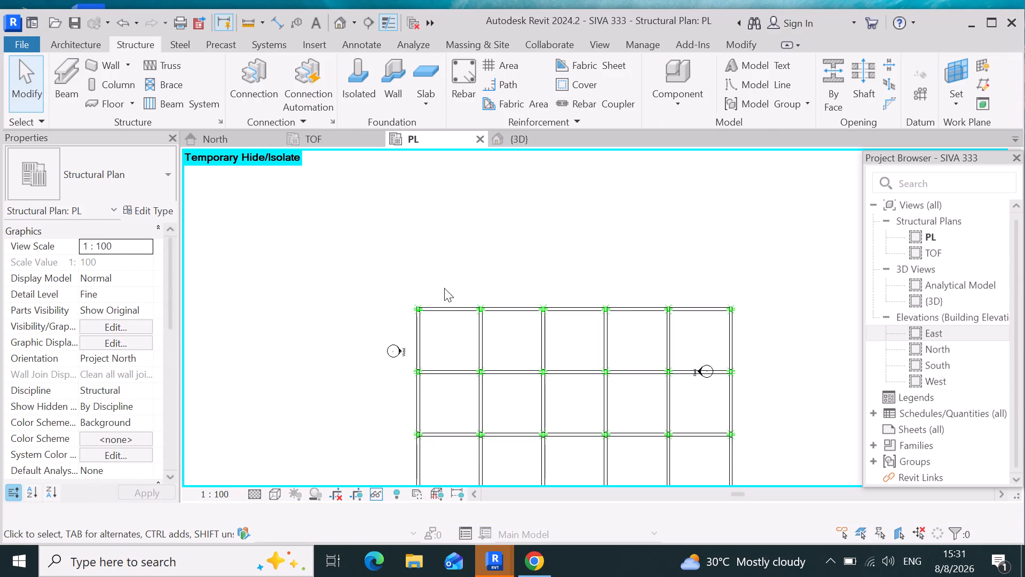
pyautogui.scroll(12, 443, 293)
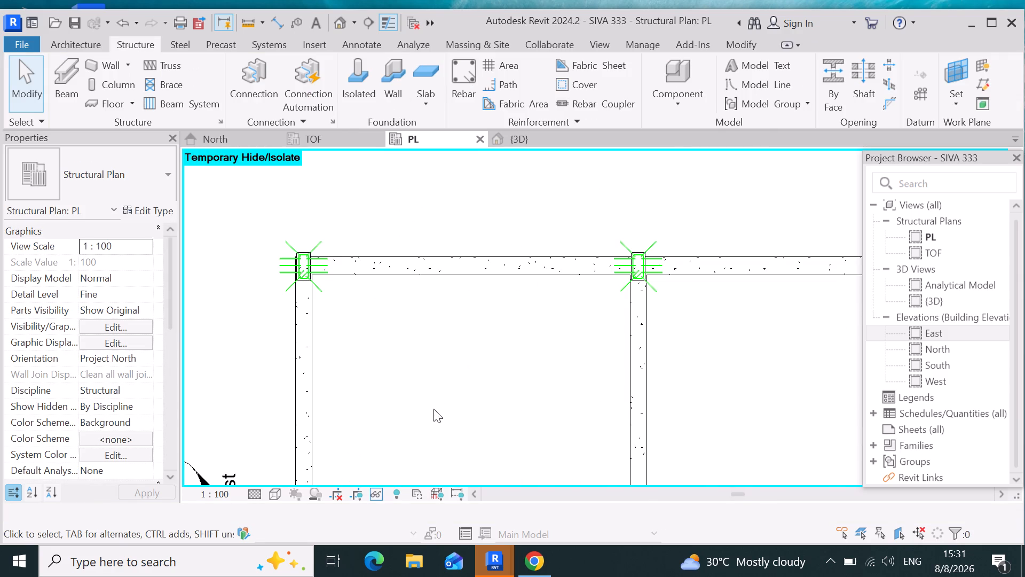
pyautogui.scroll(4, 367, 300)
pyautogui.scroll(7, 261, 213)
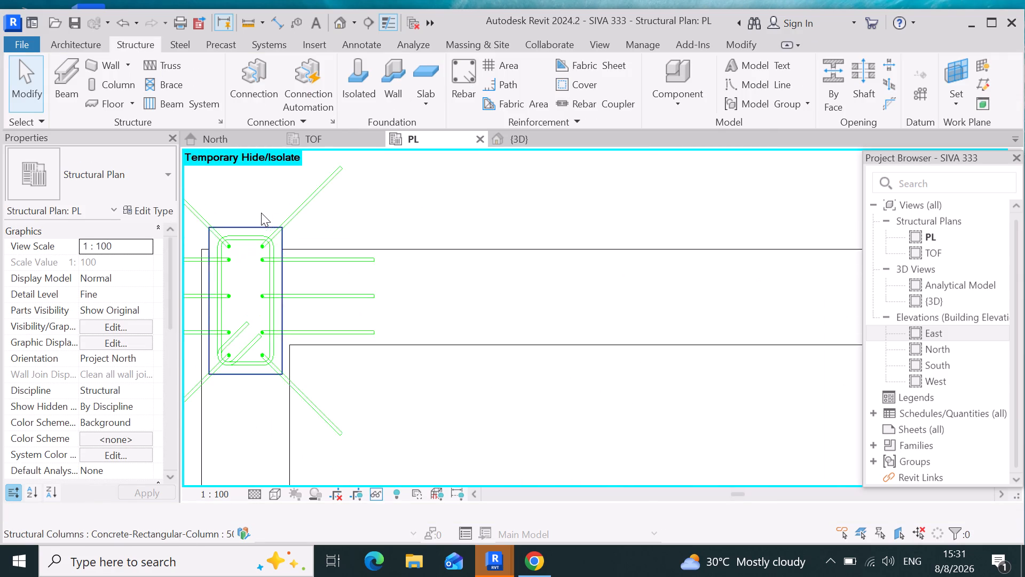
pyautogui.scroll(4, 261, 213)
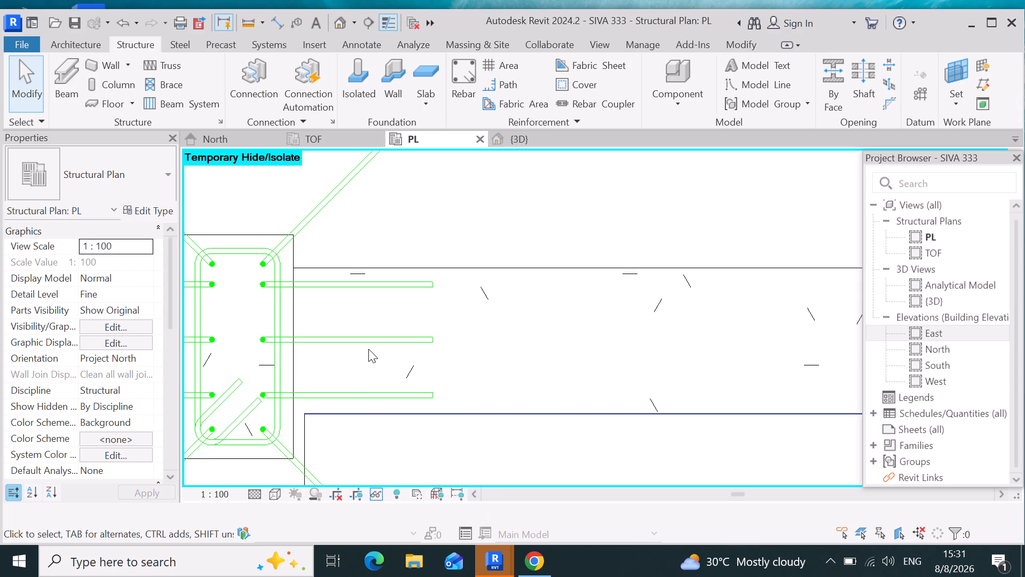
pyautogui.scroll(-4, 368, 345)
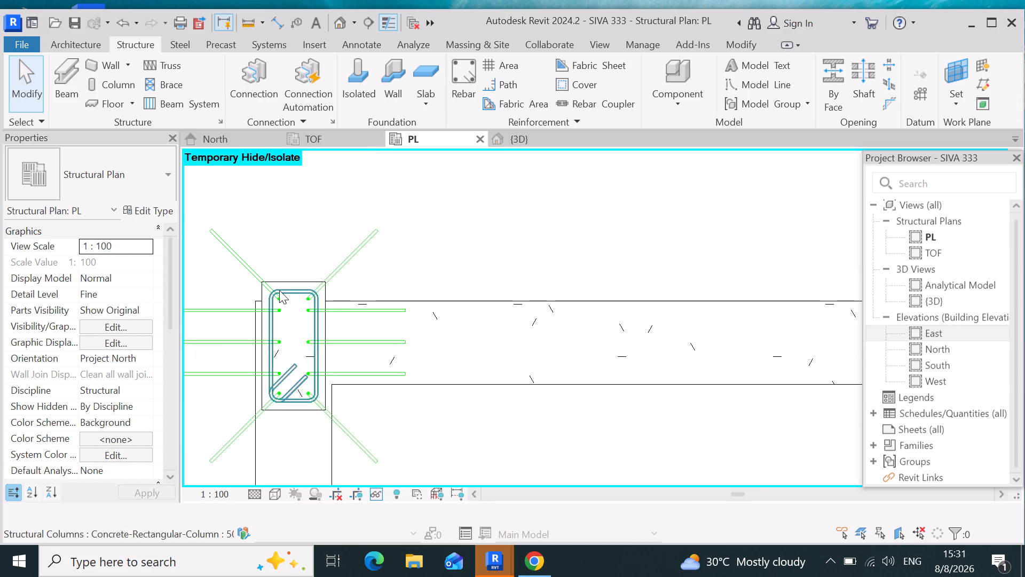
pyautogui.scroll(7, 278, 291)
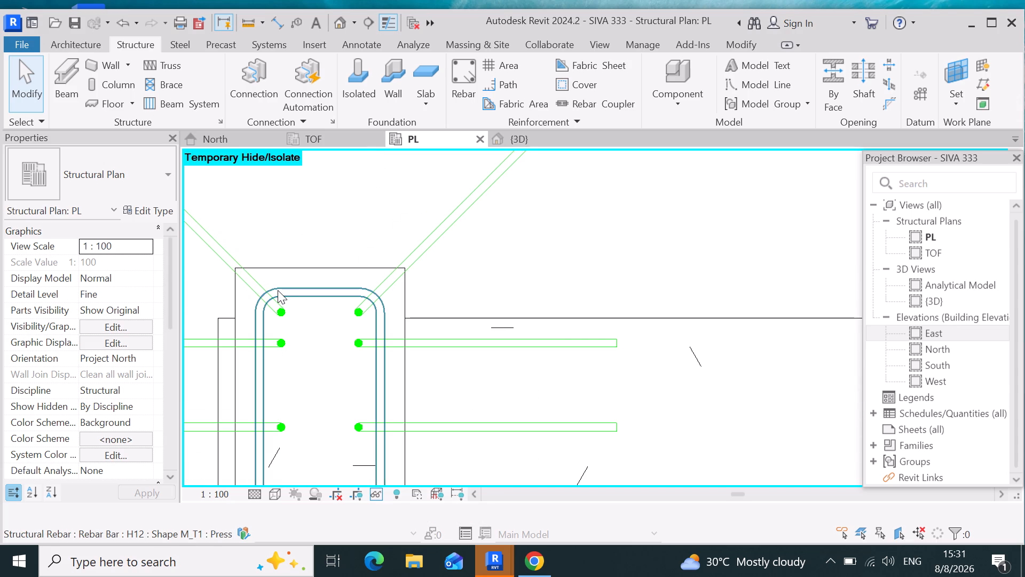
pyautogui.scroll(4, 369, 322)
pyautogui.click(462, 317)
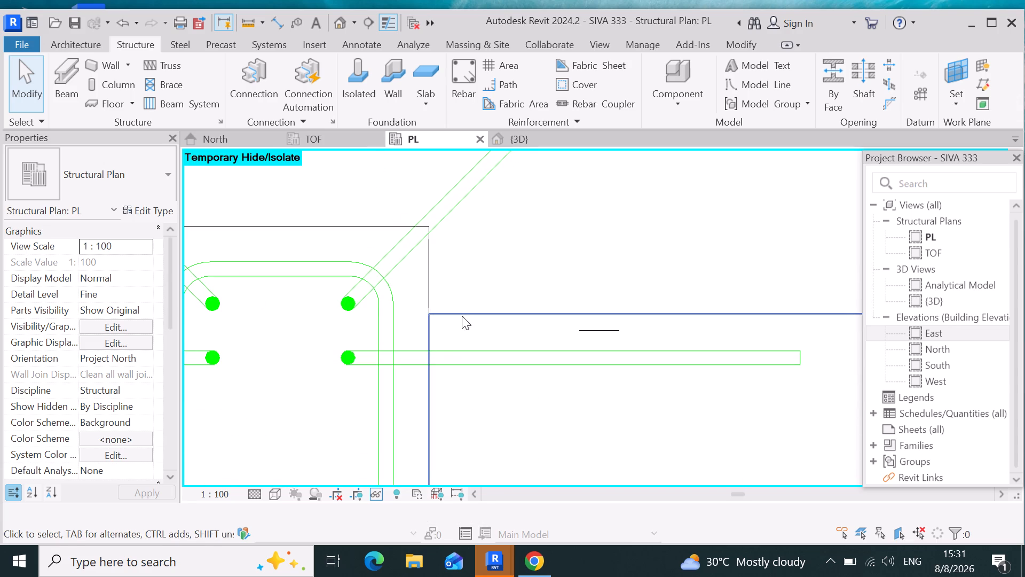
pyautogui.moveTo(433, 316); pyautogui.dragTo(431, 300)
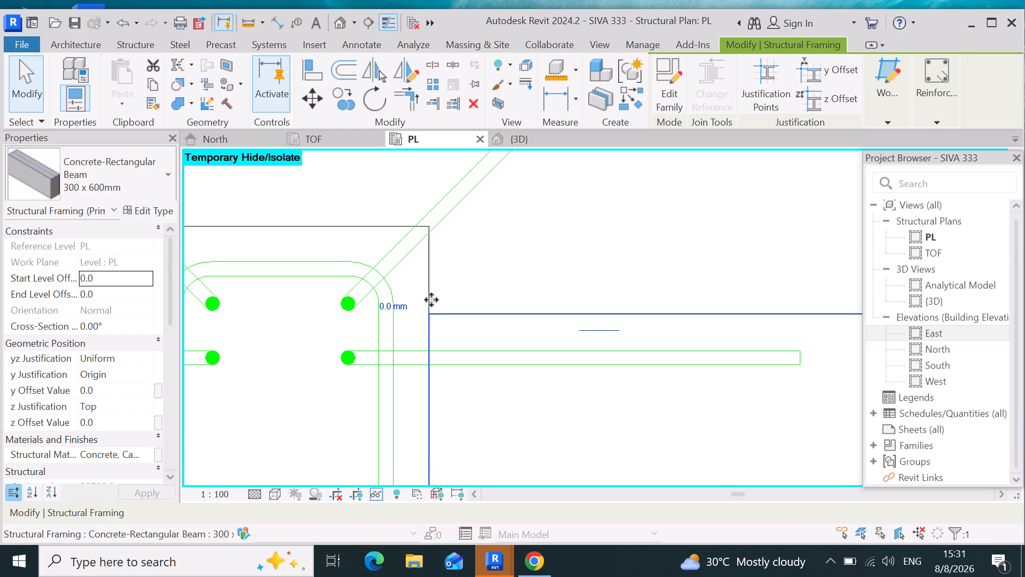
pyautogui.moveTo(431, 300); pyautogui.dragTo(430, 229)
# Examine the moved beam at the corner column, its properties, and the beam layout across the whole PL plan.
pyautogui.scroll(-10, 413, 248)
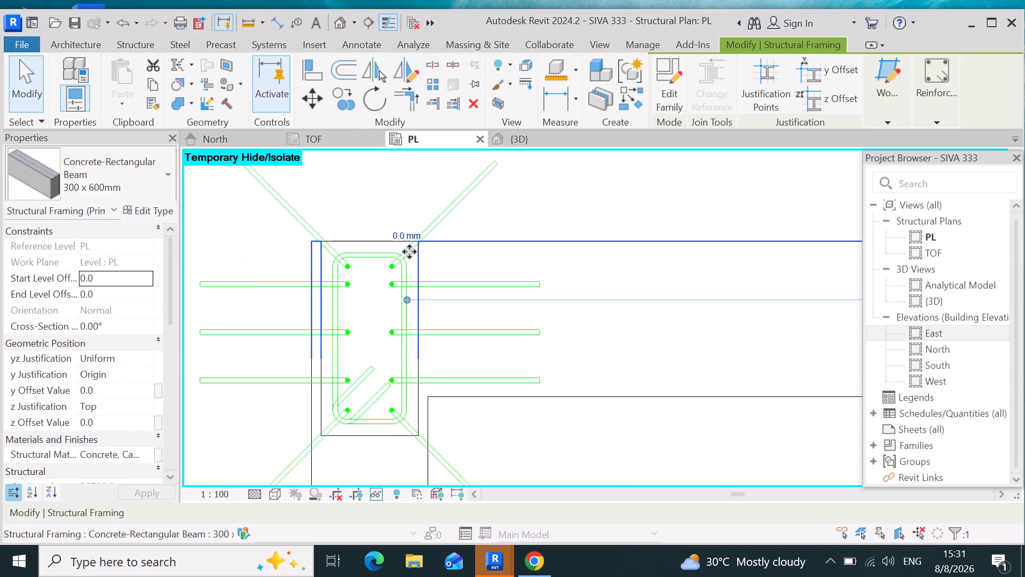
pyautogui.scroll(-5, 404, 258)
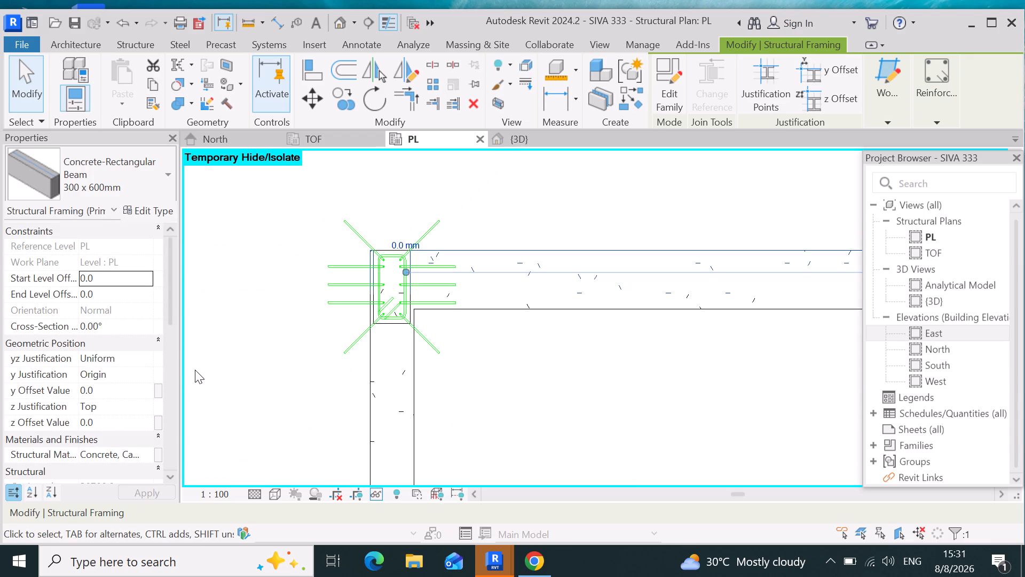
pyautogui.scroll(-5, 164, 345)
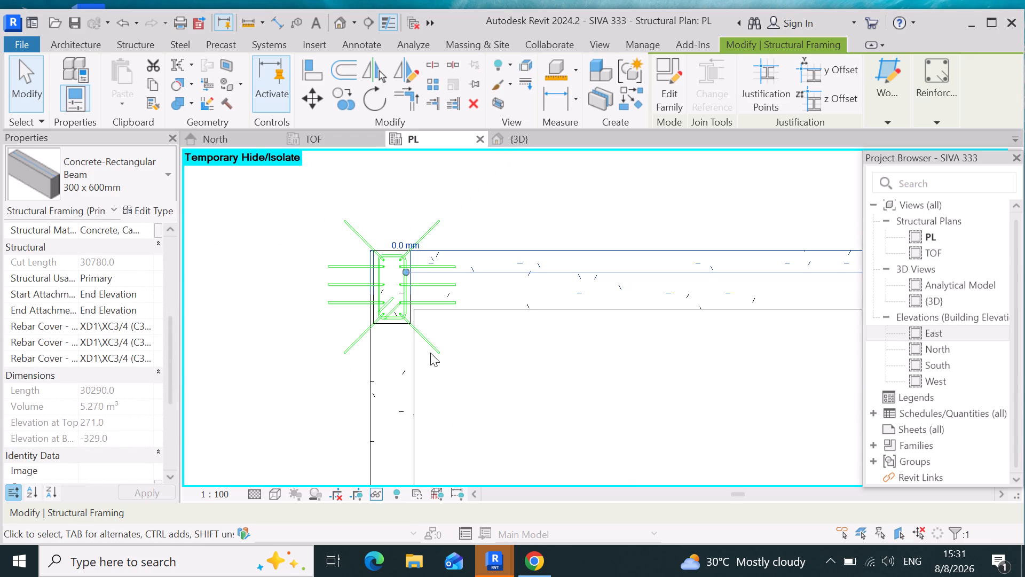
pyautogui.scroll(-14, 405, 286)
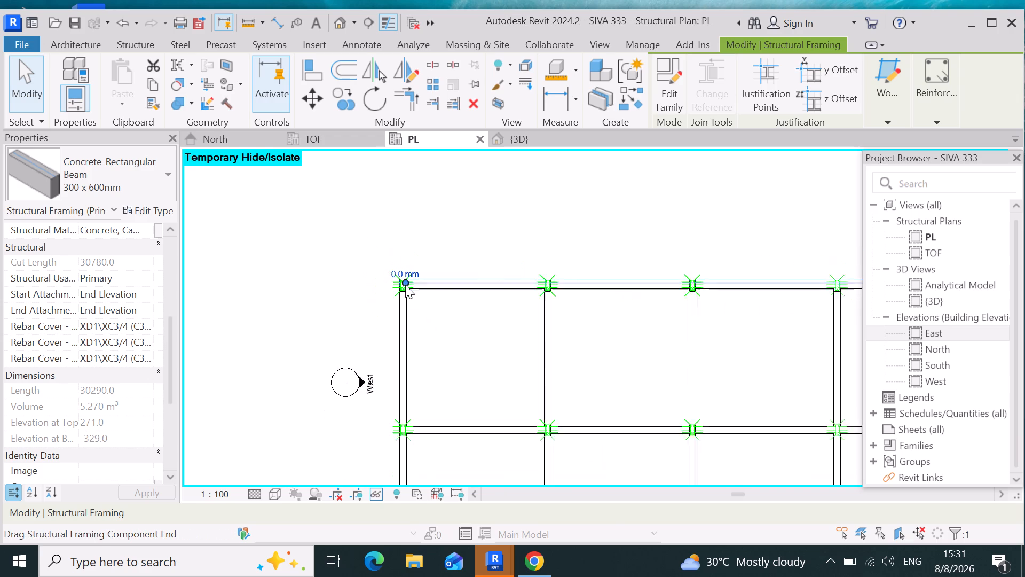
pyautogui.scroll(-5, 405, 285)
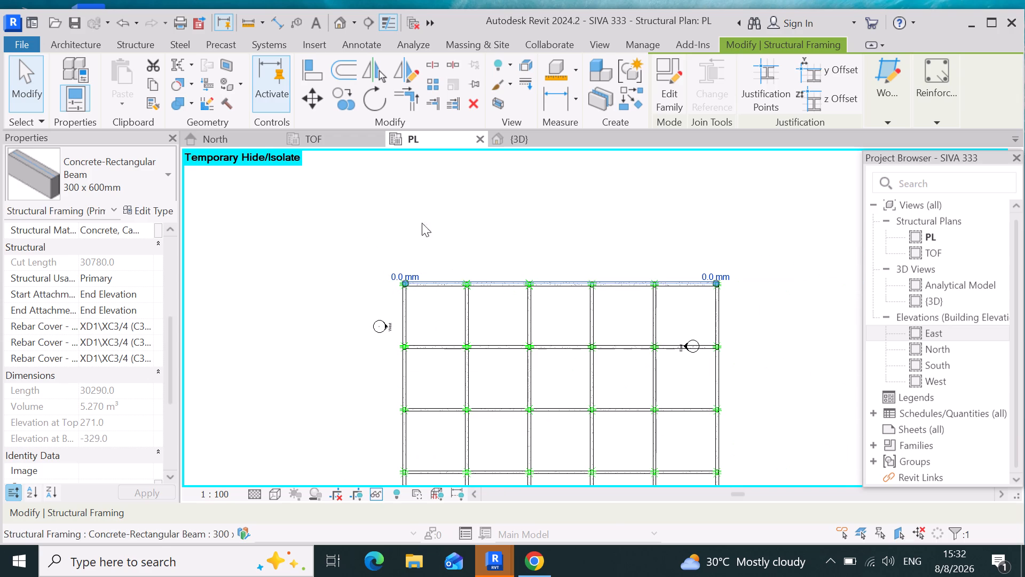
pyautogui.scroll(-4, 390, 191)
pyautogui.scroll(4, 498, 388)
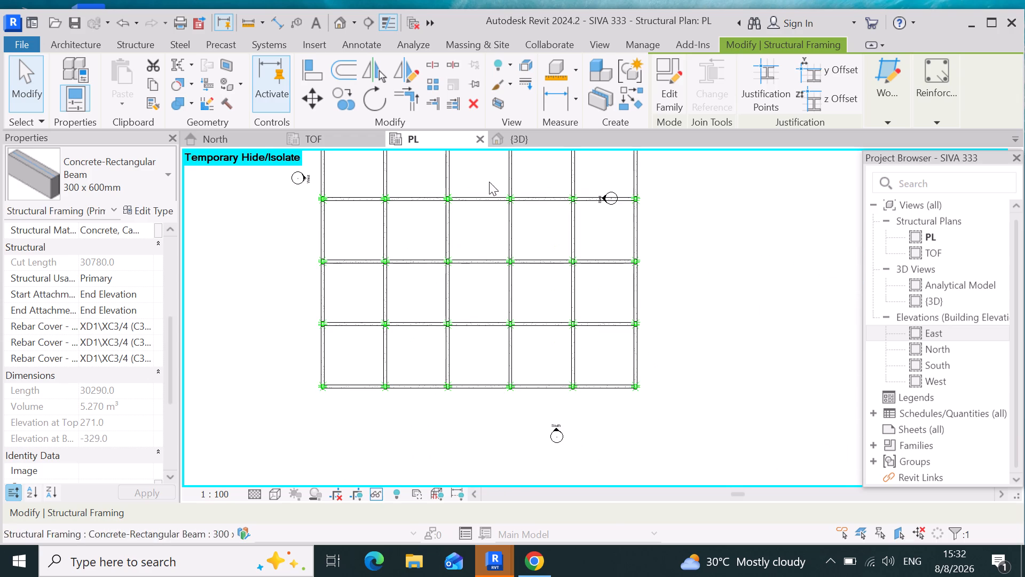
# Open the 3D view and examine the beam and column joint at the grid 5 and grid 6 corner.
pyautogui.click(527, 139)
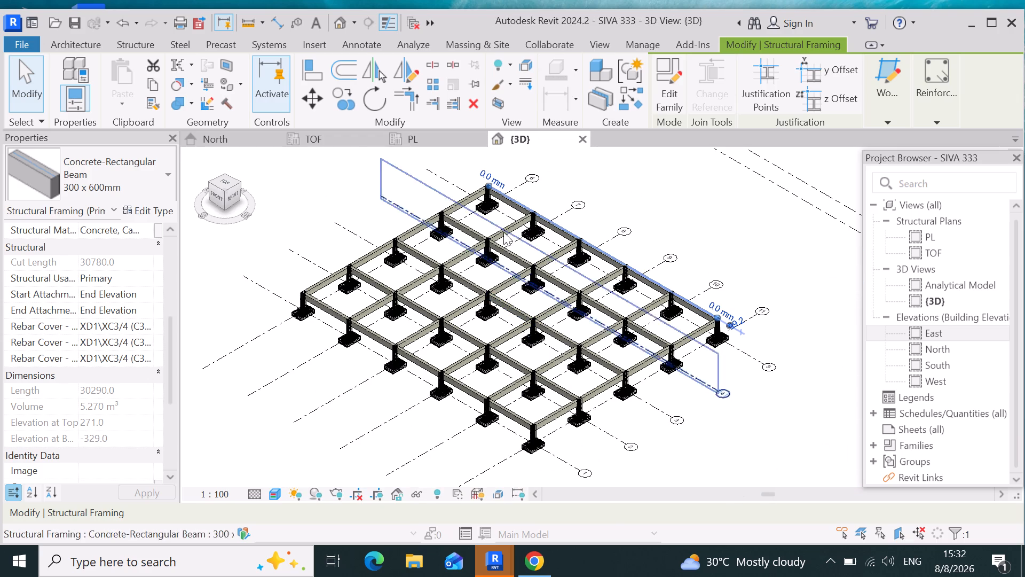
pyautogui.click(723, 197)
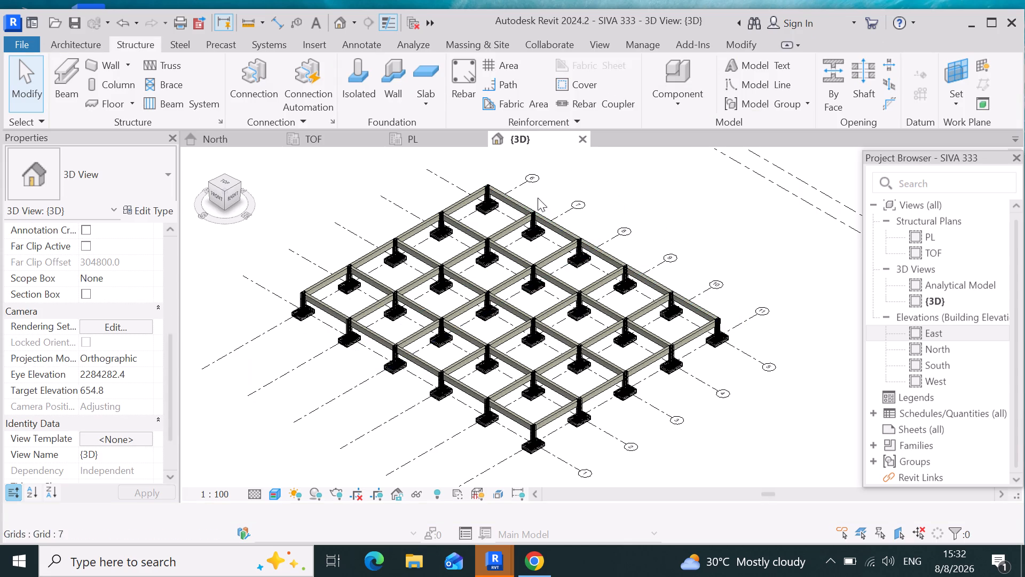
pyautogui.scroll(11, 498, 173)
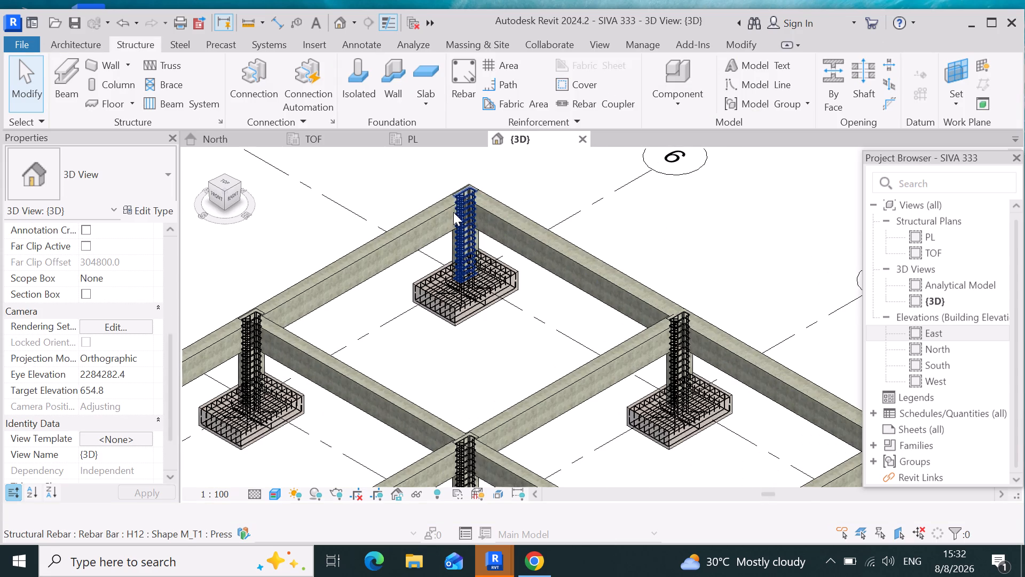
pyautogui.scroll(7, 451, 200)
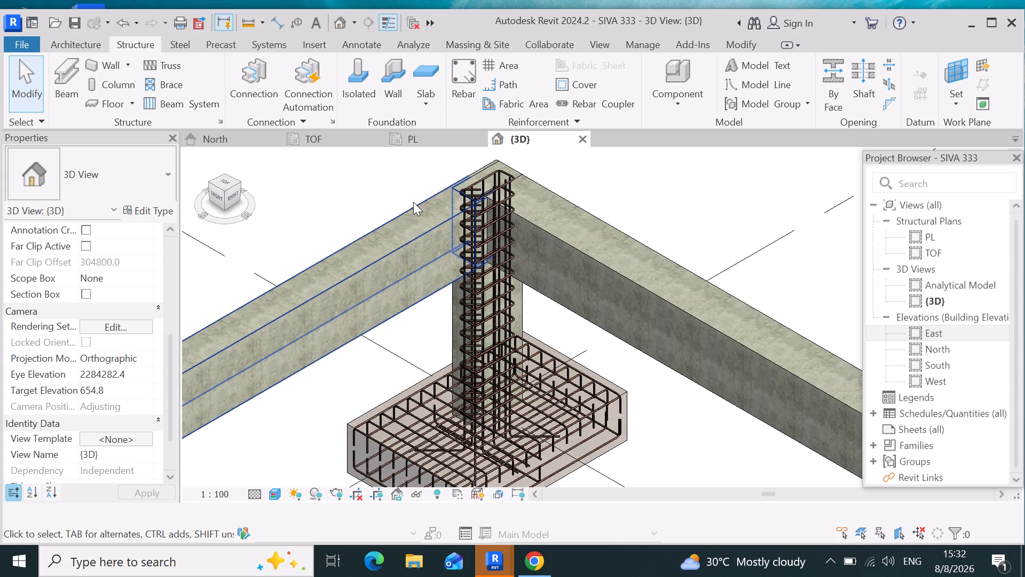
pyautogui.scroll(-3, 409, 180)
pyautogui.scroll(-5, 557, 270)
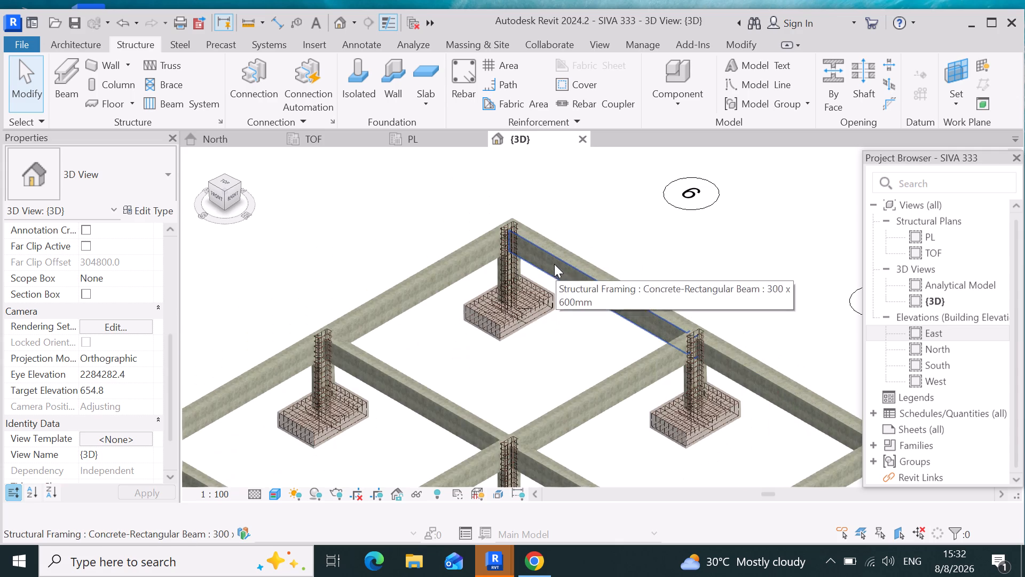
pyautogui.scroll(-9, 540, 239)
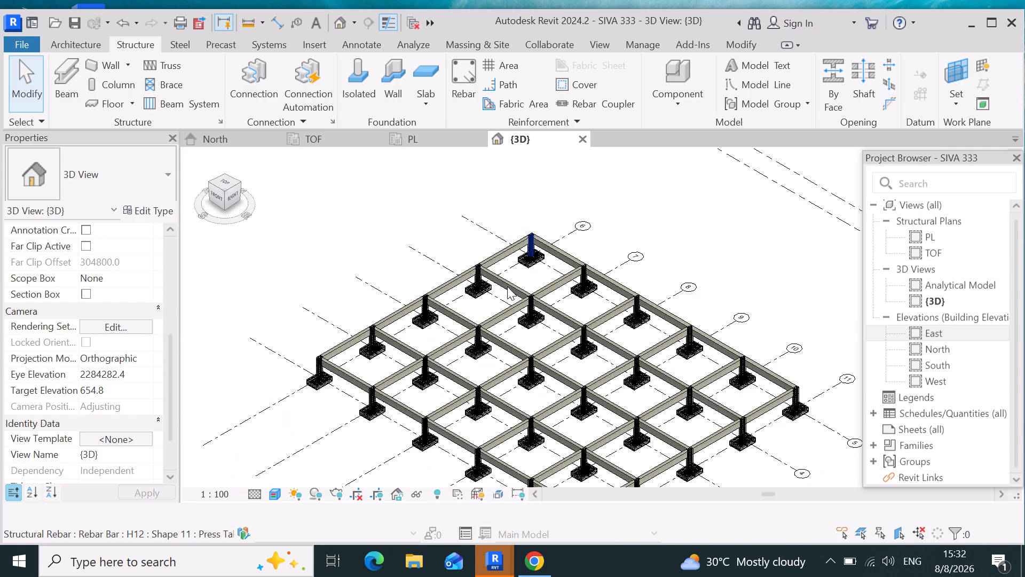
# Examine the opposite corner joint at grids 1 and 11 in 3D, checking the beam ends against the column reinforcement.
pyautogui.scroll(-4, 441, 391)
pyautogui.scroll(6, 482, 490)
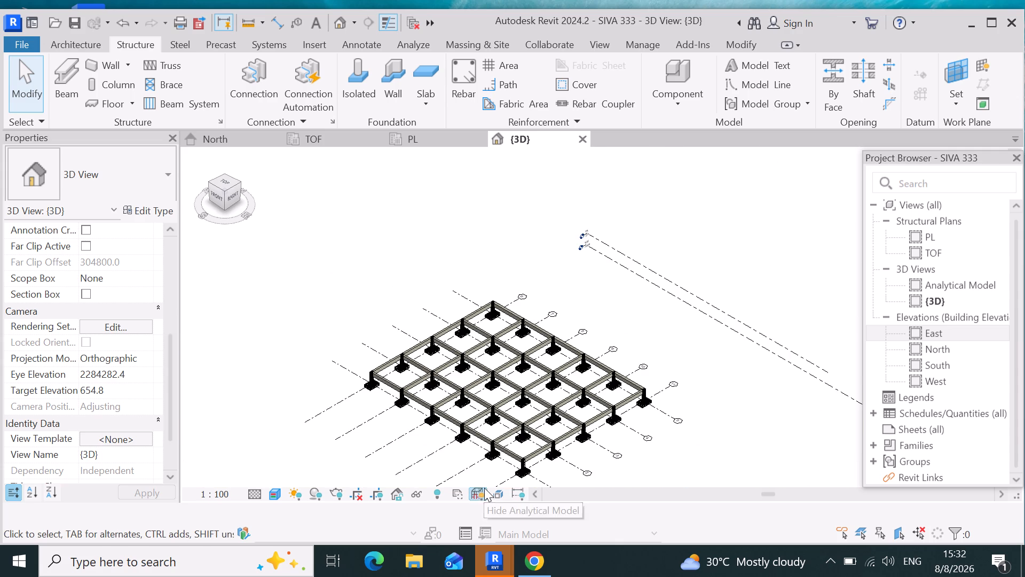
pyautogui.scroll(9, 484, 488)
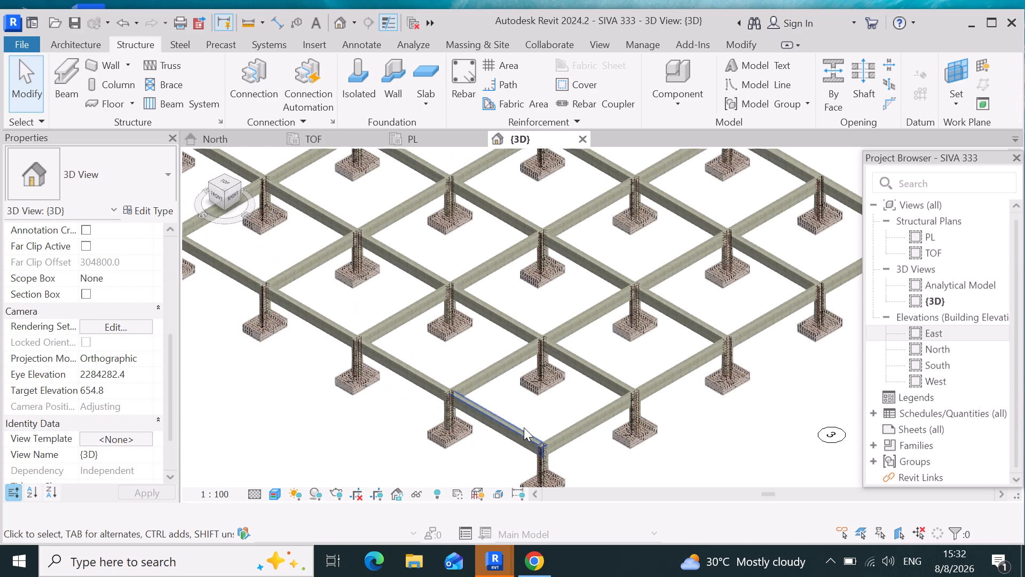
pyautogui.scroll(4, 559, 482)
pyautogui.scroll(7, 553, 439)
pyautogui.scroll(5, 494, 402)
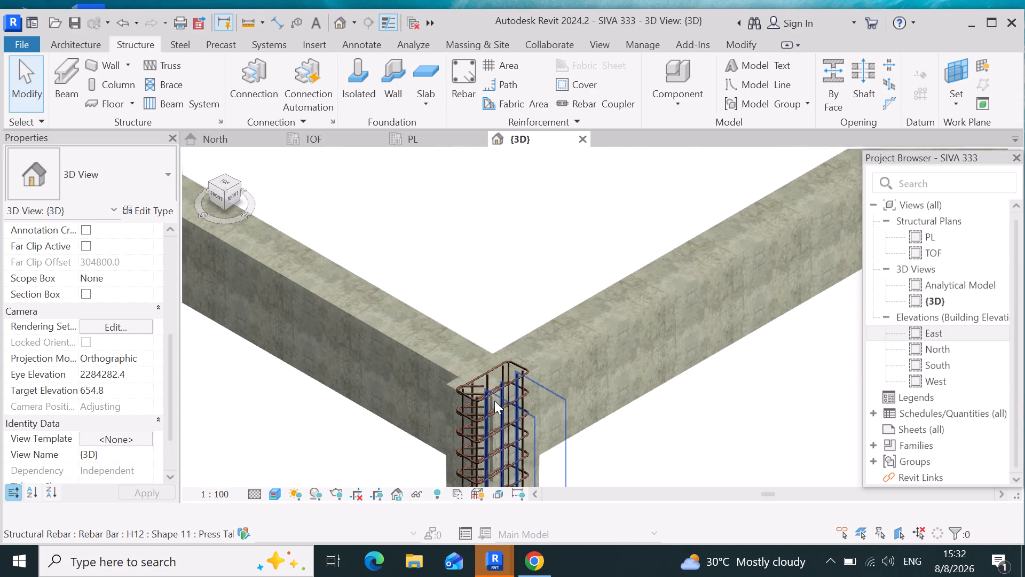
pyautogui.scroll(3, 494, 401)
pyautogui.scroll(-1, 487, 342)
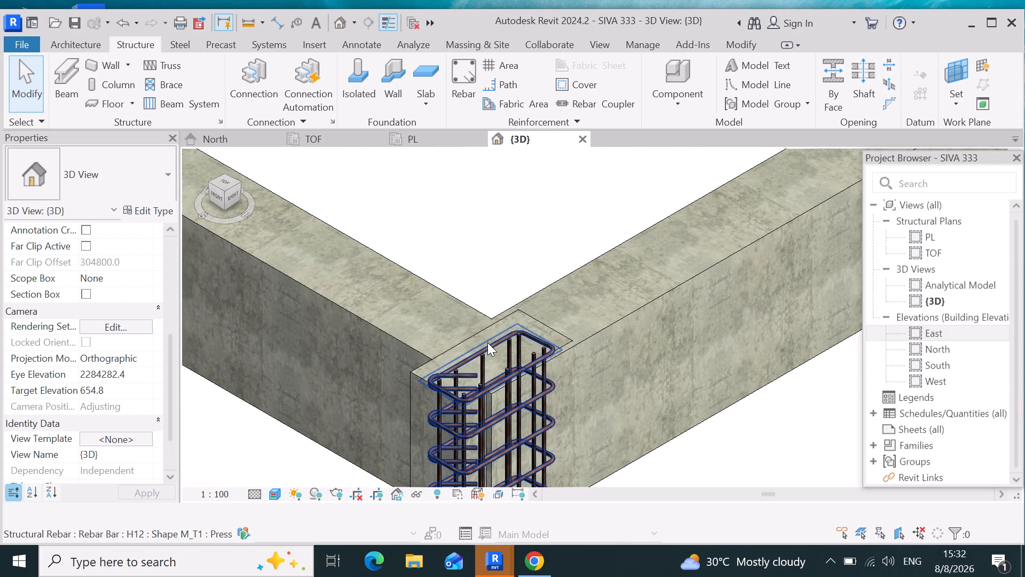
pyautogui.scroll(-16, 487, 342)
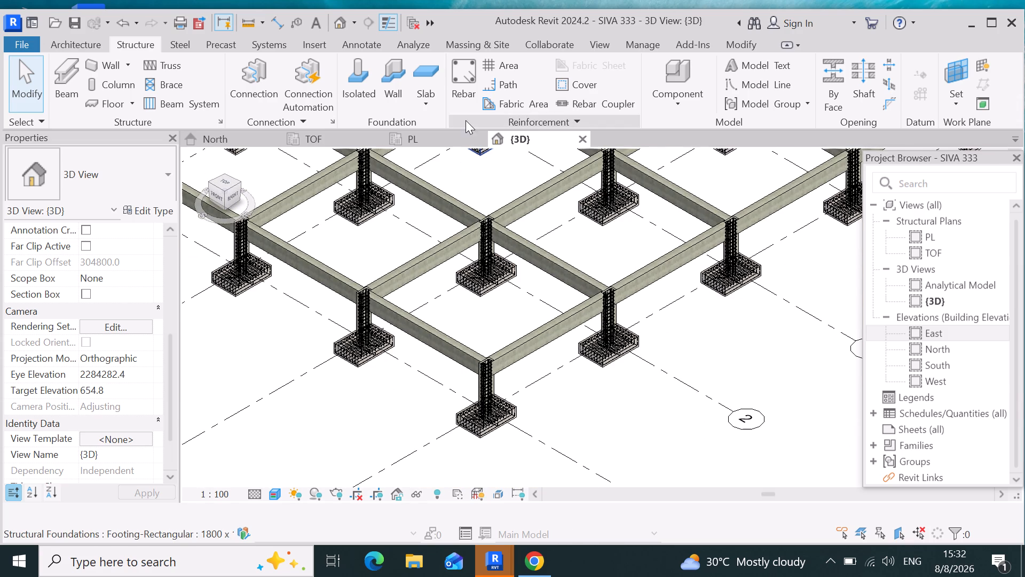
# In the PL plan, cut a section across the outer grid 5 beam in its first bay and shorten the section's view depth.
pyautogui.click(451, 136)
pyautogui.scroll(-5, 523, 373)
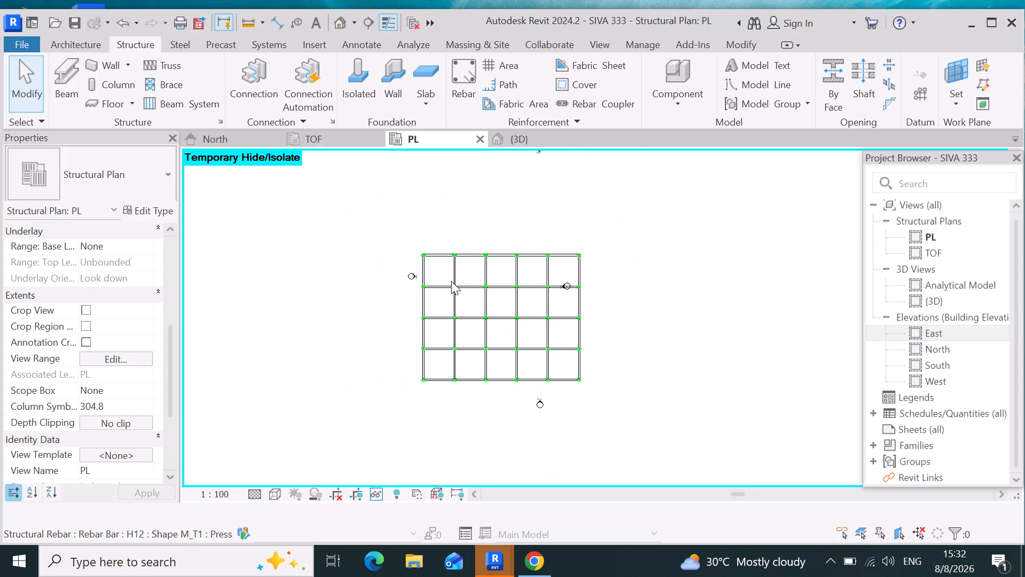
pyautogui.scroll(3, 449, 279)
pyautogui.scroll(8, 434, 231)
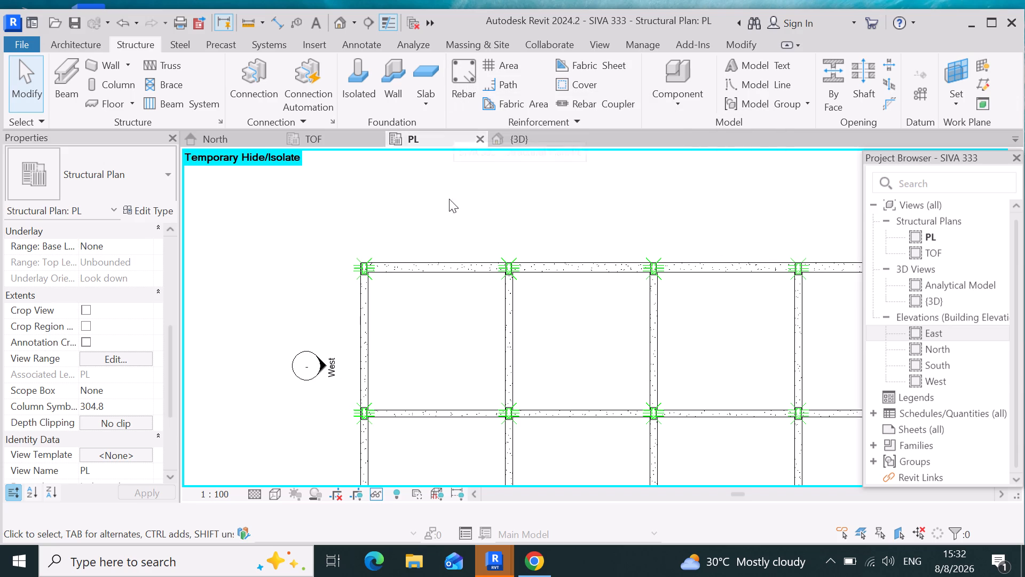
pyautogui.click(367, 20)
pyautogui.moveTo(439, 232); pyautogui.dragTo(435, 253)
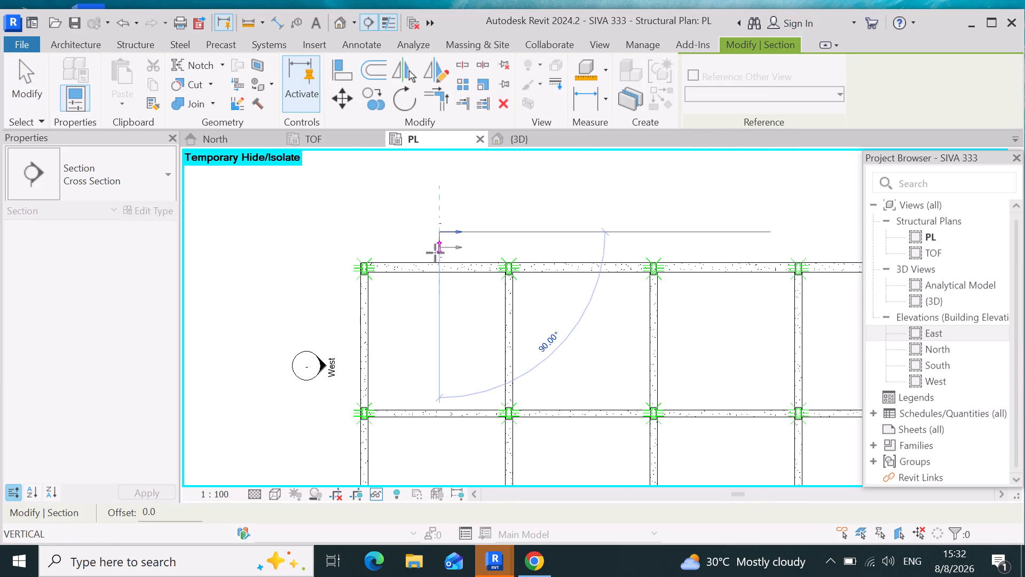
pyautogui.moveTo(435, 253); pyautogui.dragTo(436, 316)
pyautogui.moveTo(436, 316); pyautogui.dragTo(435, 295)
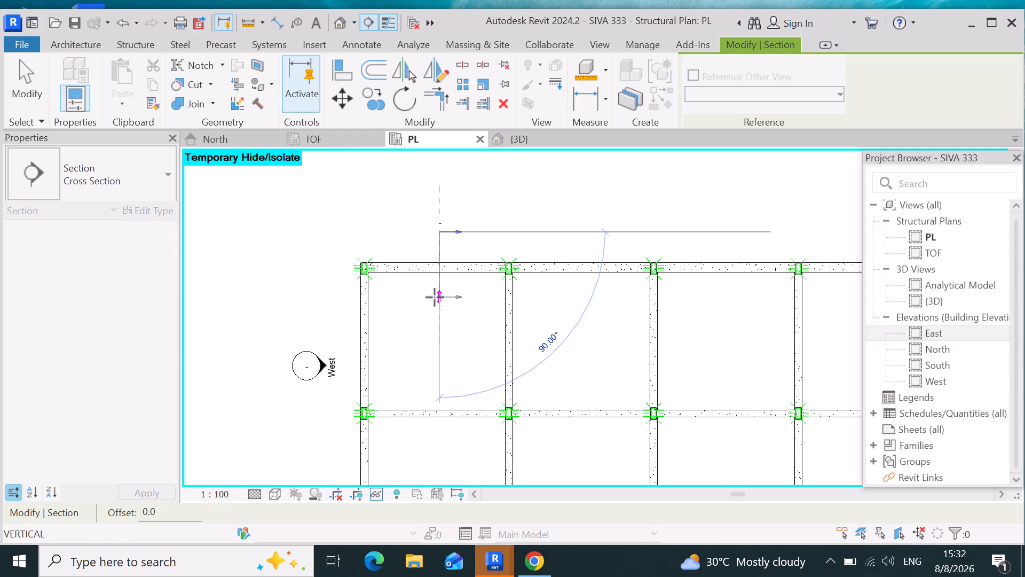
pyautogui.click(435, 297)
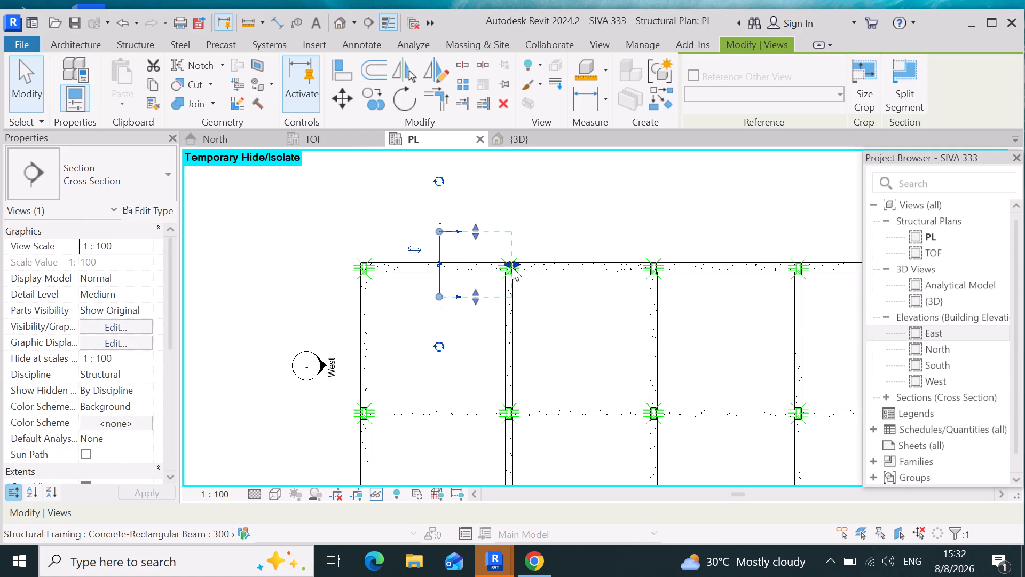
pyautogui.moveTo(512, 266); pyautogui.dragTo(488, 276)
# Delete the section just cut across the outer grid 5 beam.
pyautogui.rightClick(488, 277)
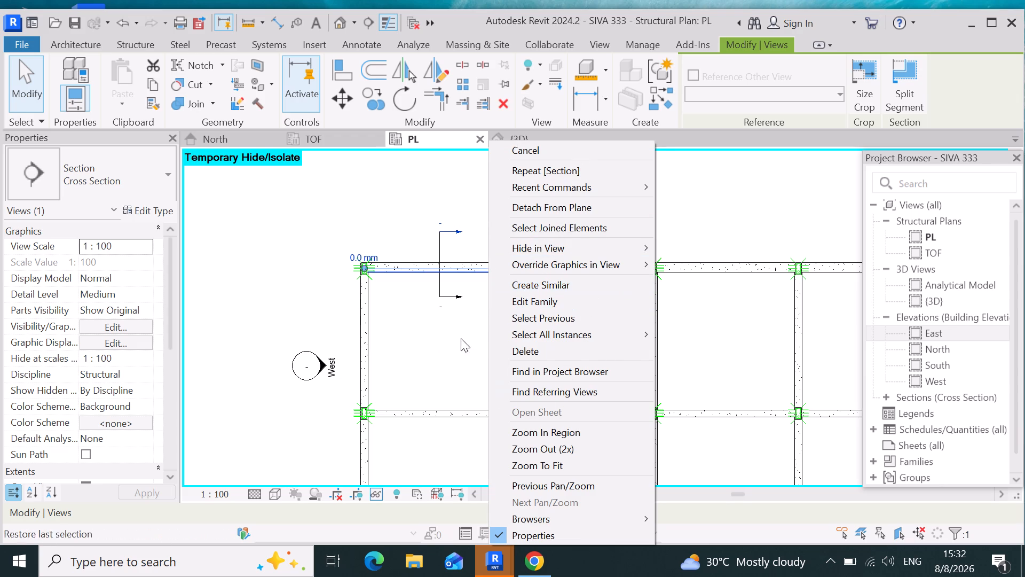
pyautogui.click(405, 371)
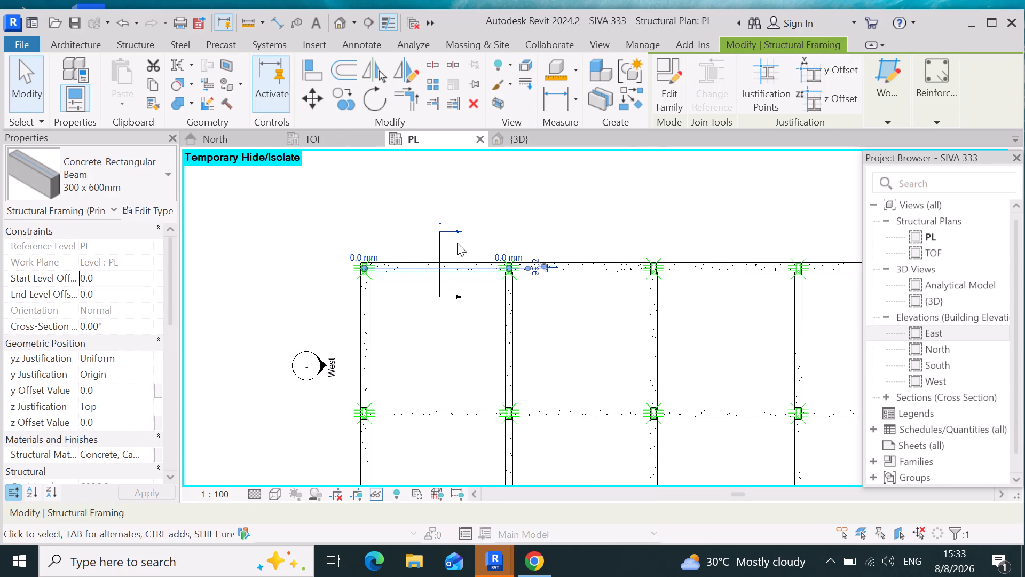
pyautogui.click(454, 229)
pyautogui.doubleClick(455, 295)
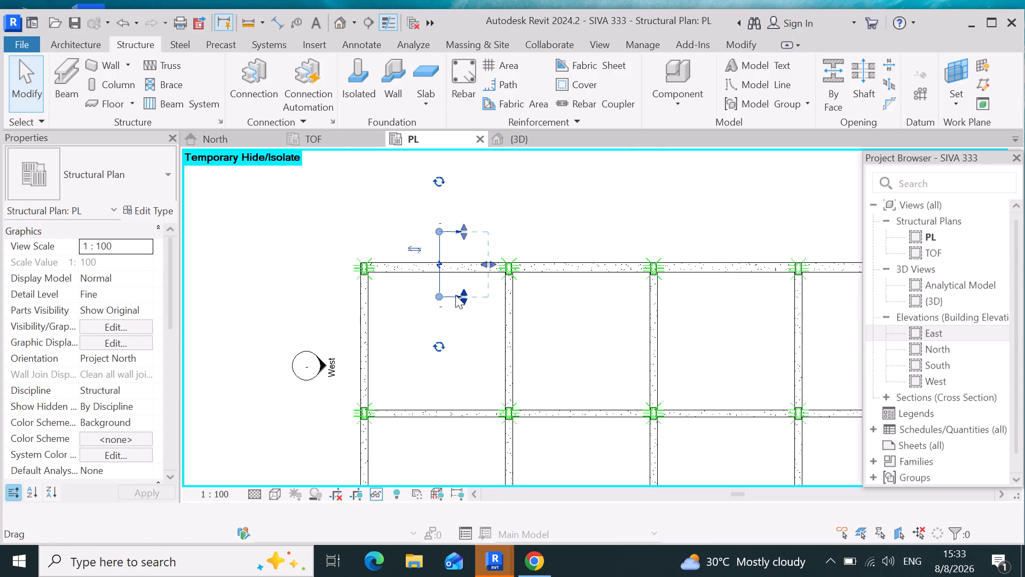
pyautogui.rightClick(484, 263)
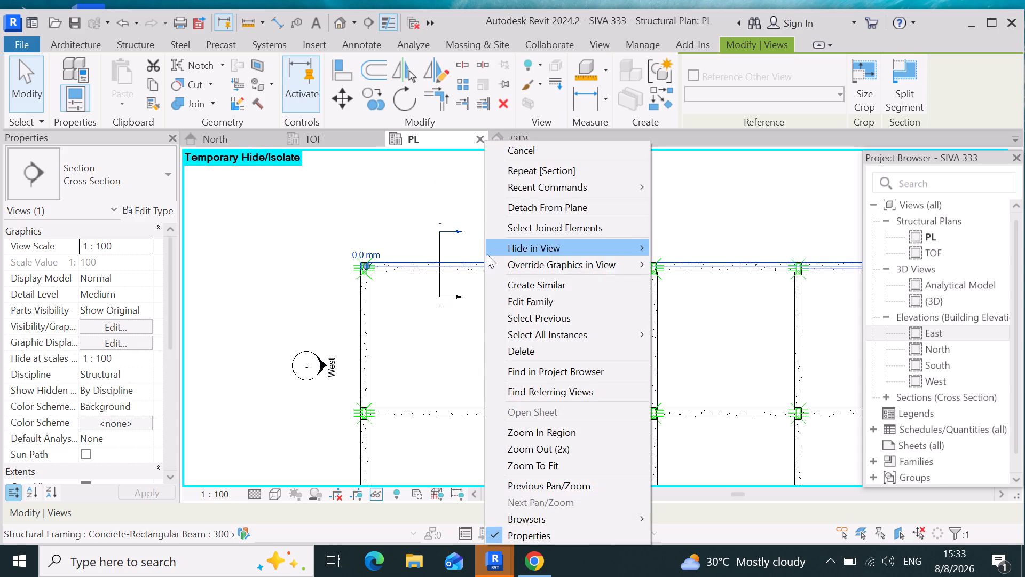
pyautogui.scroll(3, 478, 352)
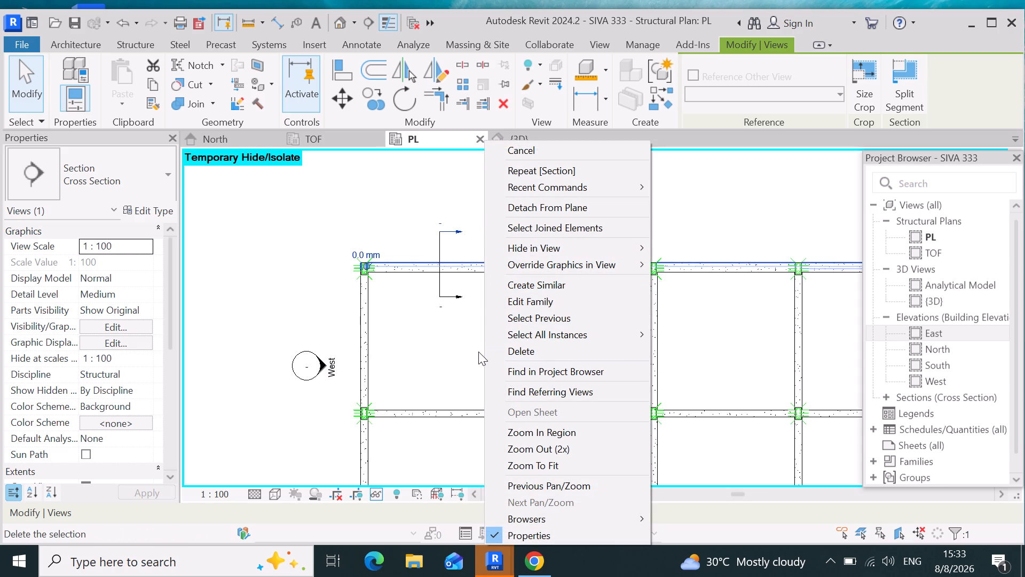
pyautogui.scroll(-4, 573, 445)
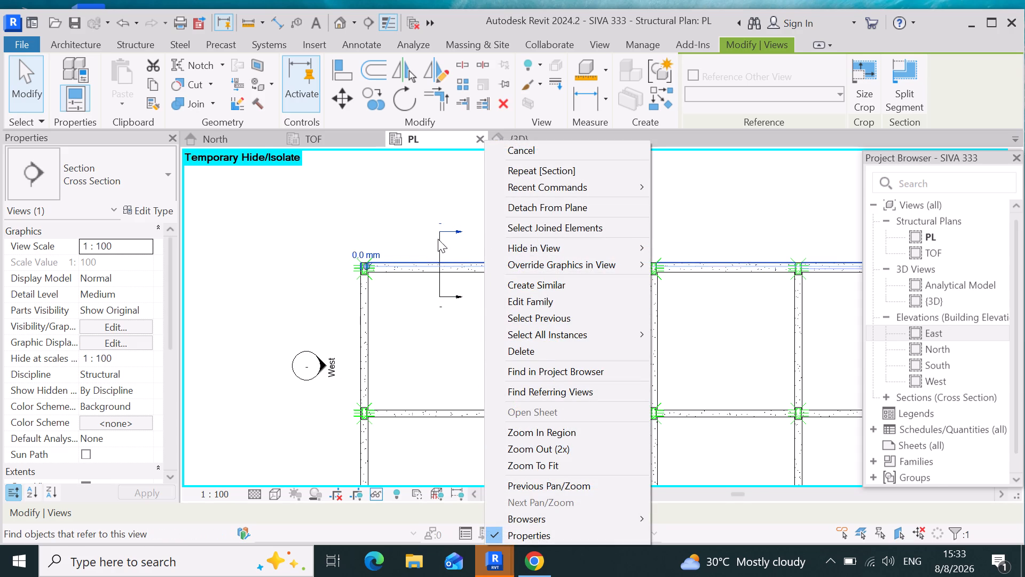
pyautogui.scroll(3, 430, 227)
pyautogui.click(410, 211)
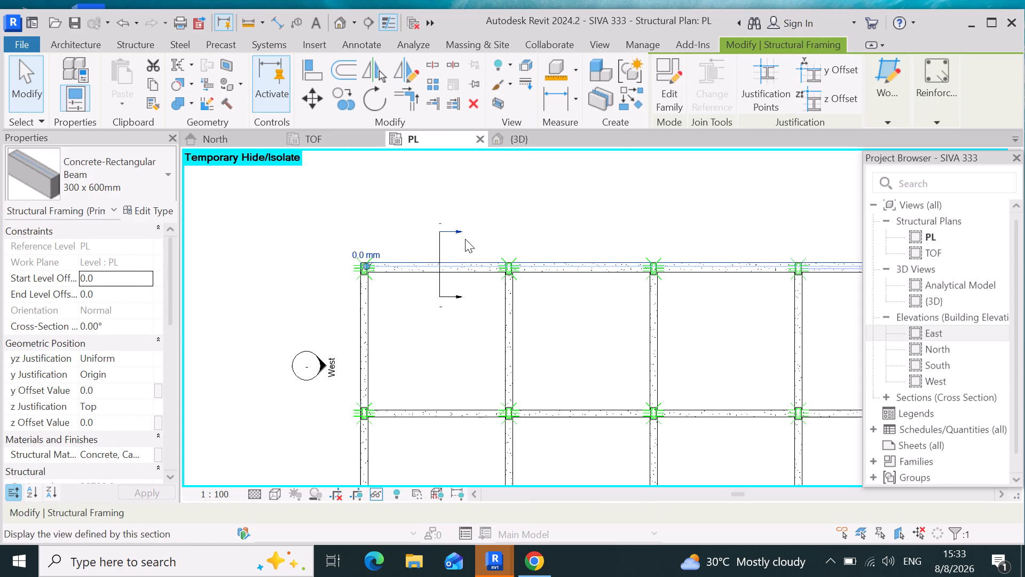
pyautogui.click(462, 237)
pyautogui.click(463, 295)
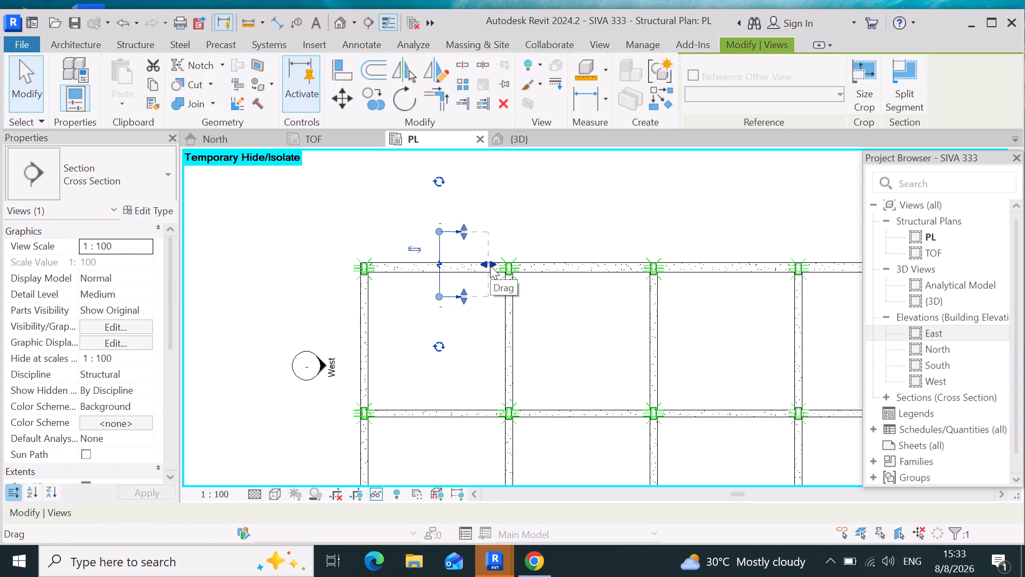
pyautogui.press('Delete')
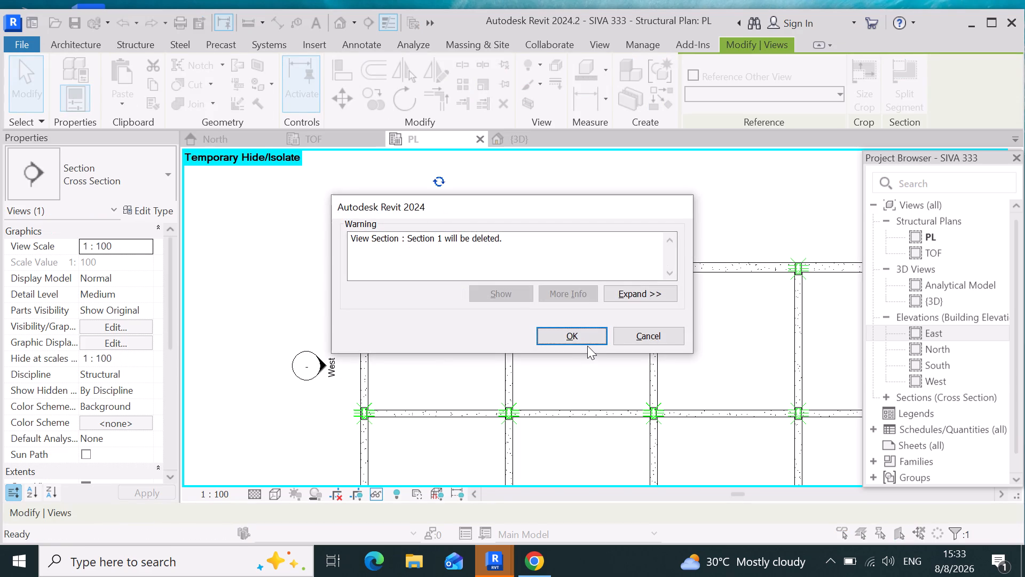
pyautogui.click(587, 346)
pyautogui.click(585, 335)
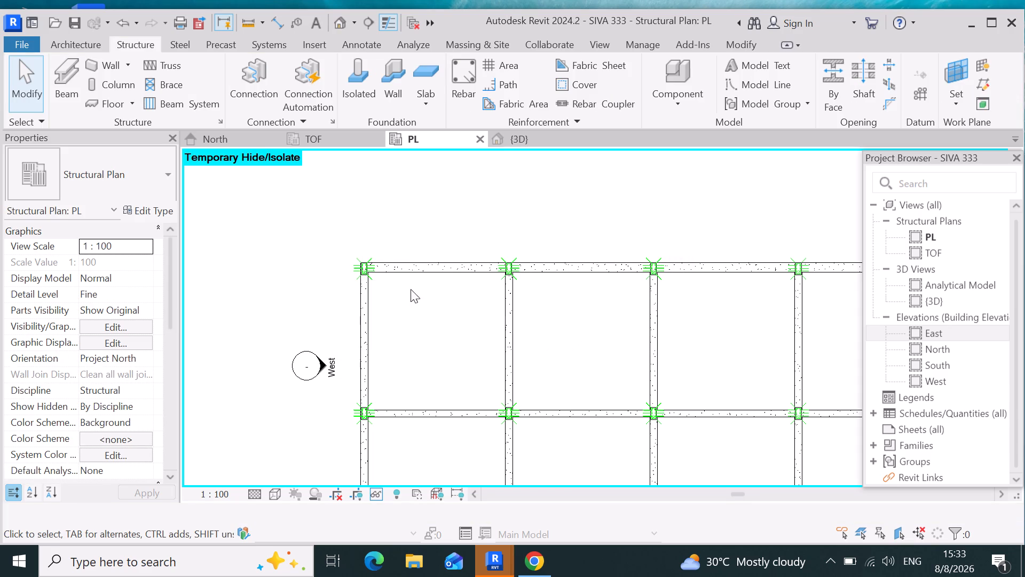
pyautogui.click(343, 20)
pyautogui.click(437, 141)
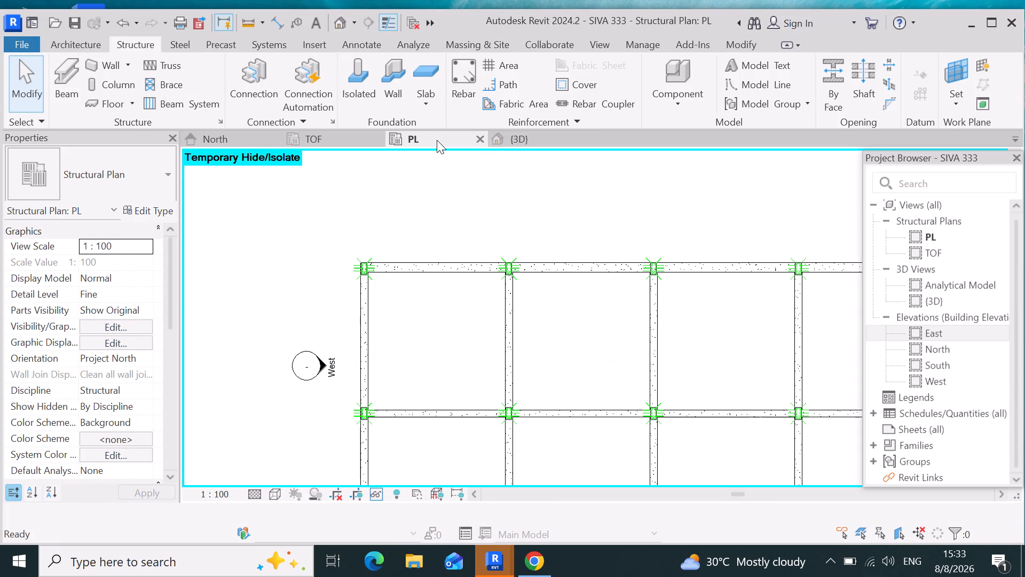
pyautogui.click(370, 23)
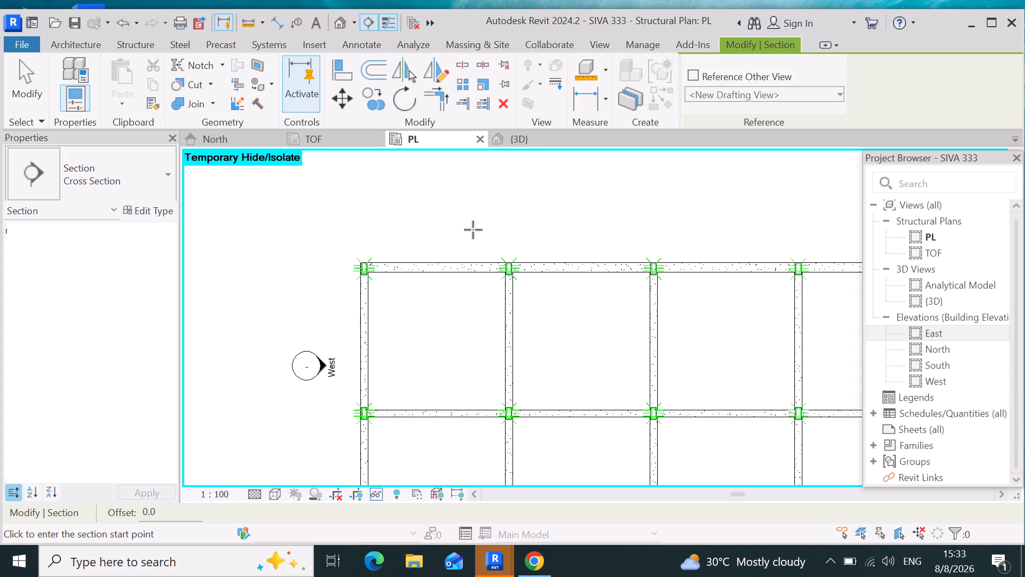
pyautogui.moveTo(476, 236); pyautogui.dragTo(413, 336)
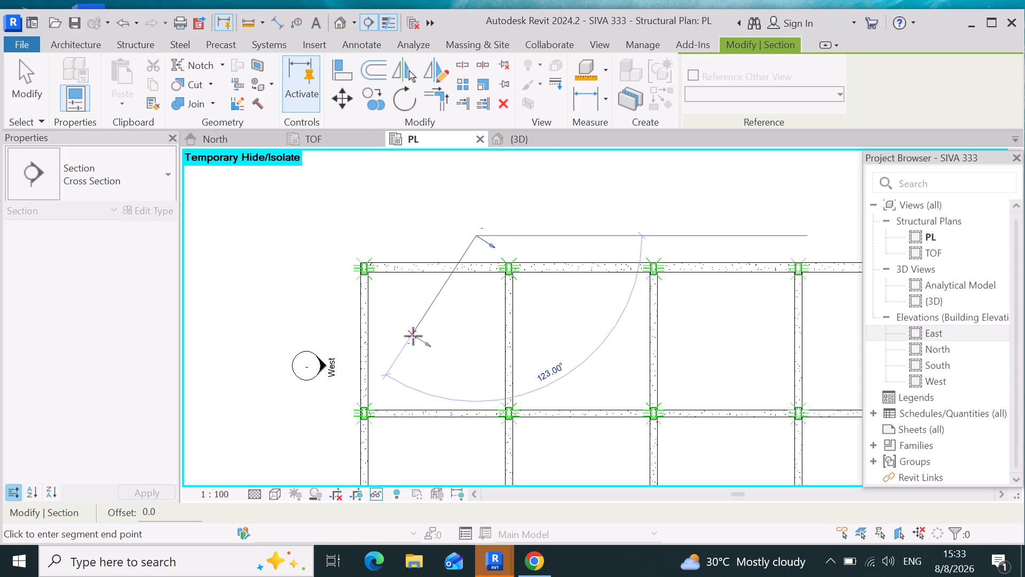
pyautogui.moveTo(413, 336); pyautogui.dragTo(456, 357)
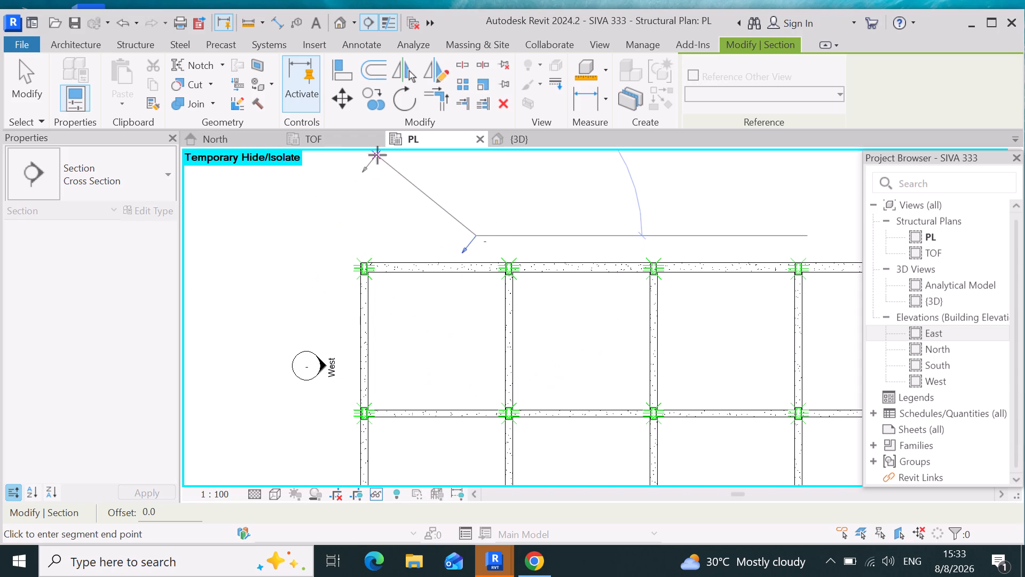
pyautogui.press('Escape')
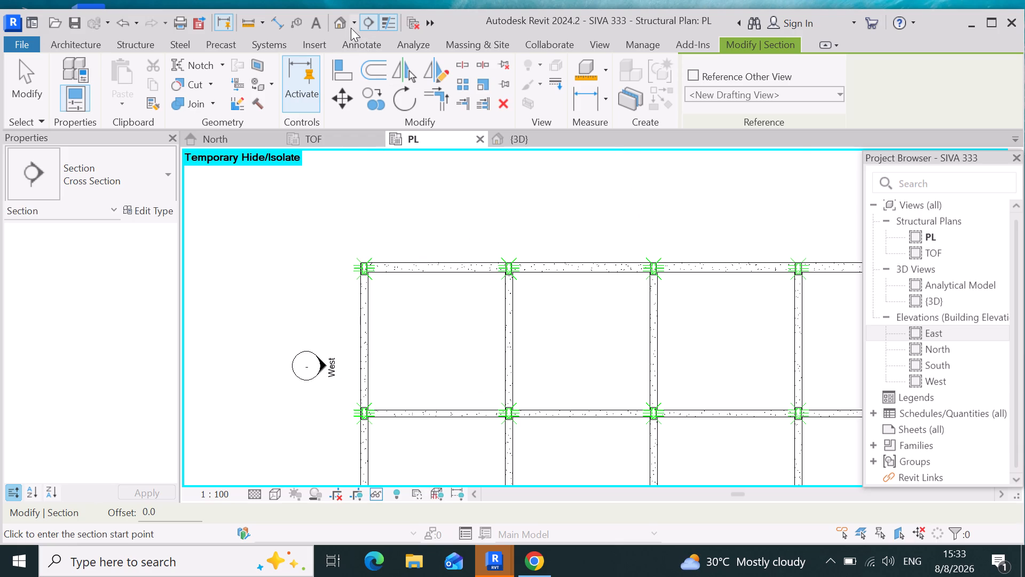
# Cut a section perpendicular to the outer grid 5 beam in its first bay, looking along the beam.
pyautogui.click(362, 18)
pyautogui.moveTo(411, 223); pyautogui.dragTo(407, 315)
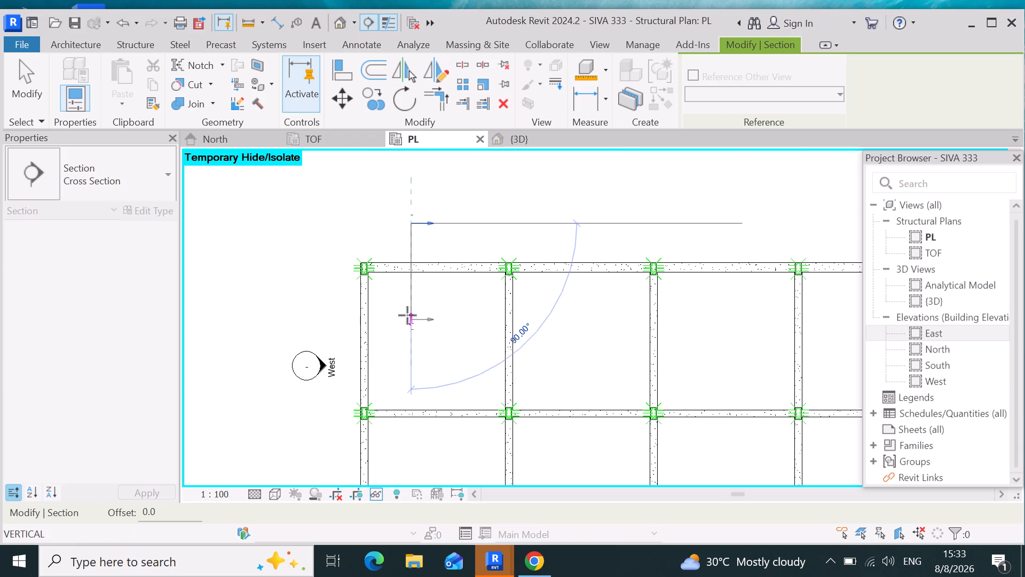
pyautogui.moveTo(407, 315); pyautogui.dragTo(411, 297)
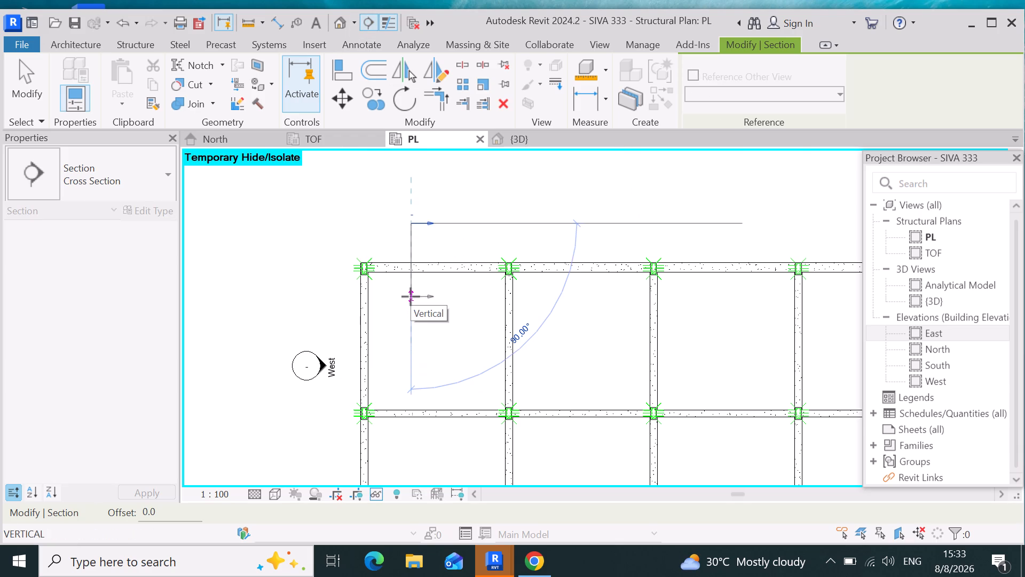
pyautogui.click(411, 297)
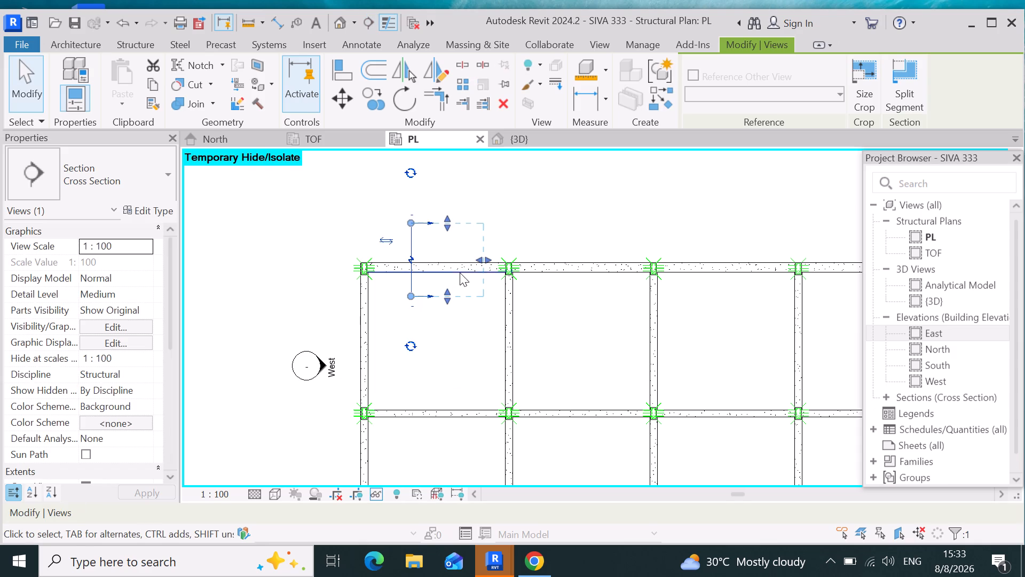
# Delete the long outer 300 x 600mm beam that overlaps the bay beams along grid 5.
pyautogui.rightClick(469, 258)
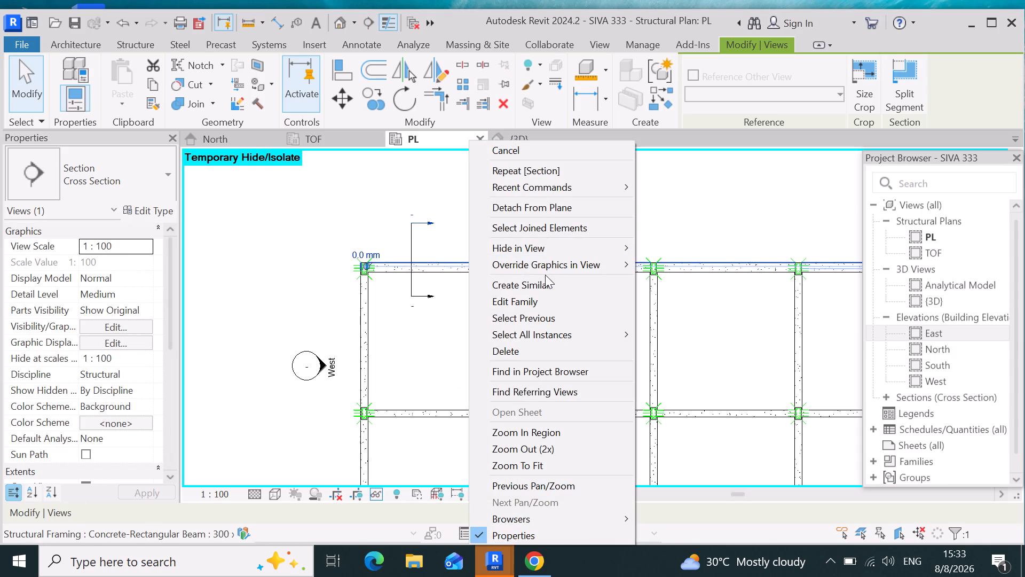
pyautogui.scroll(4, 458, 362)
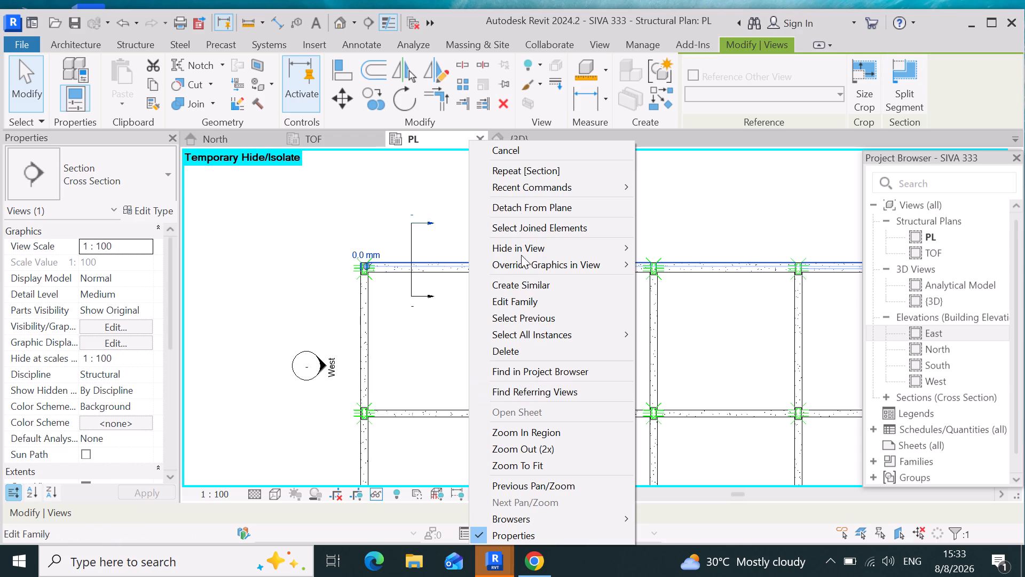
pyautogui.click(529, 345)
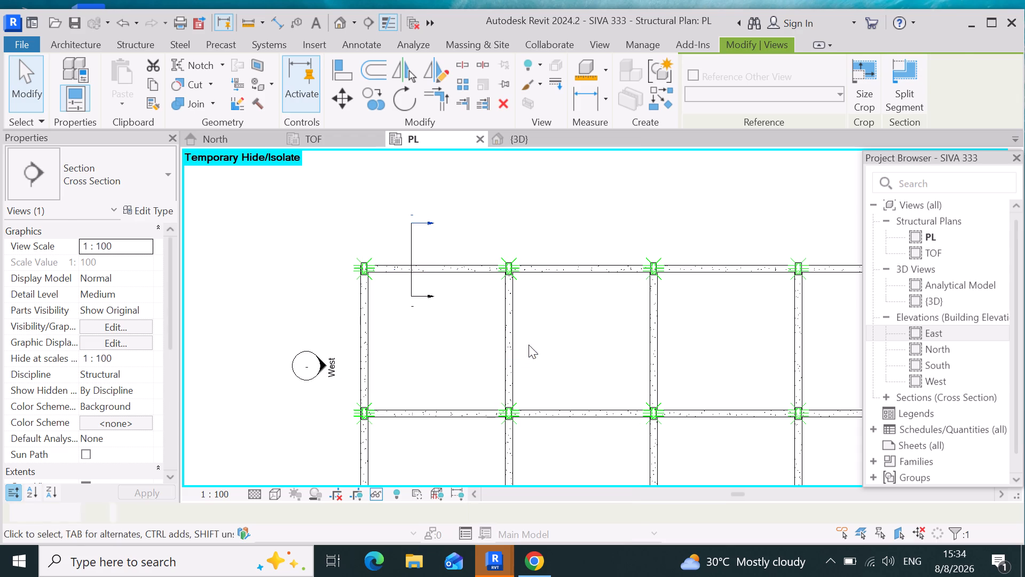
# Open the new section's view and examine the cut beam at grid 5.
pyautogui.click(418, 222)
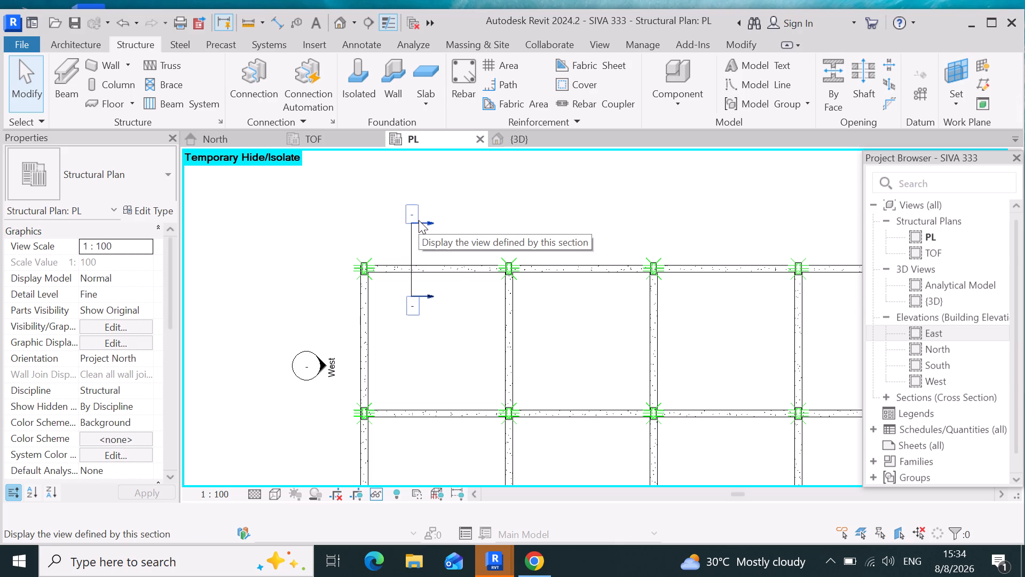
pyautogui.press('Delete')
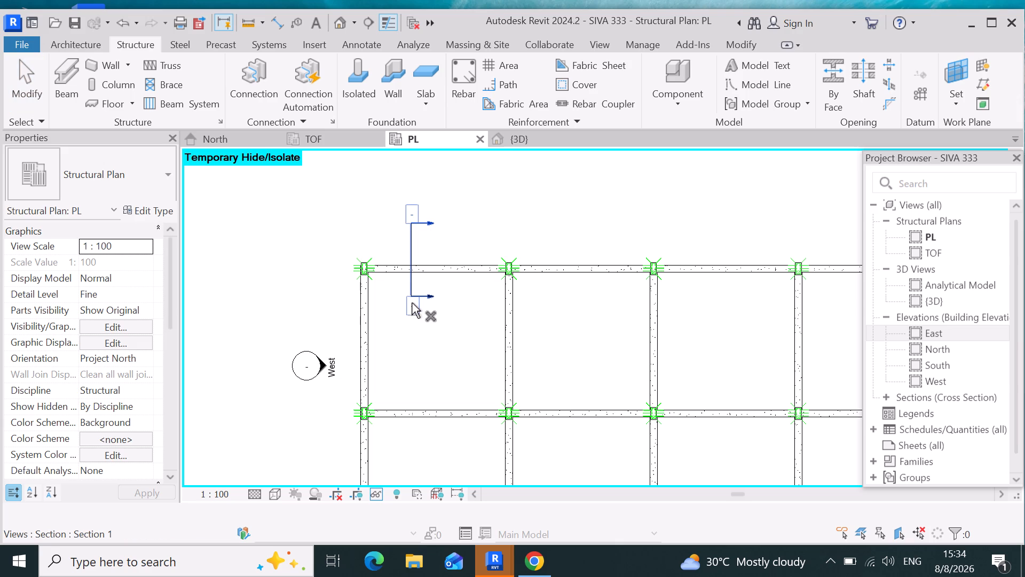
pyautogui.click(412, 301)
pyautogui.doubleClick(427, 222)
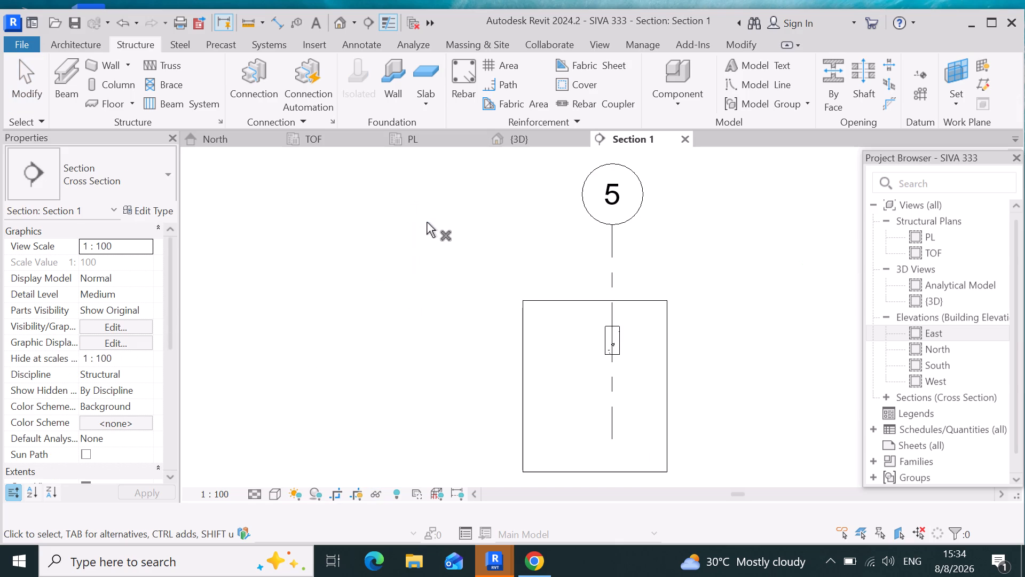
pyautogui.scroll(-2, 486, 261)
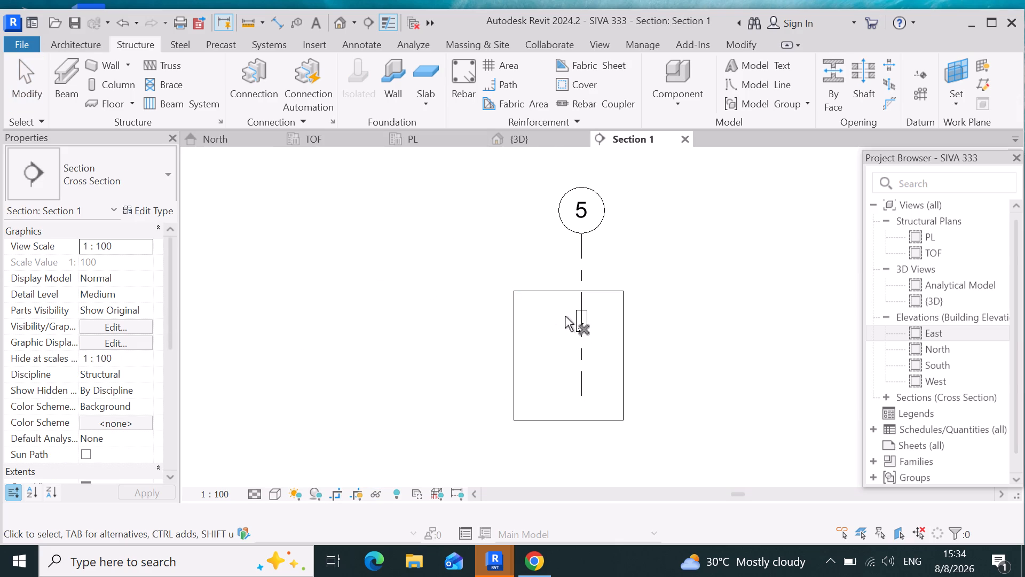
pyautogui.scroll(4, 565, 314)
pyautogui.scroll(4, 617, 365)
pyautogui.scroll(-11, 554, 331)
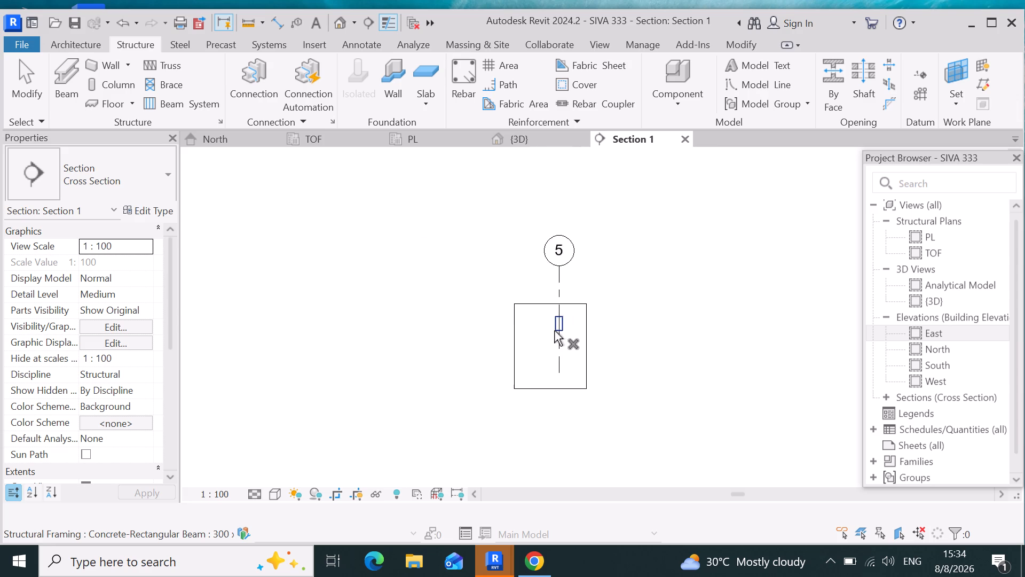
pyautogui.scroll(-5, 554, 331)
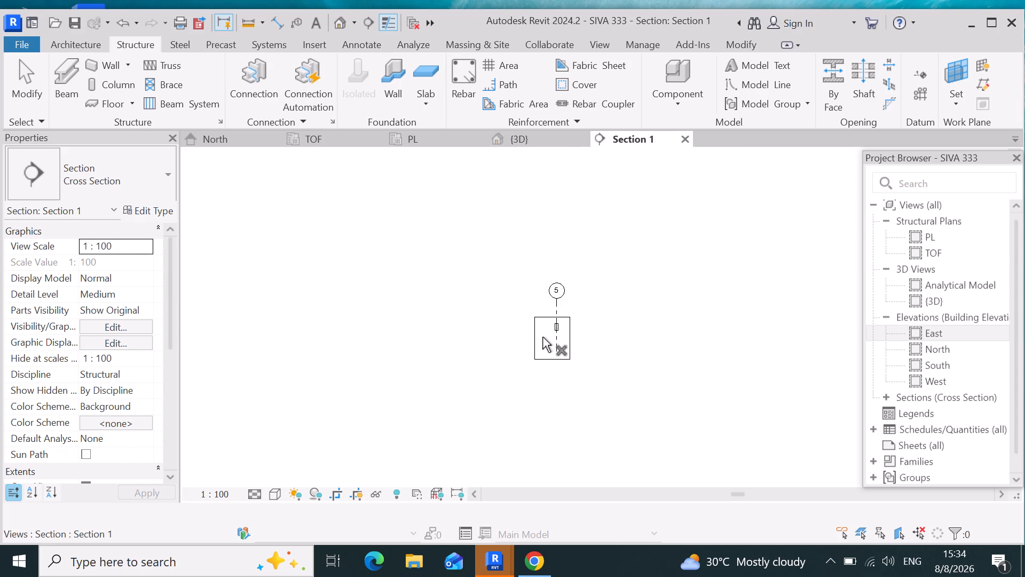
# Examine the outline of the cut 300 x 600mm beam at grid 5 in the section view.
pyautogui.scroll(9, 542, 336)
pyautogui.scroll(8, 600, 310)
pyautogui.scroll(4, 545, 327)
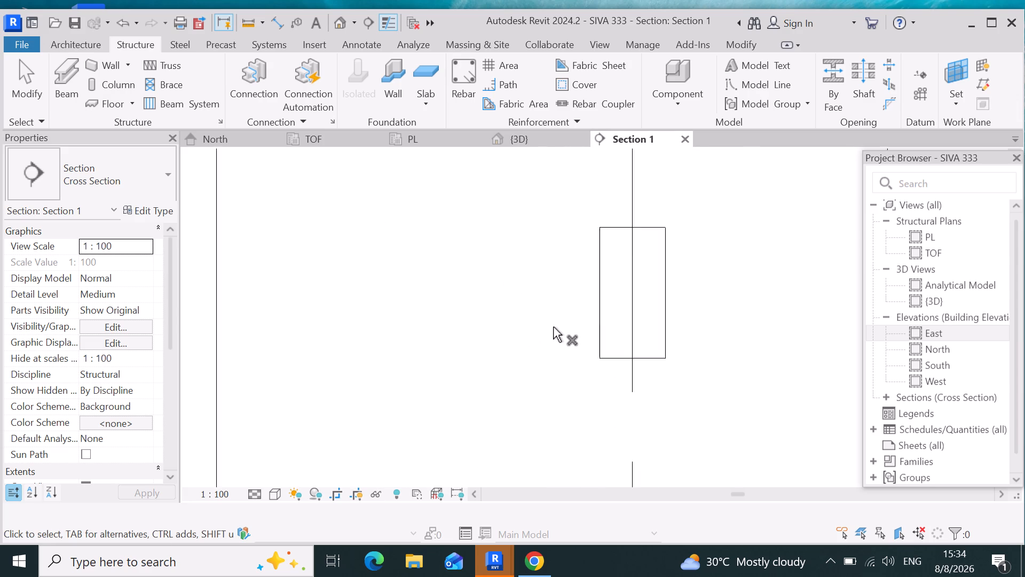
pyautogui.scroll(1, 553, 327)
pyautogui.scroll(4, 687, 335)
pyautogui.scroll(-4, 684, 354)
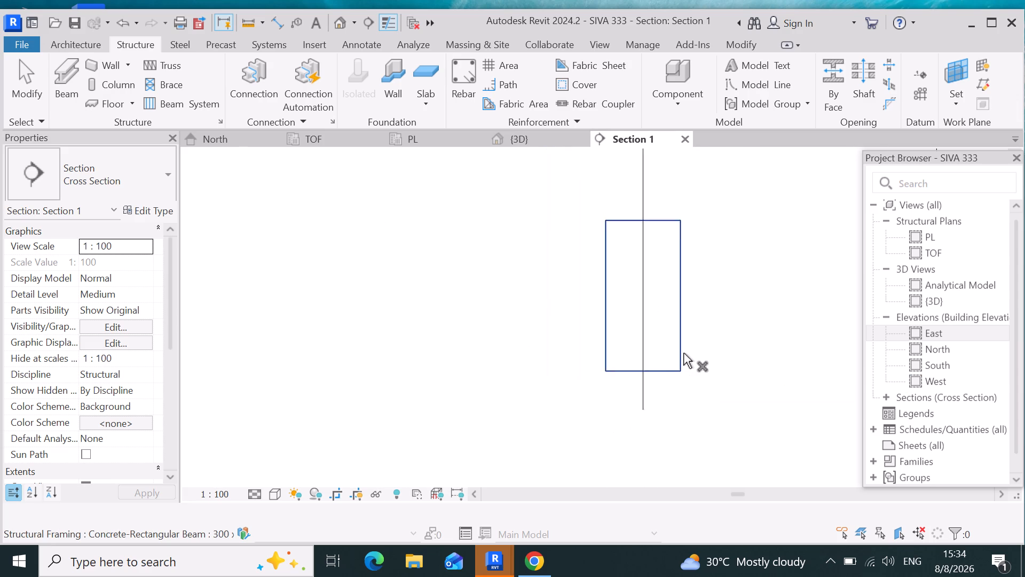
pyautogui.scroll(-3, 683, 353)
# Undo the deletion of the long outer 300 x 600mm beam and the section cut across it.
pyautogui.hotkey('ctrl', 'z')
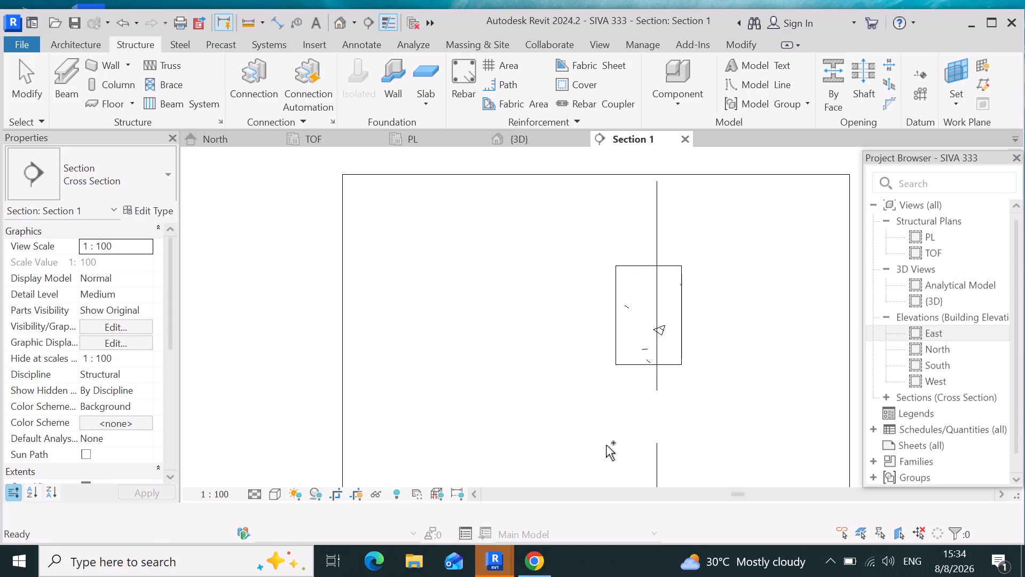
pyautogui.hotkey('ctrl', 'z')
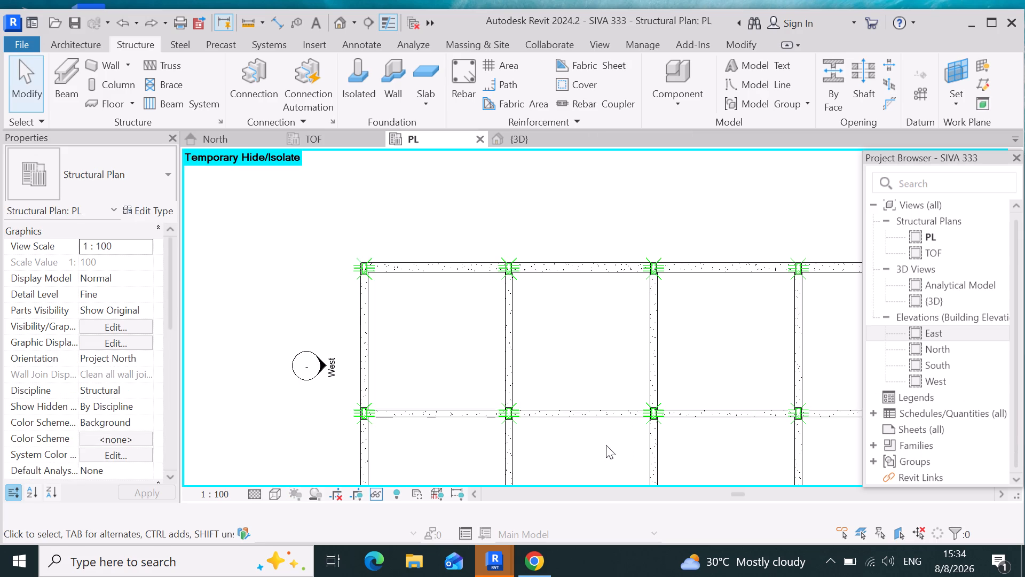
pyautogui.scroll(-4, 675, 269)
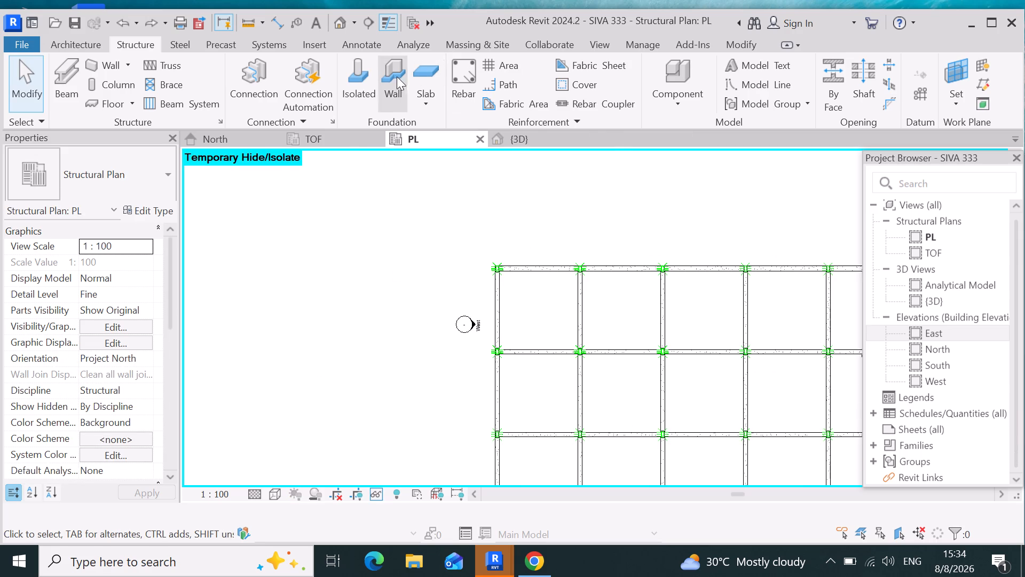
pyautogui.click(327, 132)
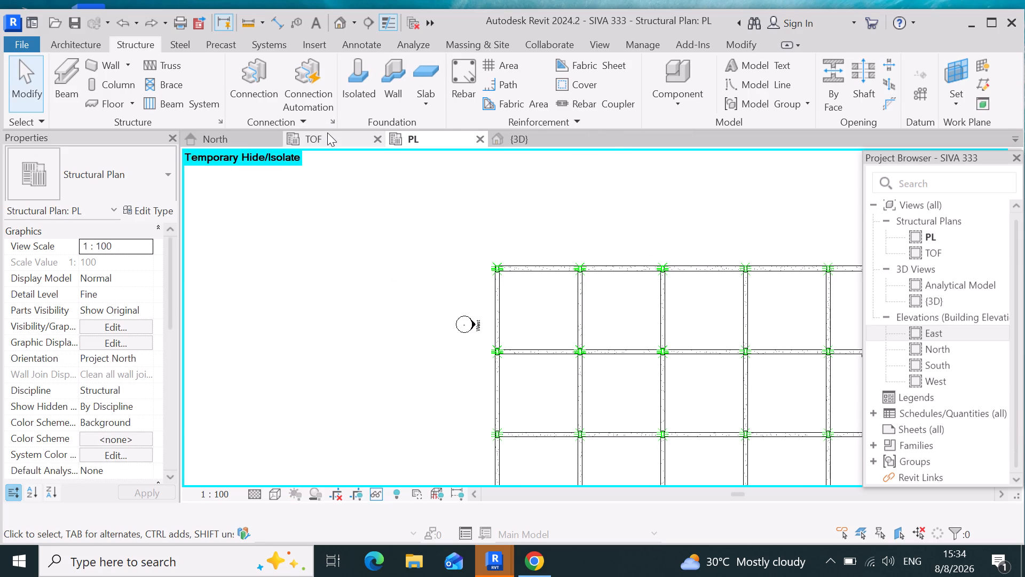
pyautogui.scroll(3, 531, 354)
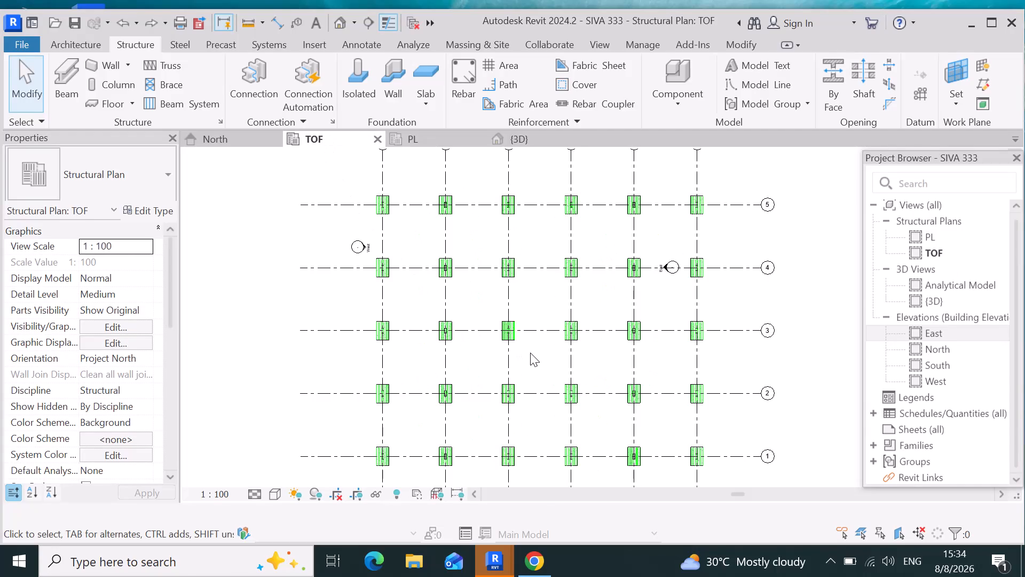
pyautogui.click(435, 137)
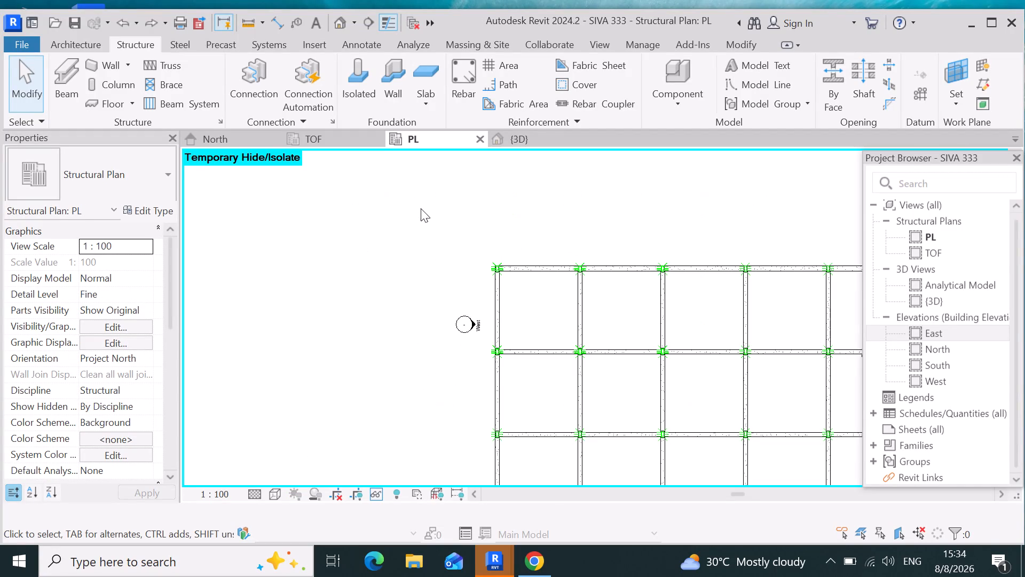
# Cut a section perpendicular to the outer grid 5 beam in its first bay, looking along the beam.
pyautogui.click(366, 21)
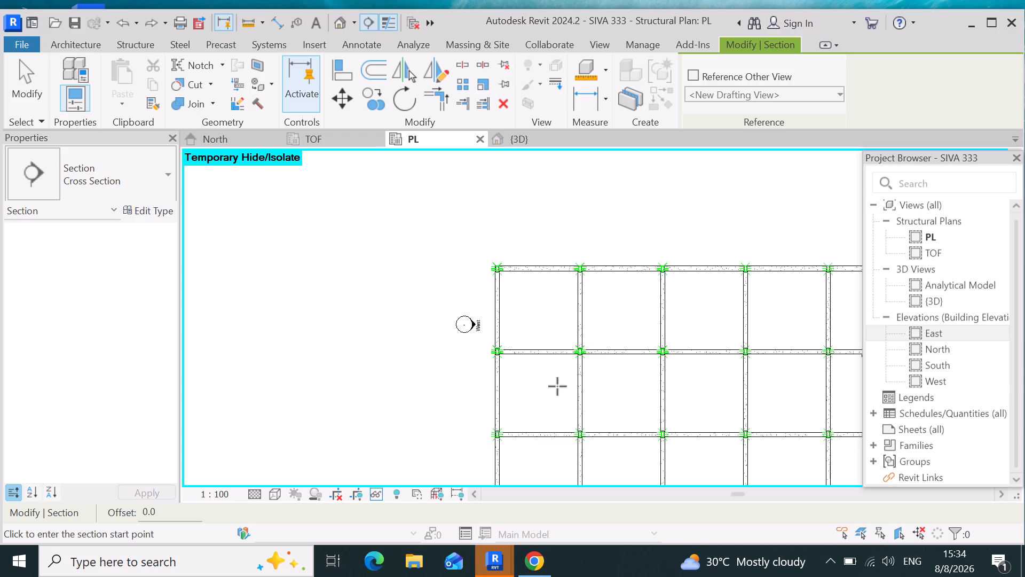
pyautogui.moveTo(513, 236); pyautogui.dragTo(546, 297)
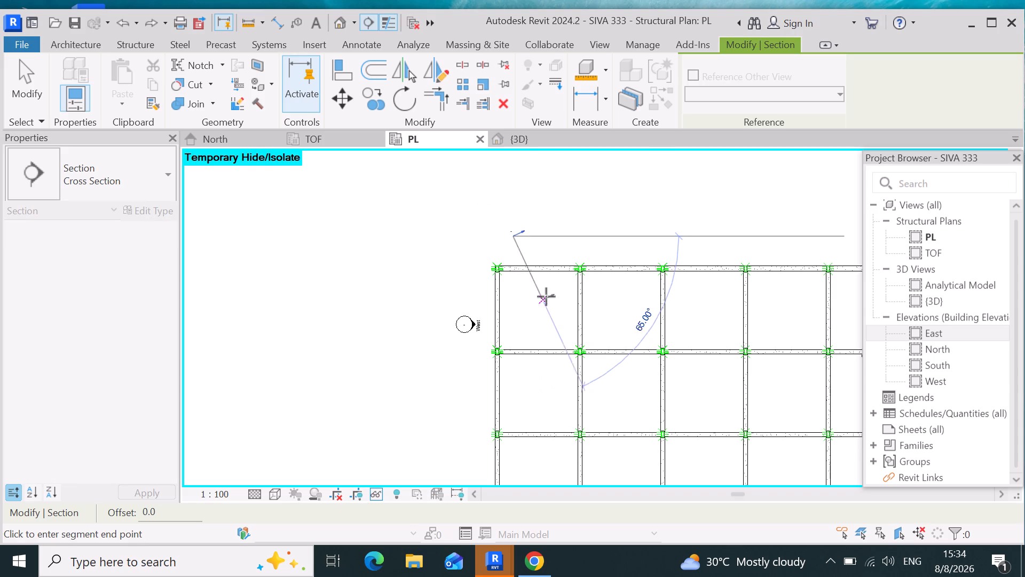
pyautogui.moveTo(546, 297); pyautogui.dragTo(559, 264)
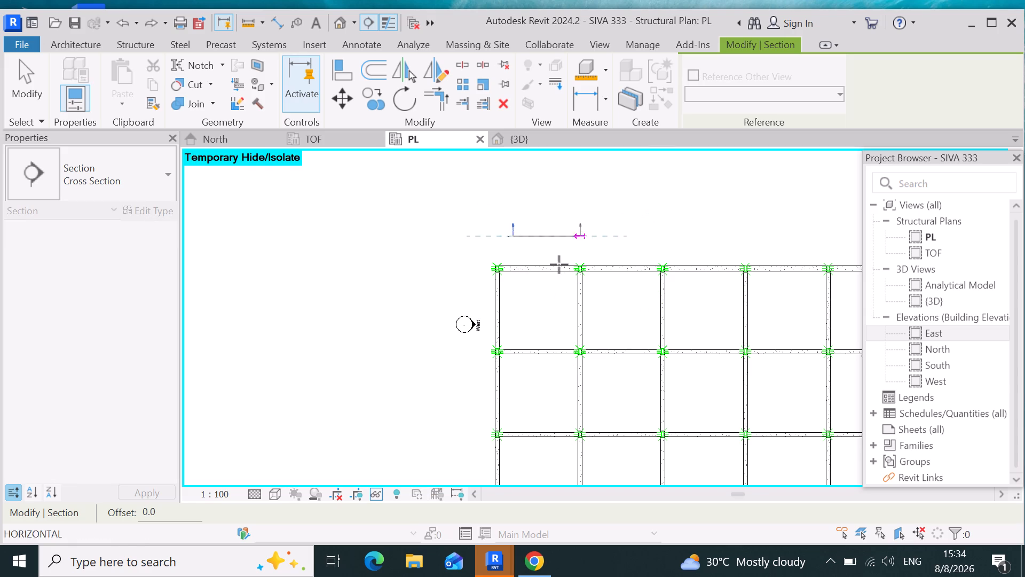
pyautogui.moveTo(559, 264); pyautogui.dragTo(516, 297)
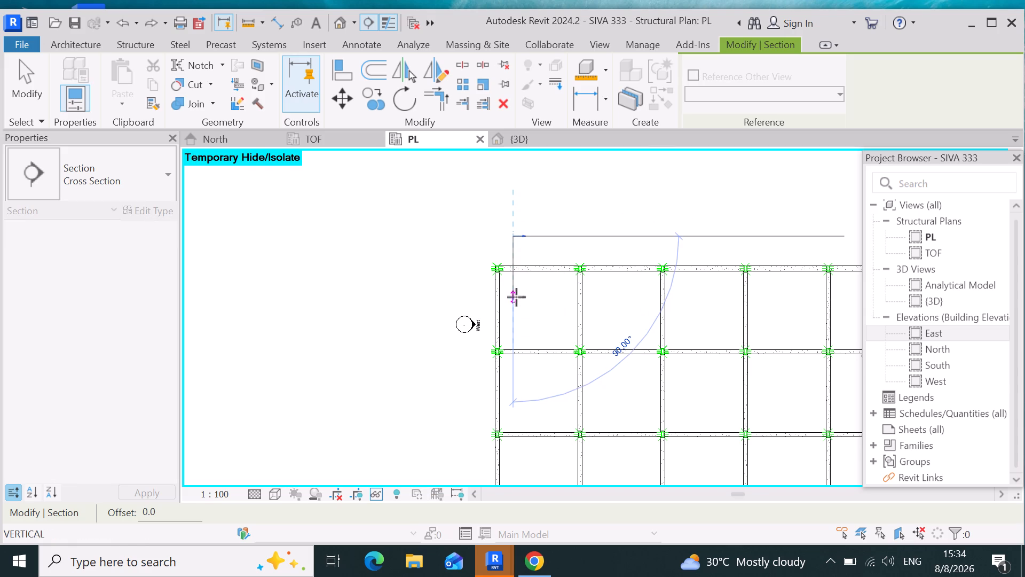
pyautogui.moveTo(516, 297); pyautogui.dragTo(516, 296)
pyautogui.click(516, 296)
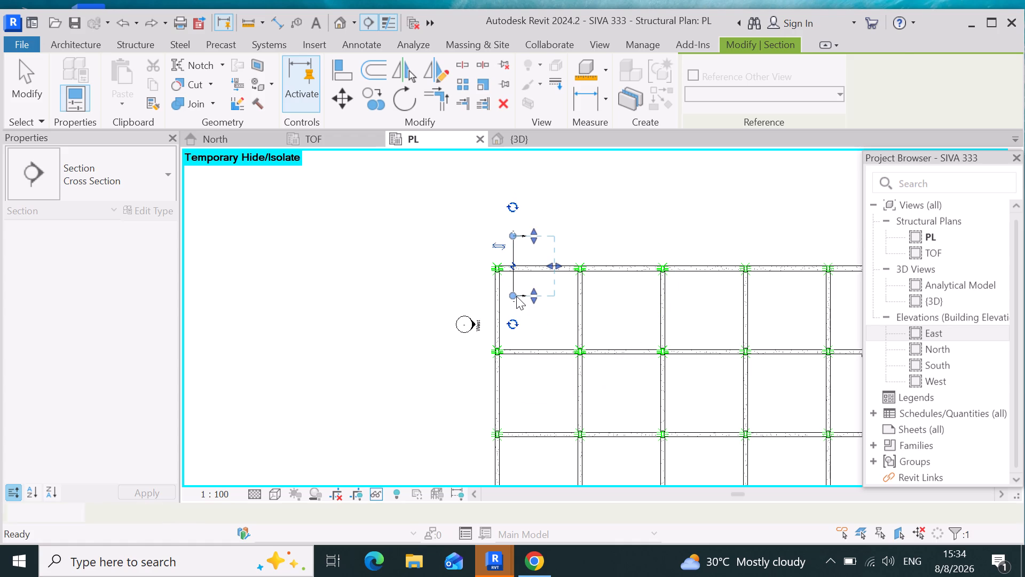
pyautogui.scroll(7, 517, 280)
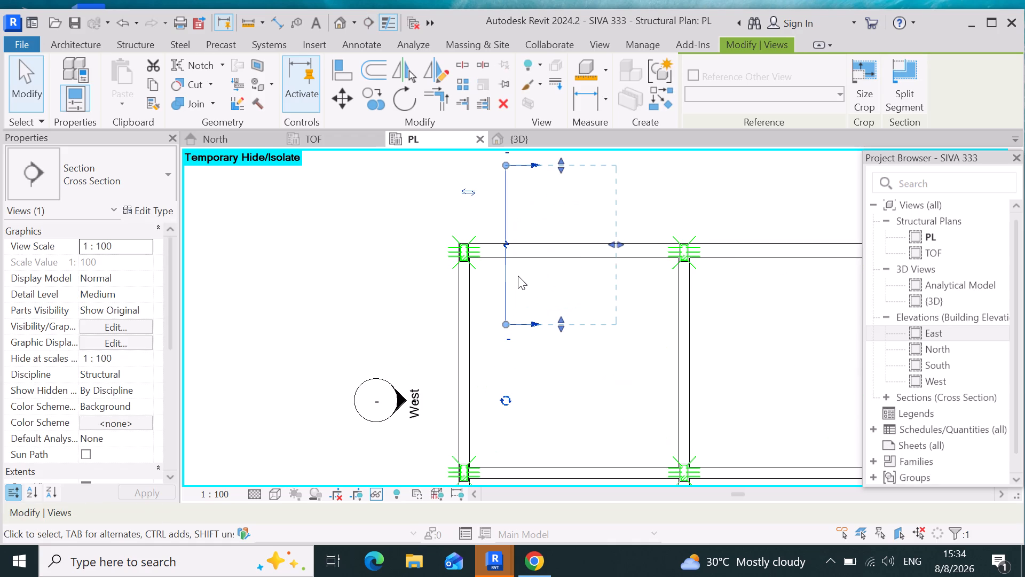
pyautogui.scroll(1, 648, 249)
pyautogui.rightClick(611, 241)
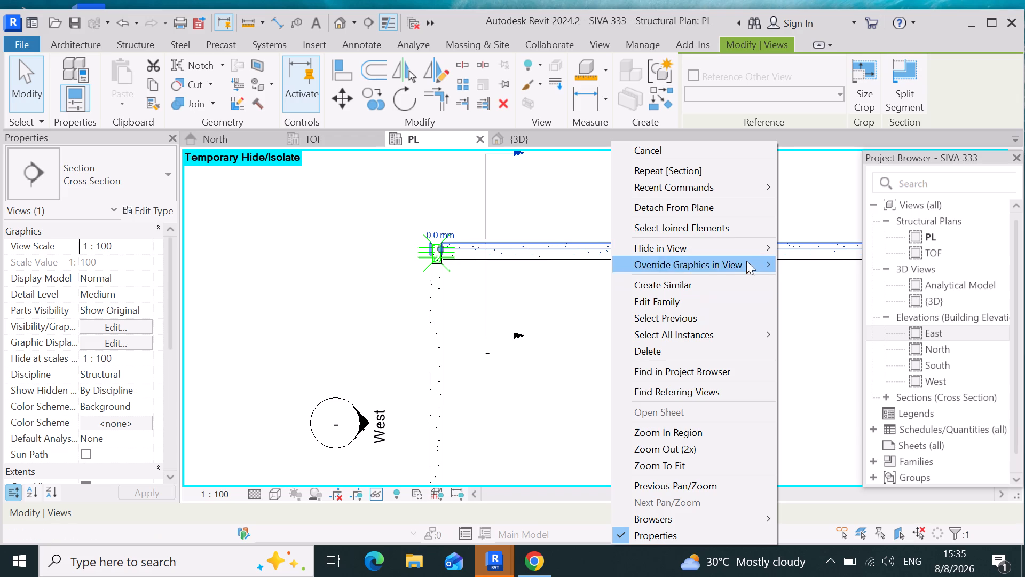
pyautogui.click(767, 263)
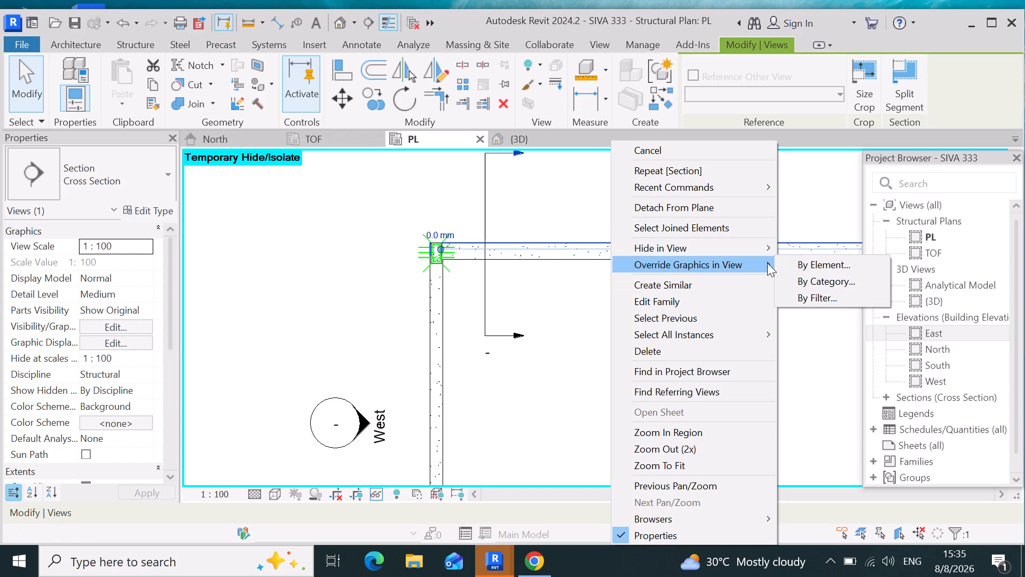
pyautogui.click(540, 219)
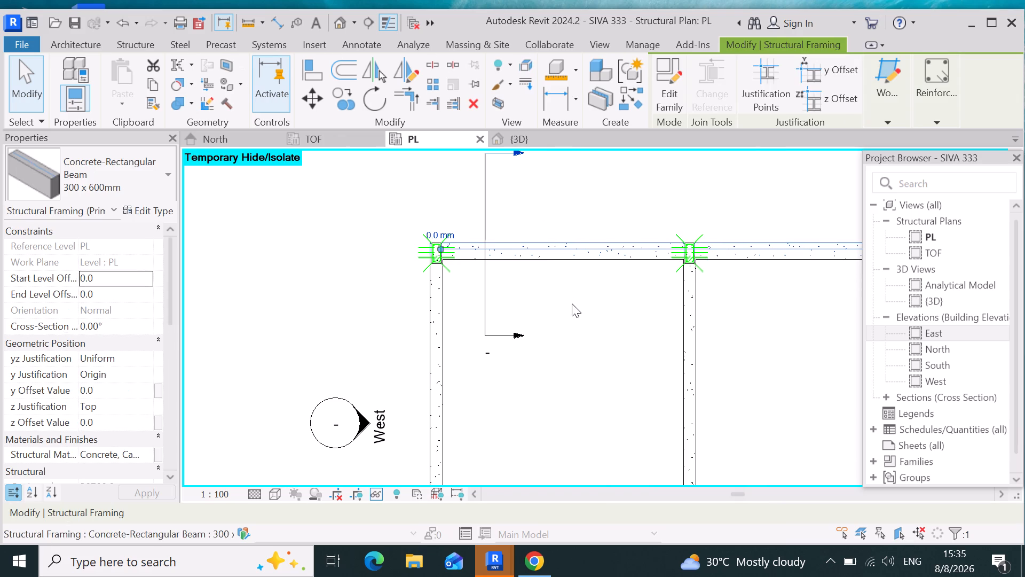
# Open the new section's view and examine how the 300 x 600mm beams overlap at grid 5, selecting the bay beam.
pyautogui.scroll(-3, 573, 299)
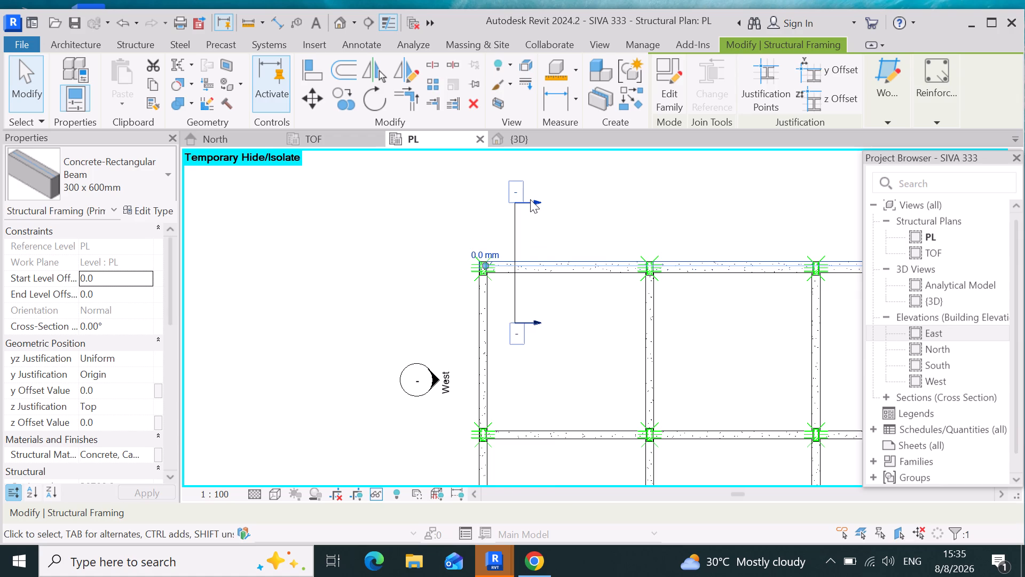
pyautogui.rightClick(530, 199)
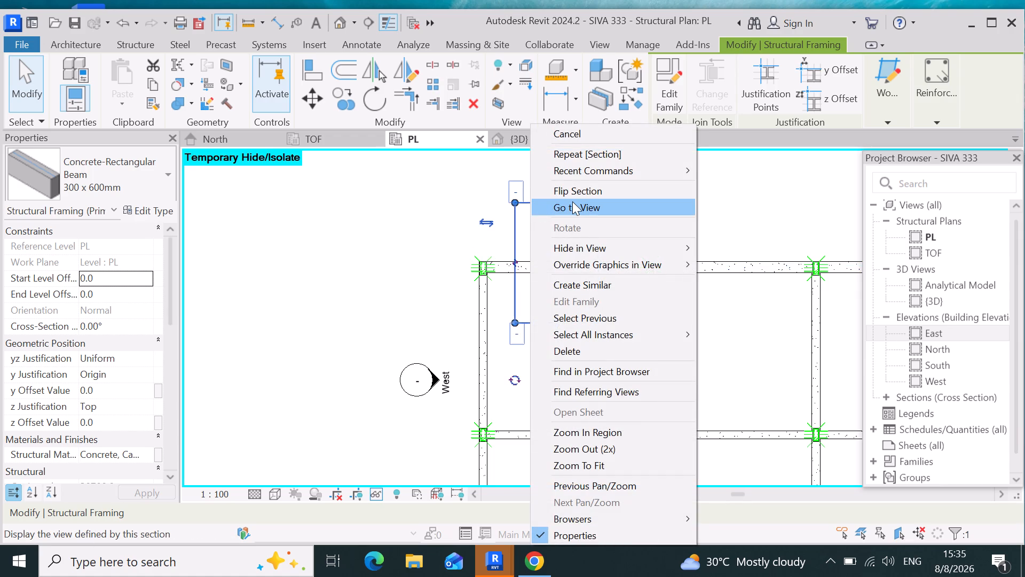
pyautogui.click(572, 201)
pyautogui.scroll(3, 609, 370)
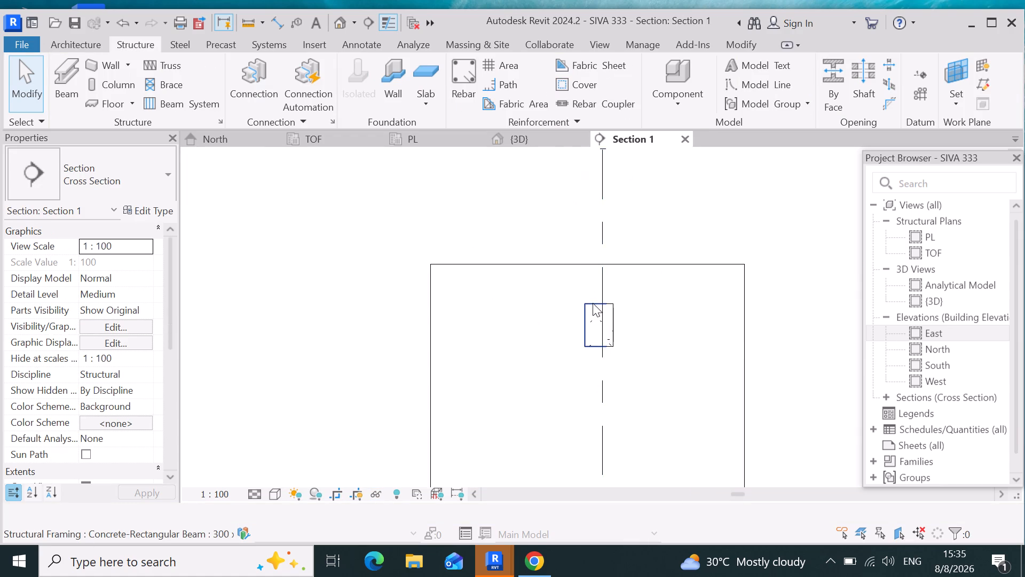
pyautogui.scroll(12, 593, 303)
pyautogui.scroll(-3, 575, 239)
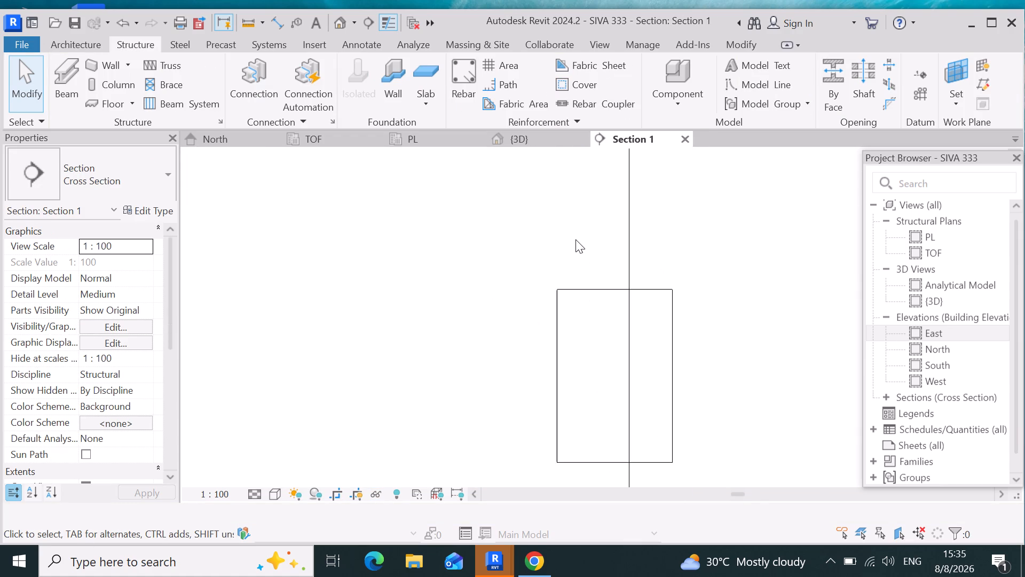
pyautogui.scroll(-4, 654, 287)
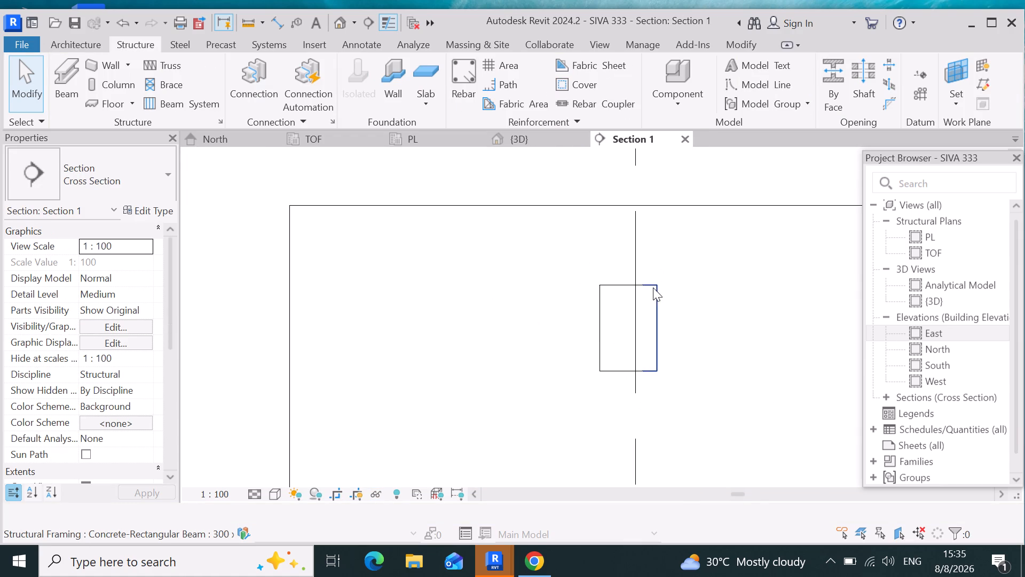
pyautogui.scroll(4, 651, 403)
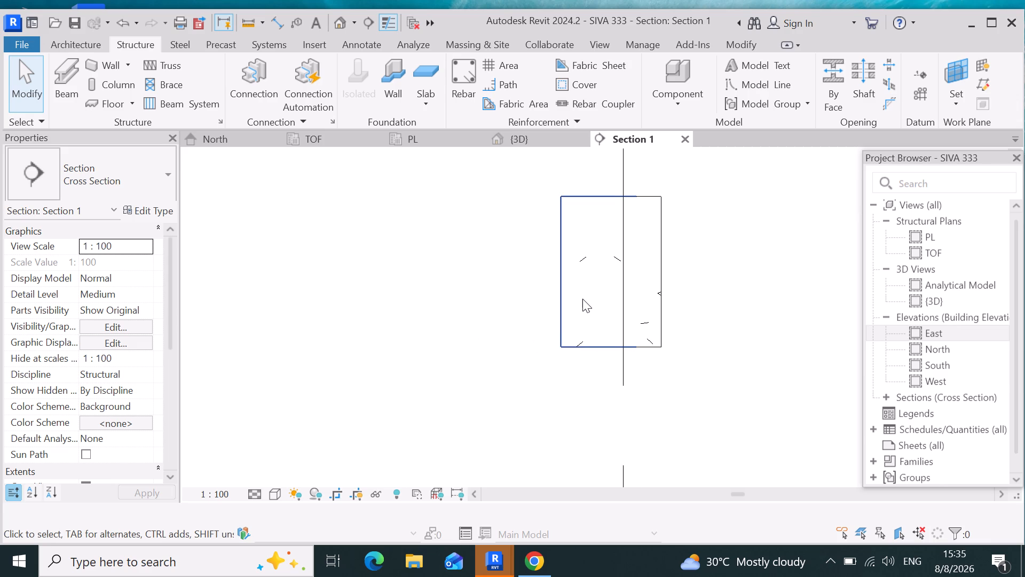
pyautogui.click(636, 277)
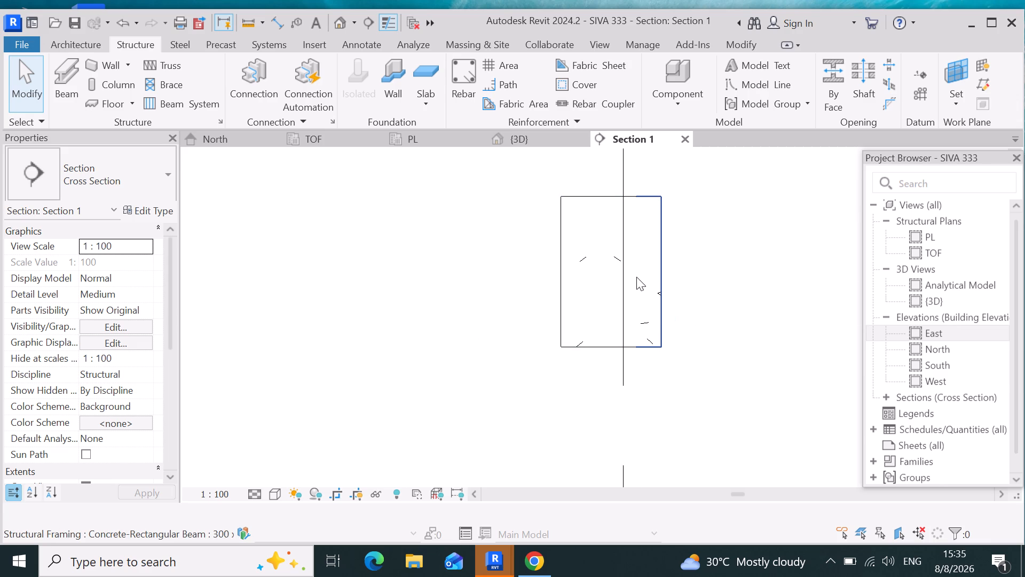
pyautogui.scroll(-3, 610, 352)
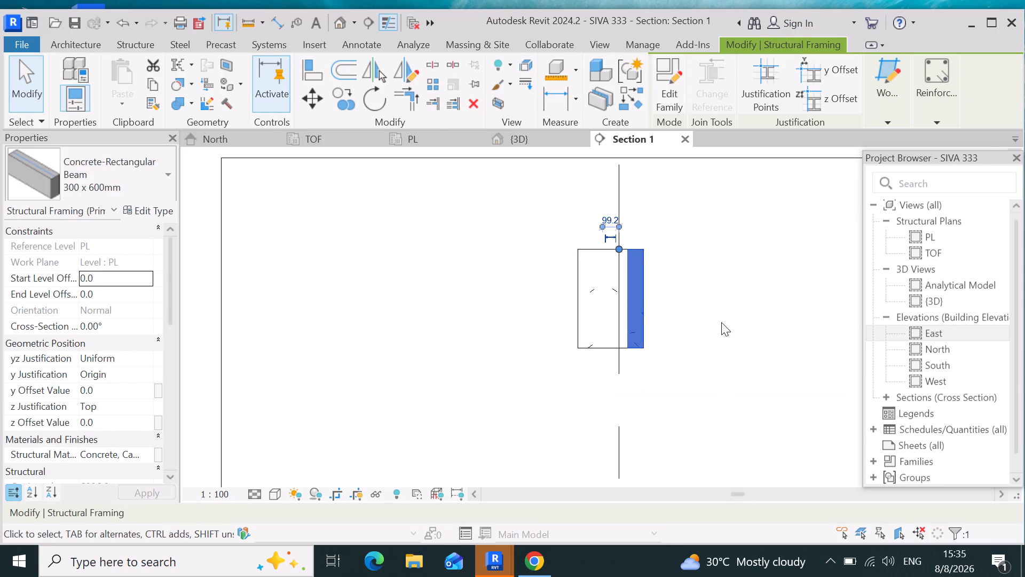
pyautogui.scroll(-3, 720, 324)
pyautogui.click(571, 440)
pyautogui.scroll(3, 657, 313)
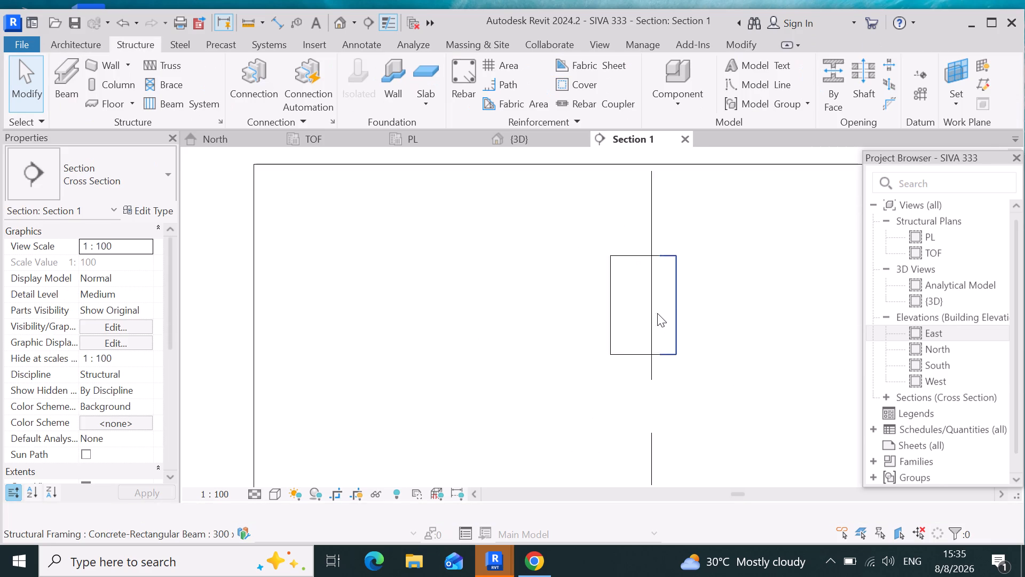
pyautogui.scroll(4, 649, 315)
pyautogui.click(653, 307)
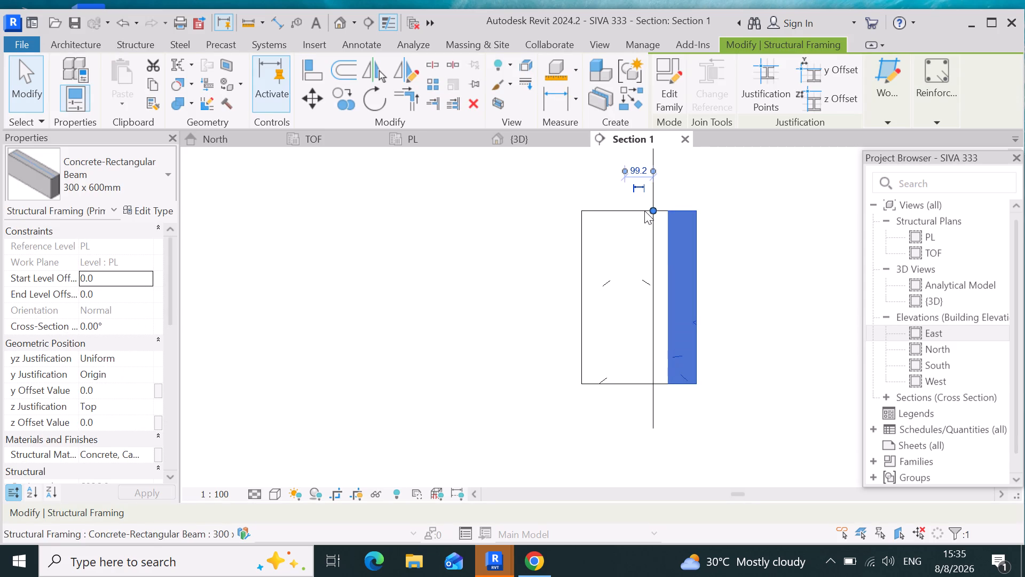
pyautogui.scroll(-4, 585, 364)
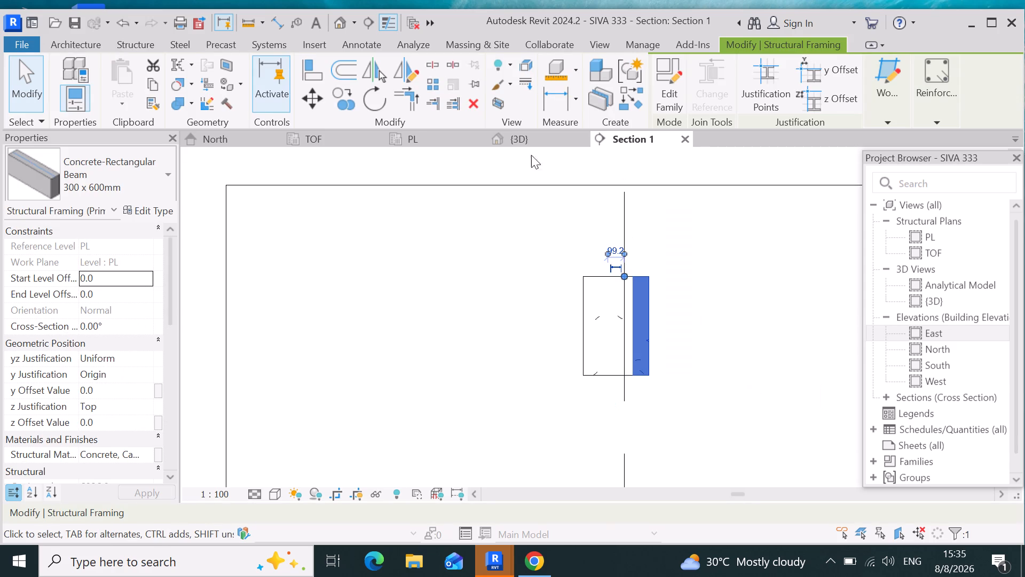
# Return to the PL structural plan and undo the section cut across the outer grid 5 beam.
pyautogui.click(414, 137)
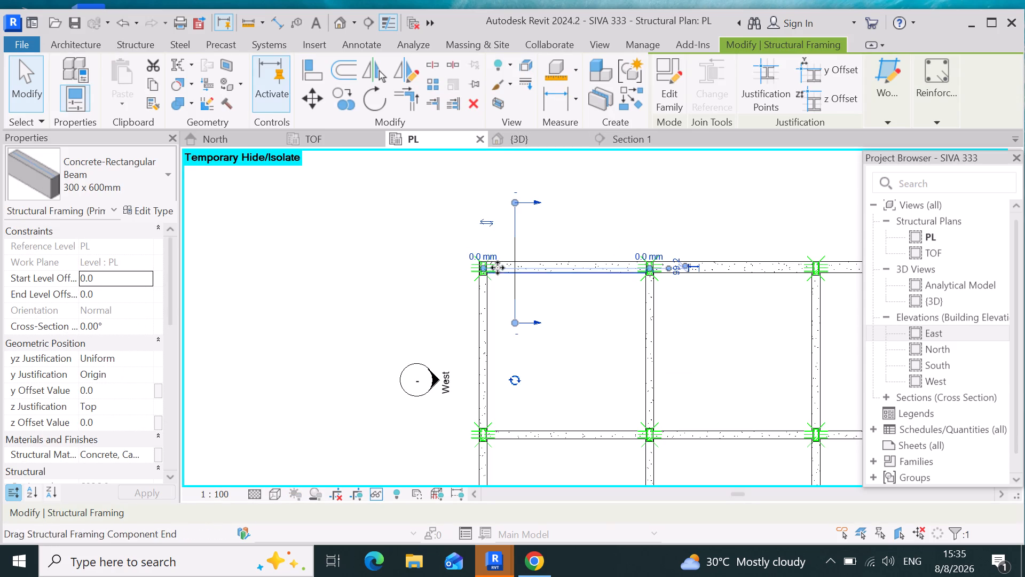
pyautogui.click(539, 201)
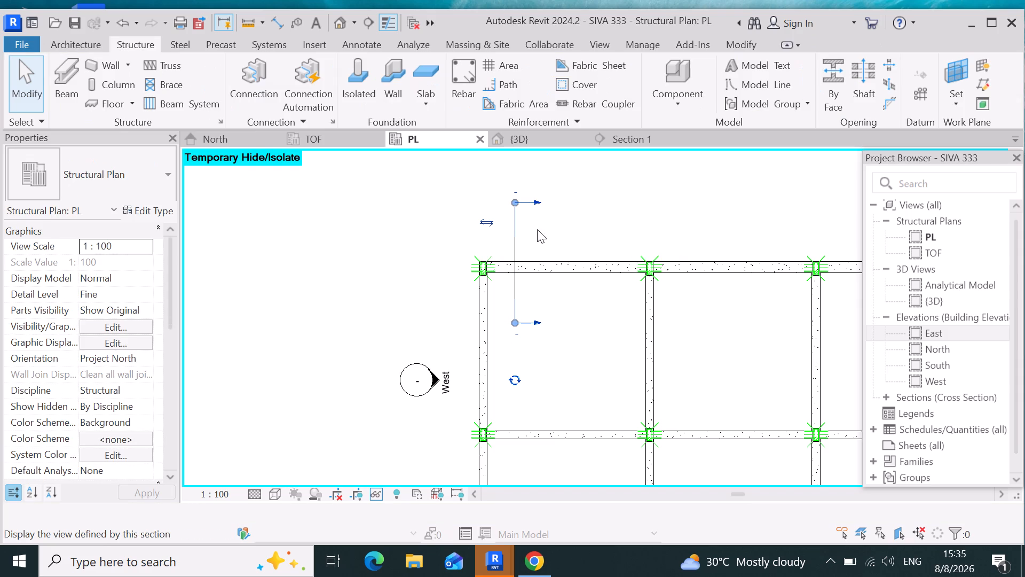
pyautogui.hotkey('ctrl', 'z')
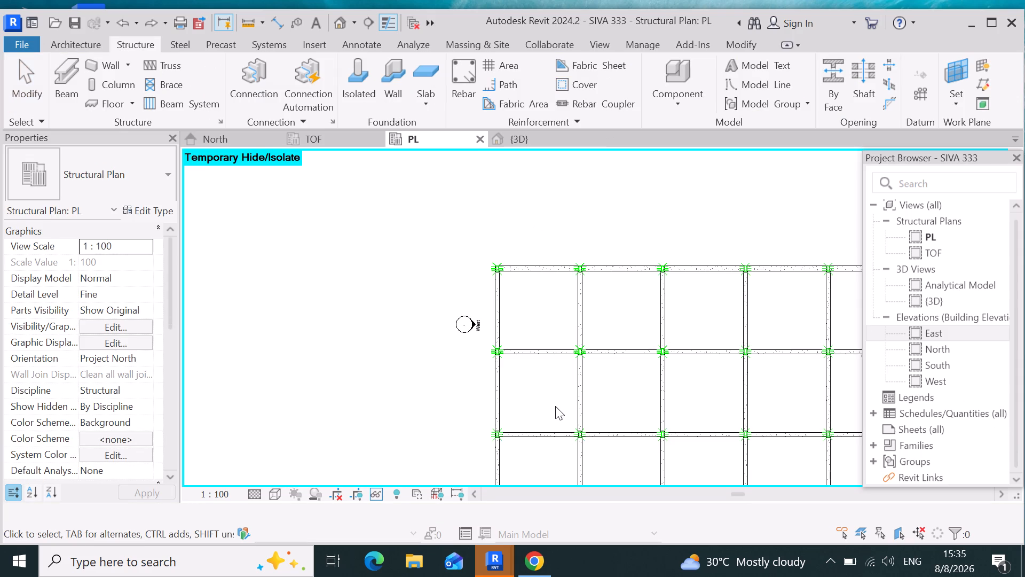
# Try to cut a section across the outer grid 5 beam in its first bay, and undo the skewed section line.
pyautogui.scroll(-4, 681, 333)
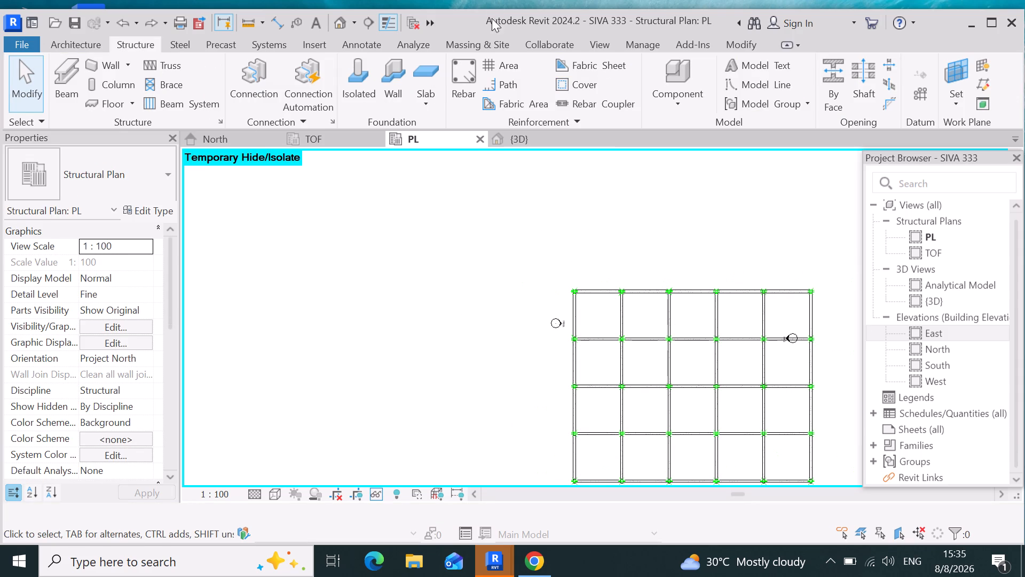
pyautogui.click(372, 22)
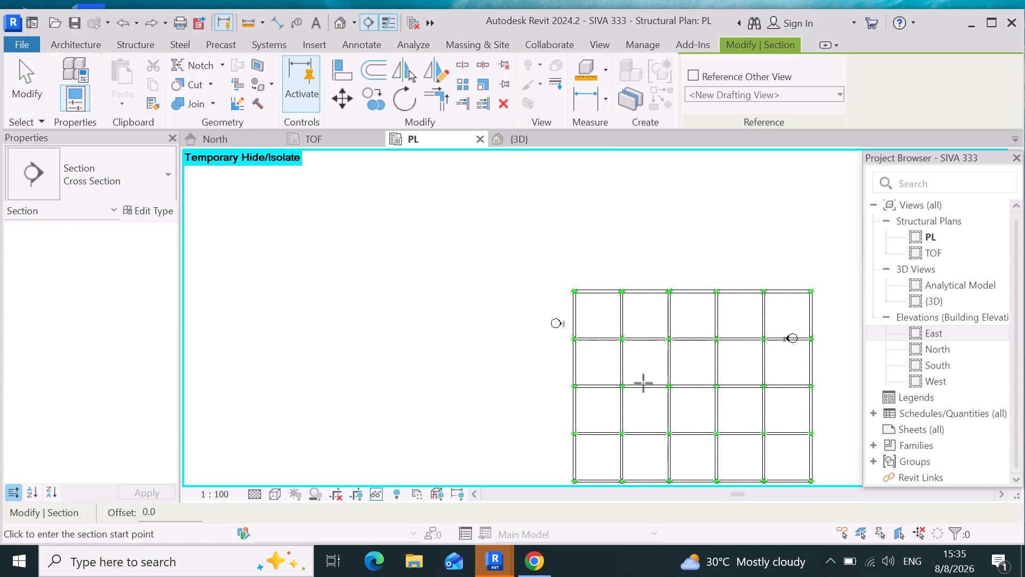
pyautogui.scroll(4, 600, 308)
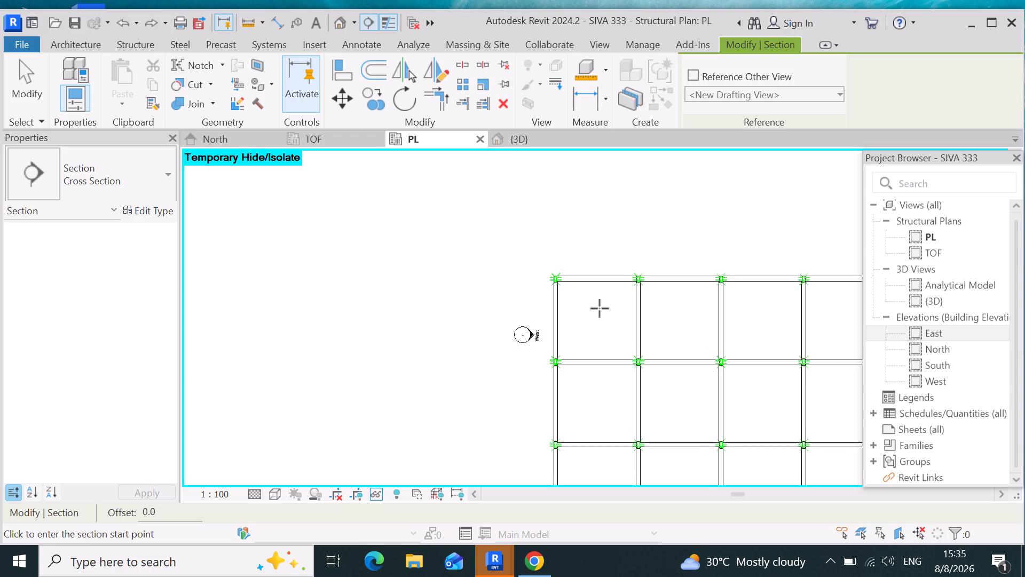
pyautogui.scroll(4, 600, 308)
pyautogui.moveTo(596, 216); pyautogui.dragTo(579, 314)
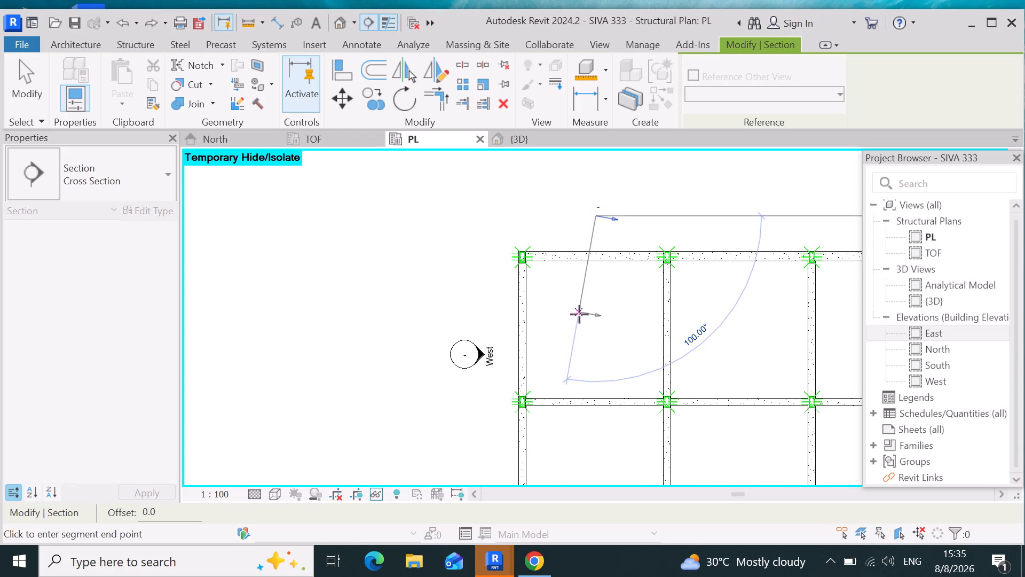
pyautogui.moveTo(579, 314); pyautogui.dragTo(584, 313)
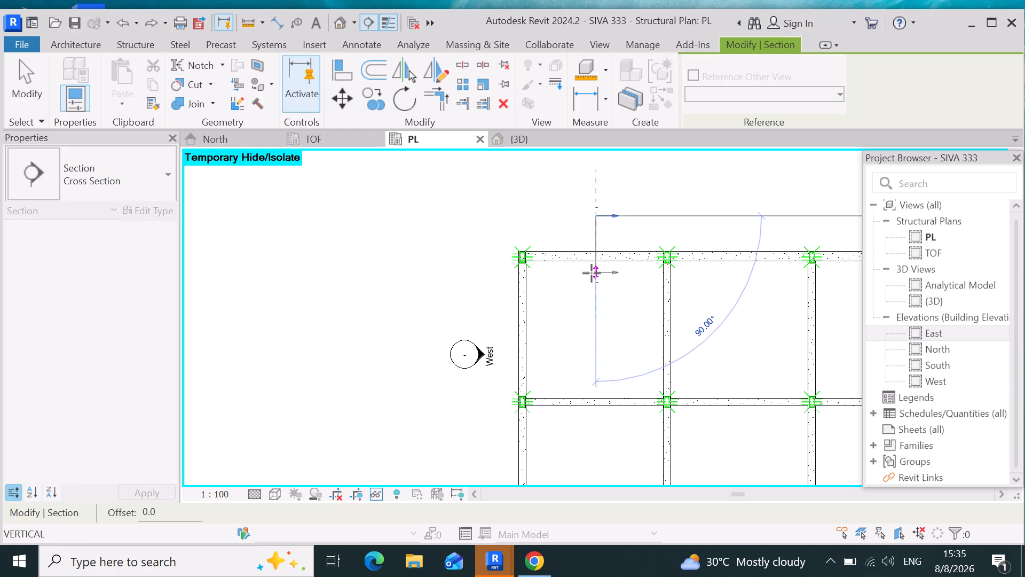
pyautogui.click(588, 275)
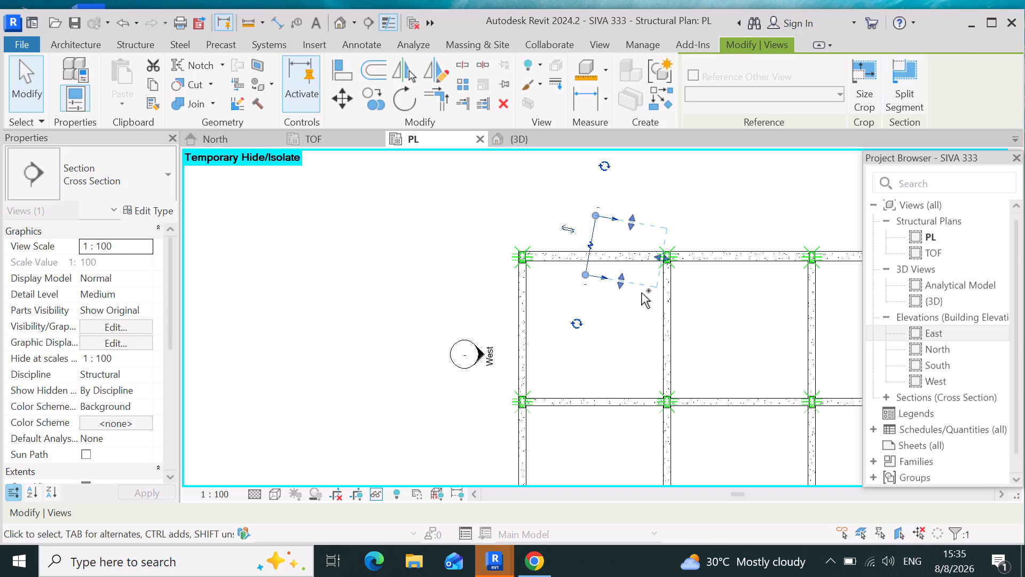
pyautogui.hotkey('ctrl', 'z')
# Cut a section perpendicular to the outer grid 5 beam in its first bay, looking along the beam.
pyautogui.click(365, 17)
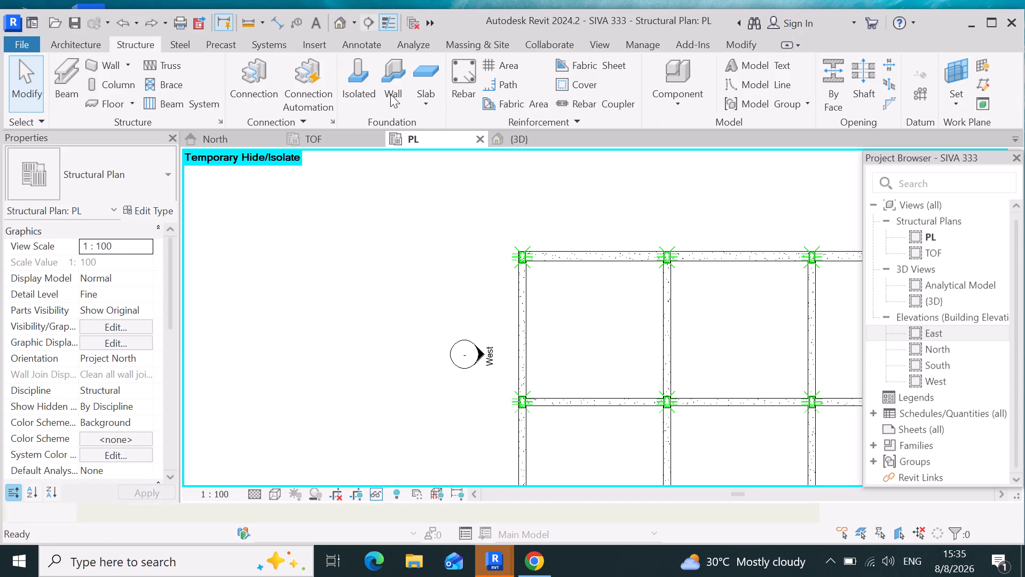
pyautogui.moveTo(569, 231); pyautogui.dragTo(567, 283)
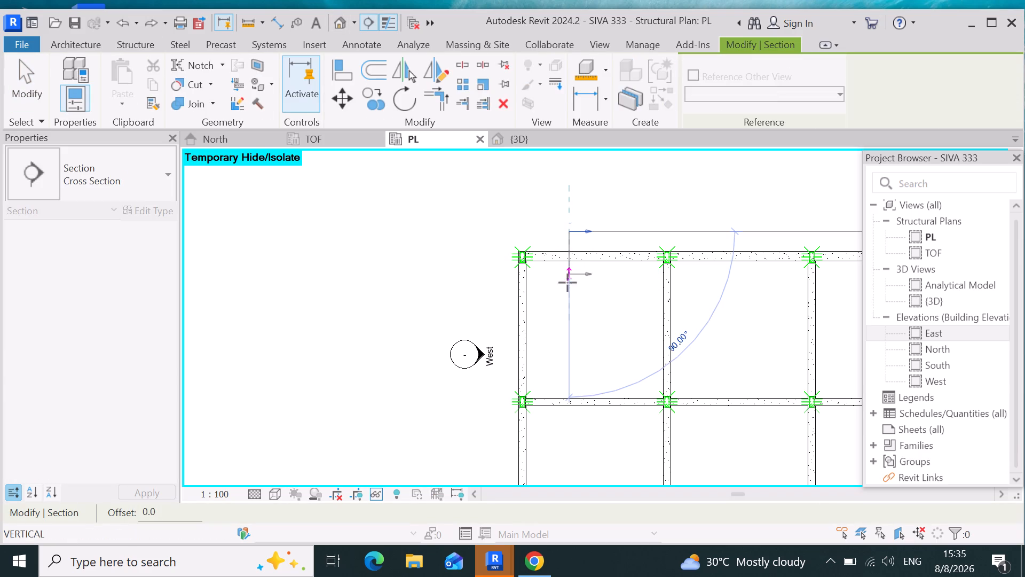
pyautogui.moveTo(567, 283); pyautogui.dragTo(566, 303)
pyautogui.click(566, 303)
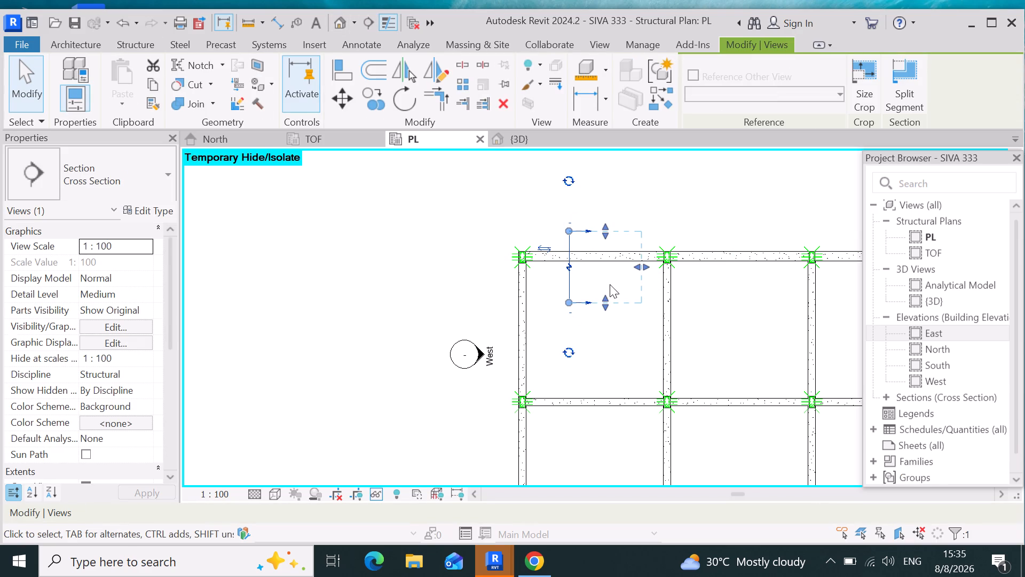
# Shorten the new section's view depth so its far limit lies within the first bay, before the next column.
pyautogui.moveTo(638, 269); pyautogui.dragTo(609, 276)
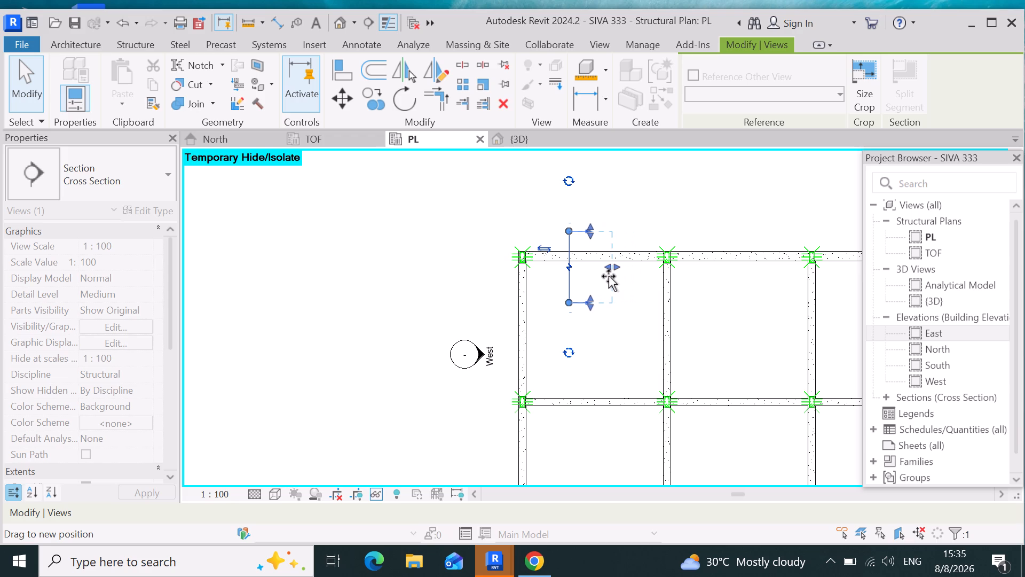
pyautogui.moveTo(609, 276); pyautogui.dragTo(604, 268)
pyautogui.rightClick(602, 276)
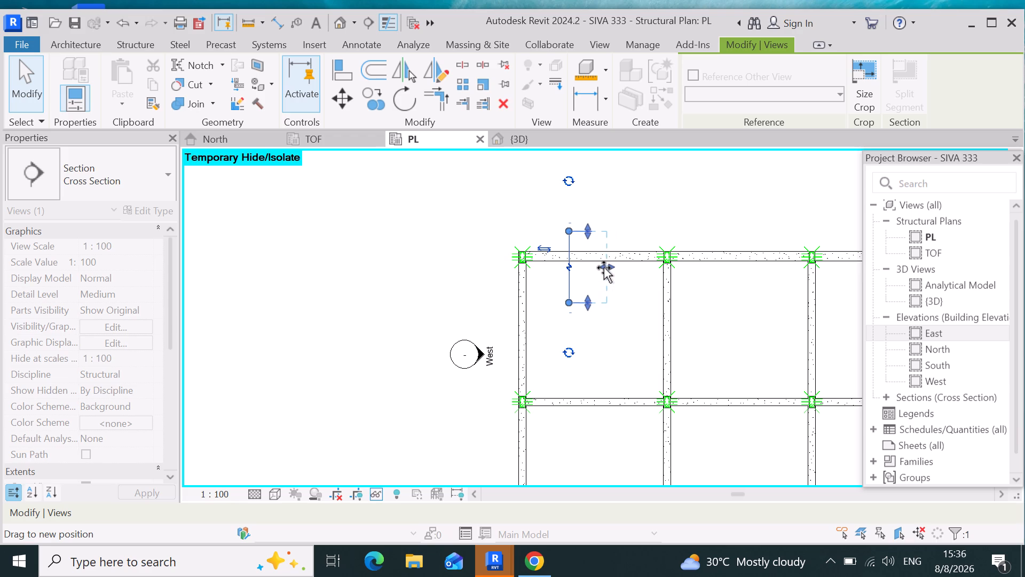
pyautogui.moveTo(604, 268); pyautogui.dragTo(614, 266)
pyautogui.rightClick(604, 268)
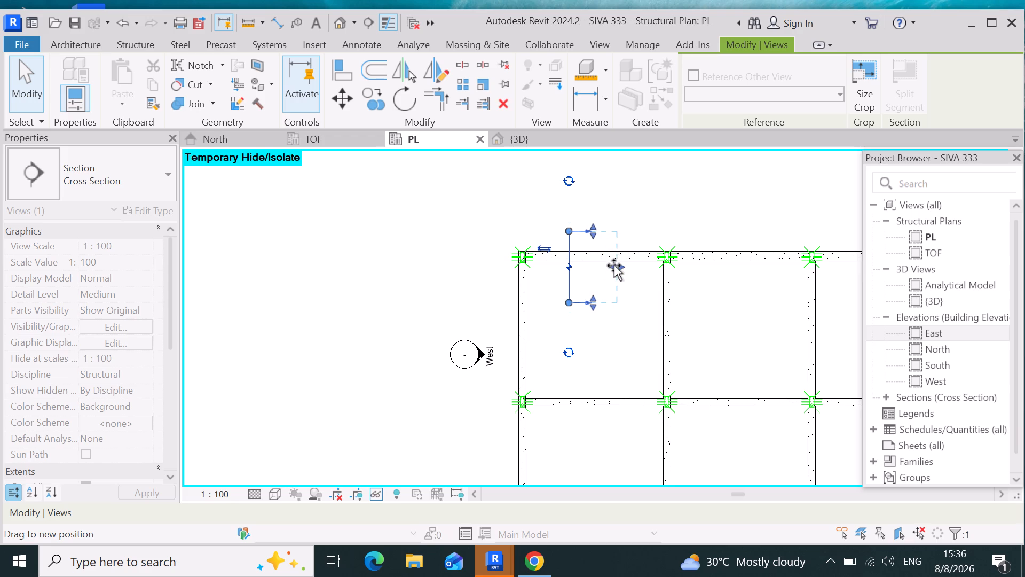
pyautogui.moveTo(614, 266); pyautogui.dragTo(613, 266)
pyautogui.rightClick(614, 266)
pyautogui.rightClick(613, 266)
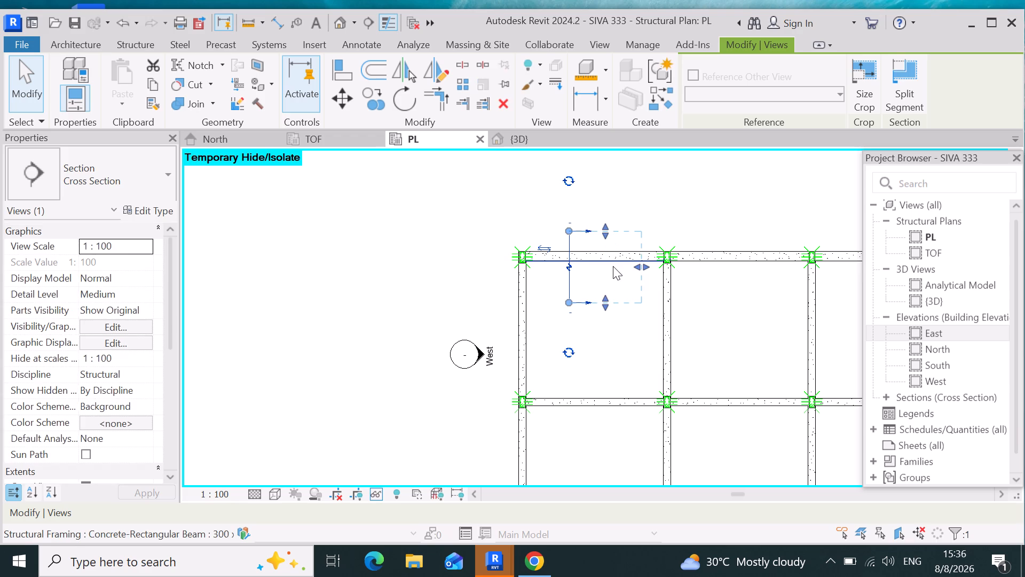
pyautogui.moveTo(634, 266); pyautogui.dragTo(603, 287)
pyautogui.click(602, 287)
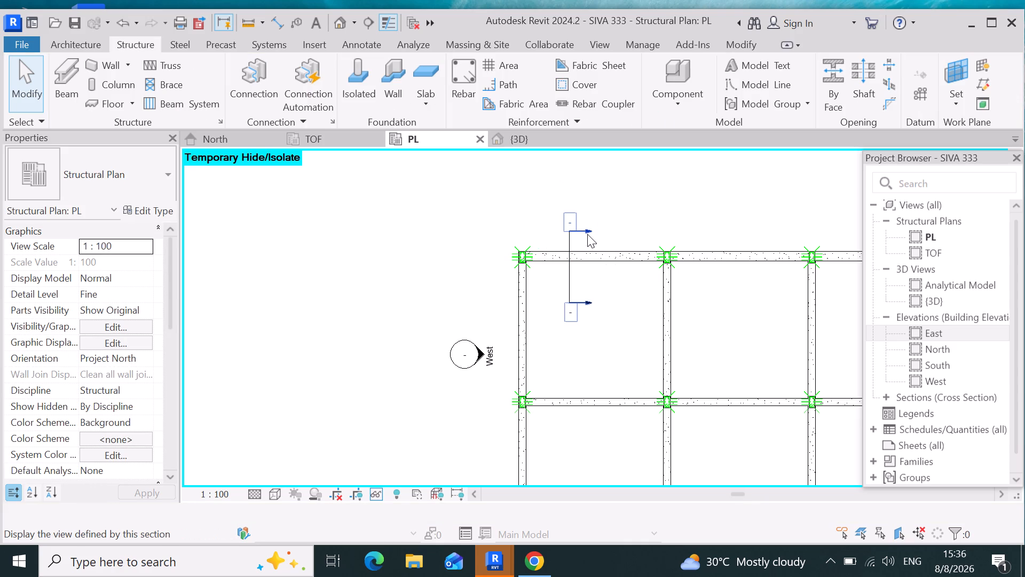
# Open the new section's view and examine the overlapping 300 x 600mm beams at grid 5, selecting each one.
pyautogui.click(587, 234)
pyautogui.doubleClick(589, 299)
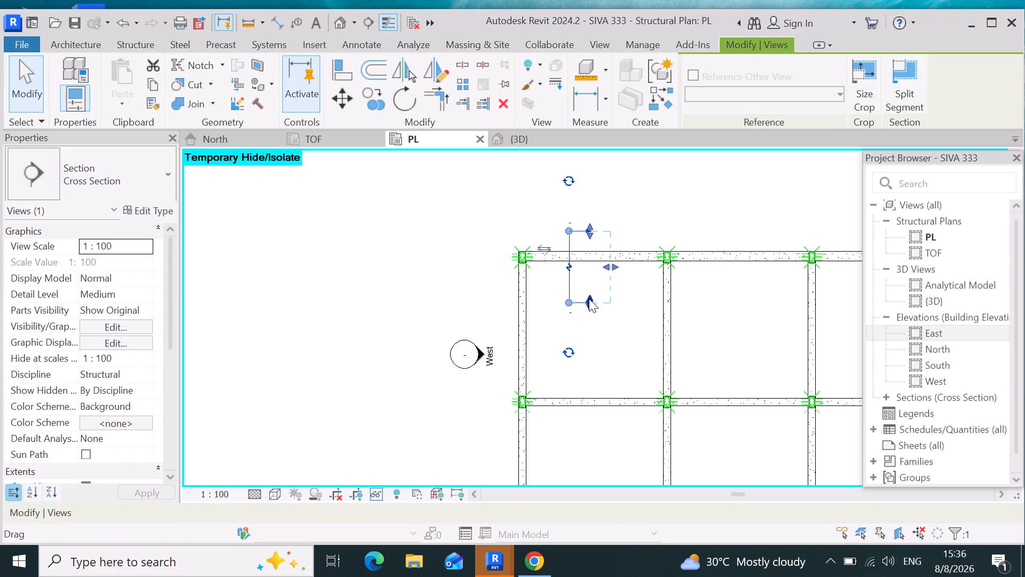
pyautogui.rightClick(592, 292)
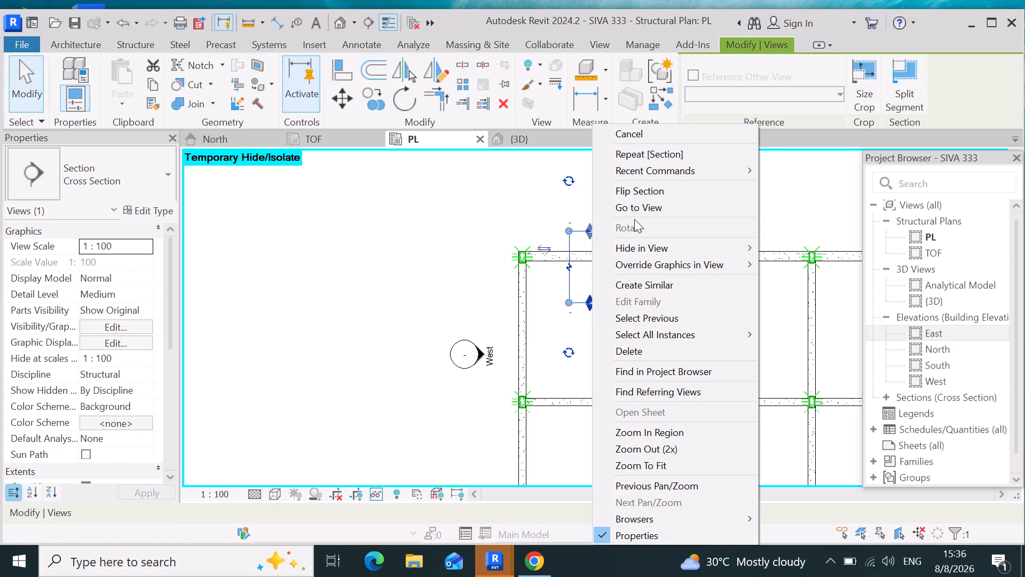
pyautogui.click(633, 212)
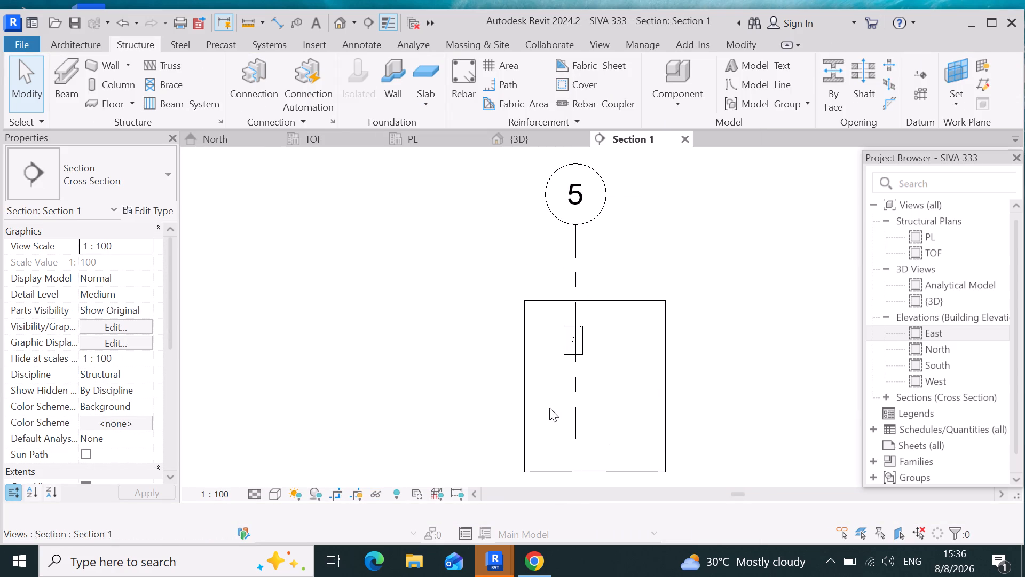
pyautogui.scroll(4, 549, 382)
pyautogui.scroll(7, 619, 255)
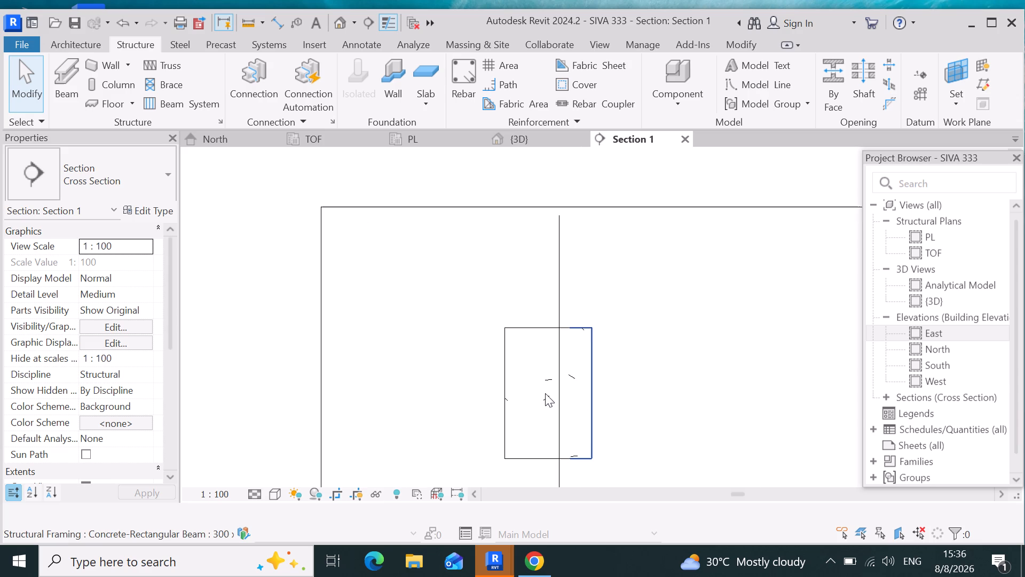
pyautogui.click(574, 395)
pyautogui.click(539, 384)
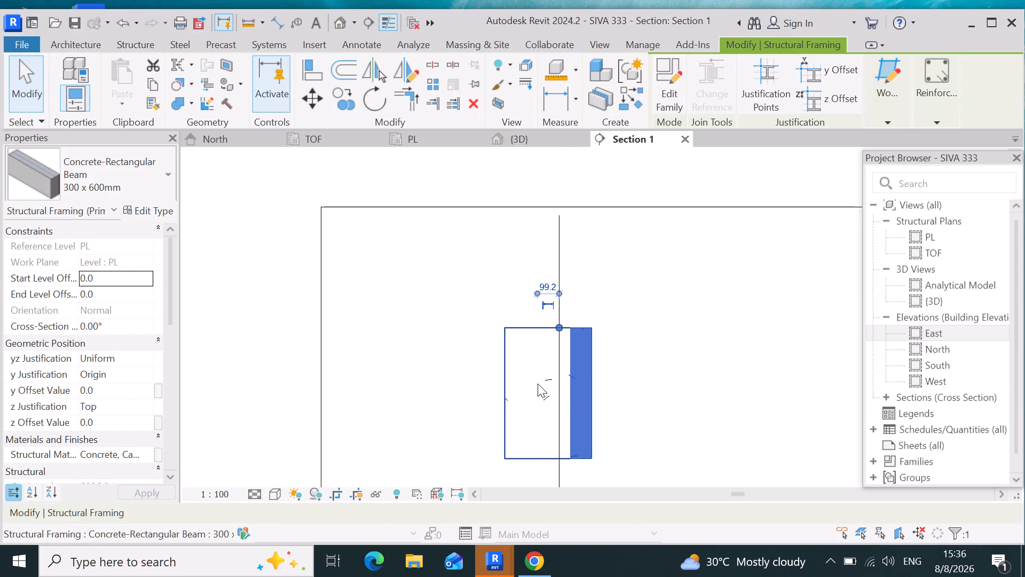
pyautogui.scroll(4, 500, 385)
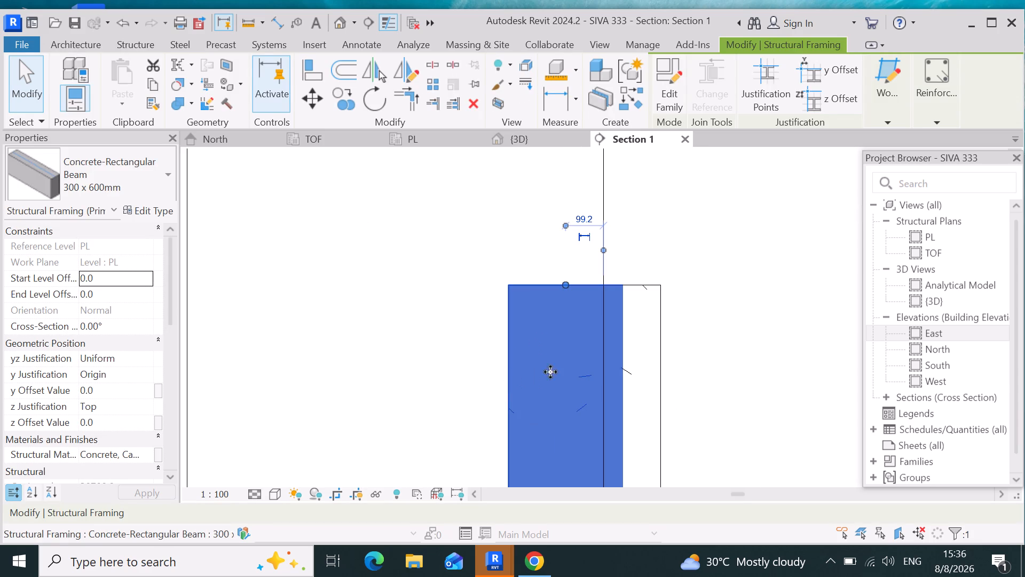
pyautogui.click(798, 327)
pyautogui.scroll(-7, 460, 387)
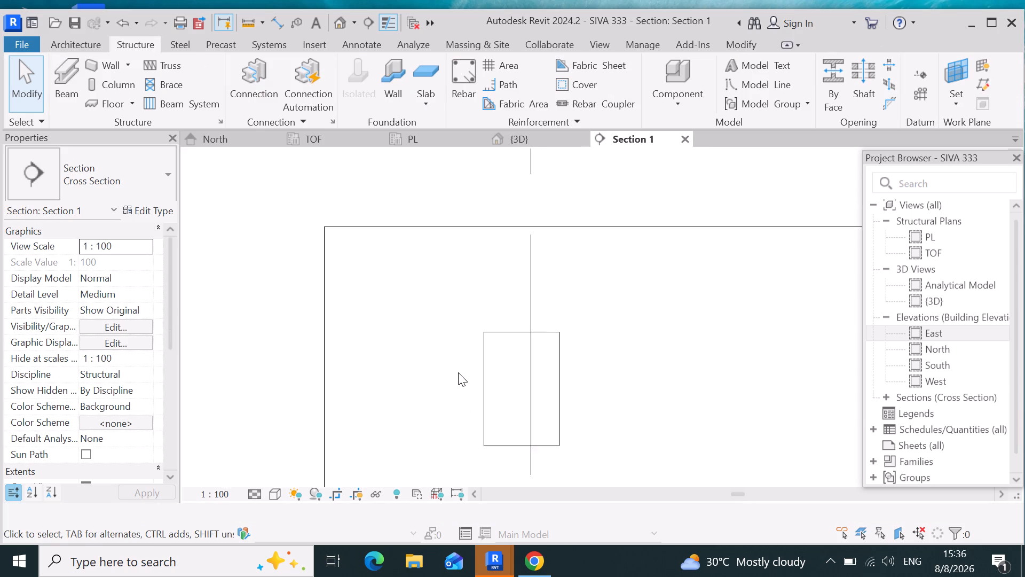
pyautogui.scroll(-2, 458, 372)
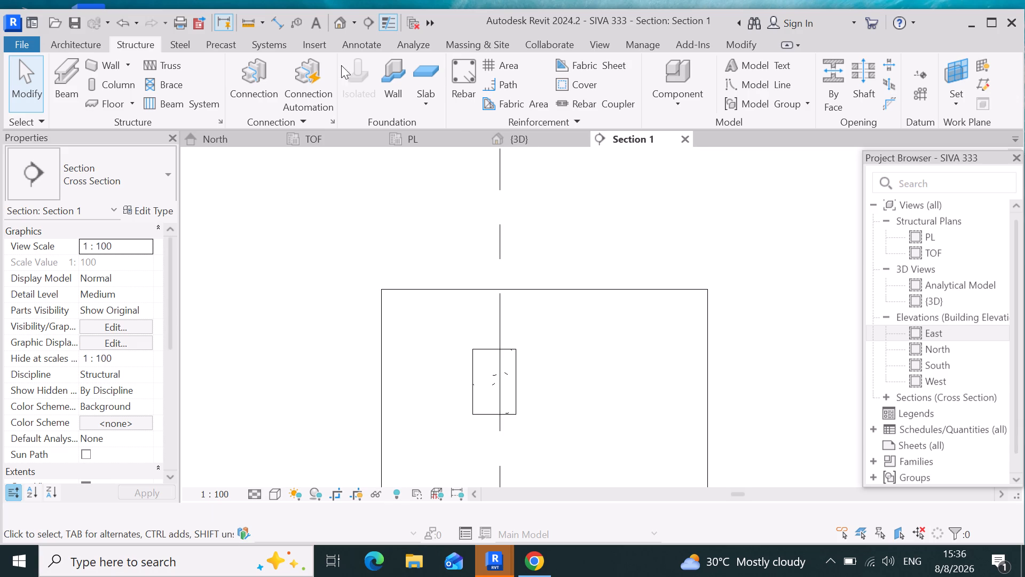
# Return to the PL structural plan and shorten the section's view depth further, close to its cut line.
pyautogui.click(441, 137)
pyautogui.scroll(3, 590, 286)
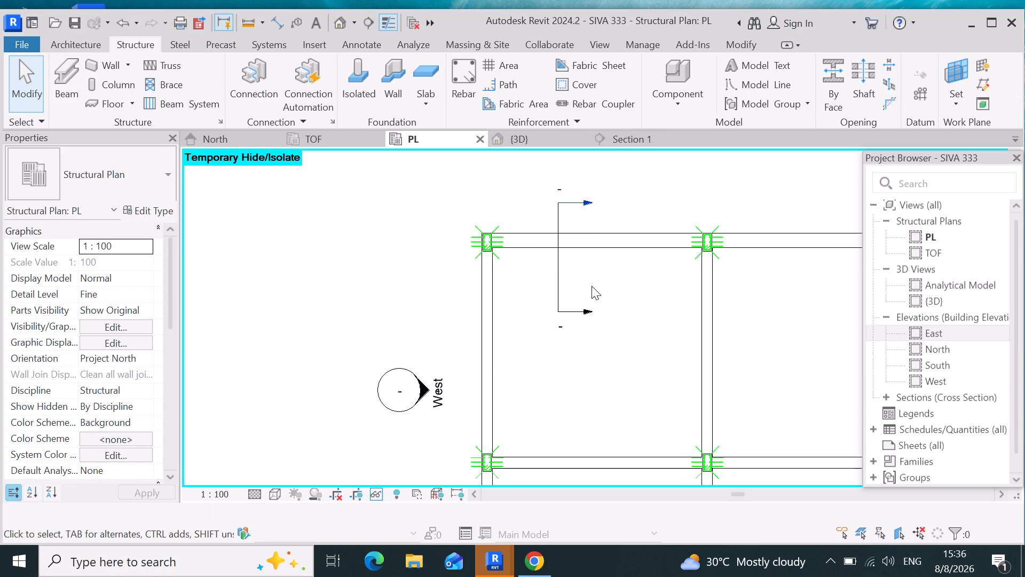
pyautogui.click(582, 203)
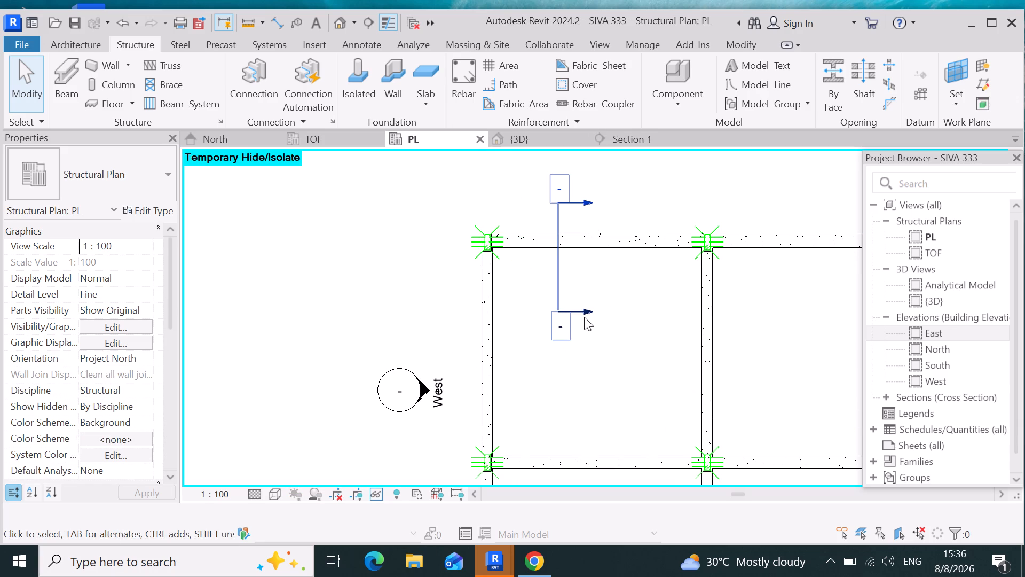
pyautogui.click(584, 314)
pyautogui.scroll(3, 617, 270)
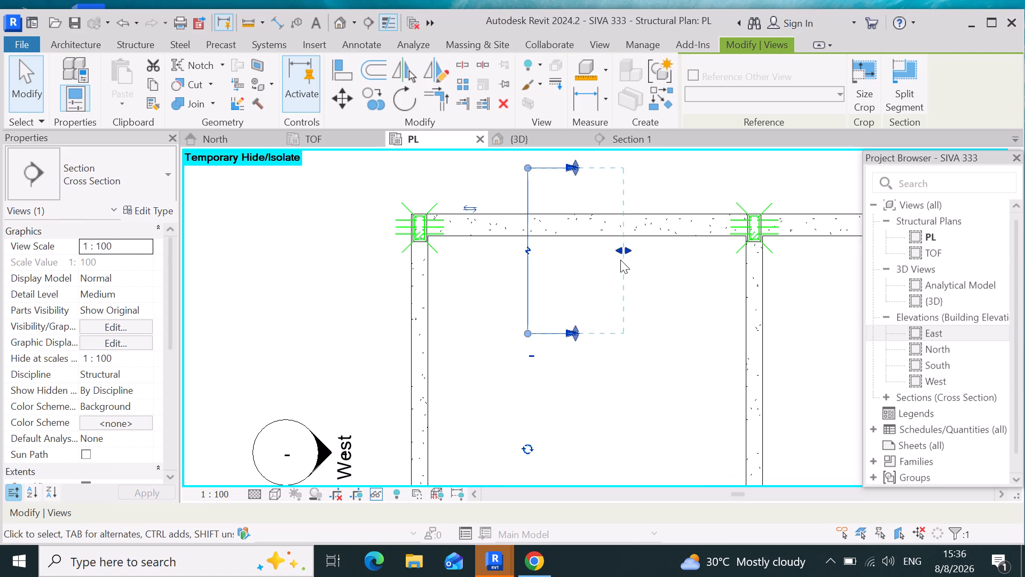
pyautogui.moveTo(621, 248); pyautogui.dragTo(584, 263)
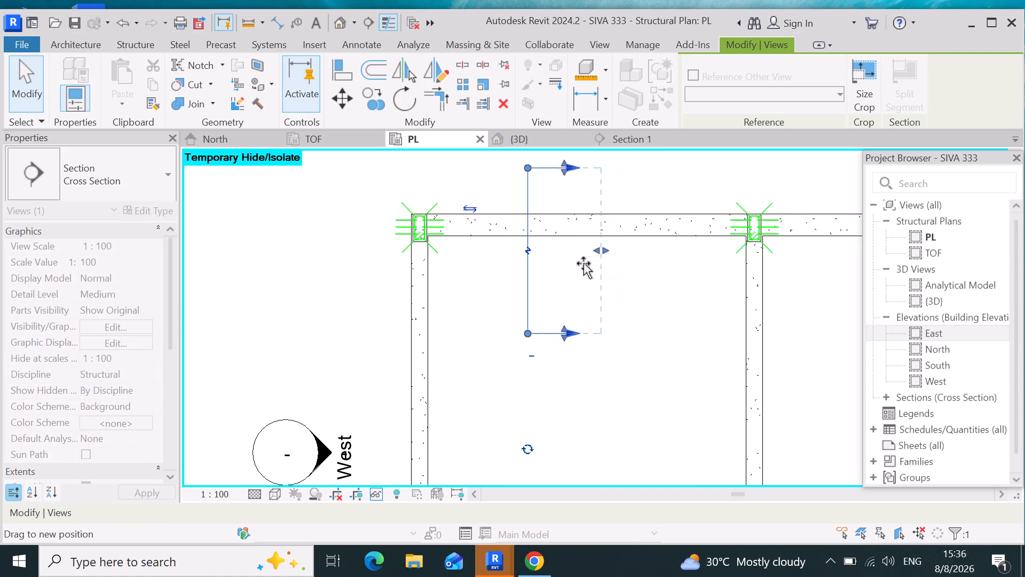
pyautogui.moveTo(584, 263); pyautogui.dragTo(566, 270)
# Reopen the section's view and examine the 300 x 600mm beam overlap at grid 5, selecting the beam.
pyautogui.rightClick(566, 270)
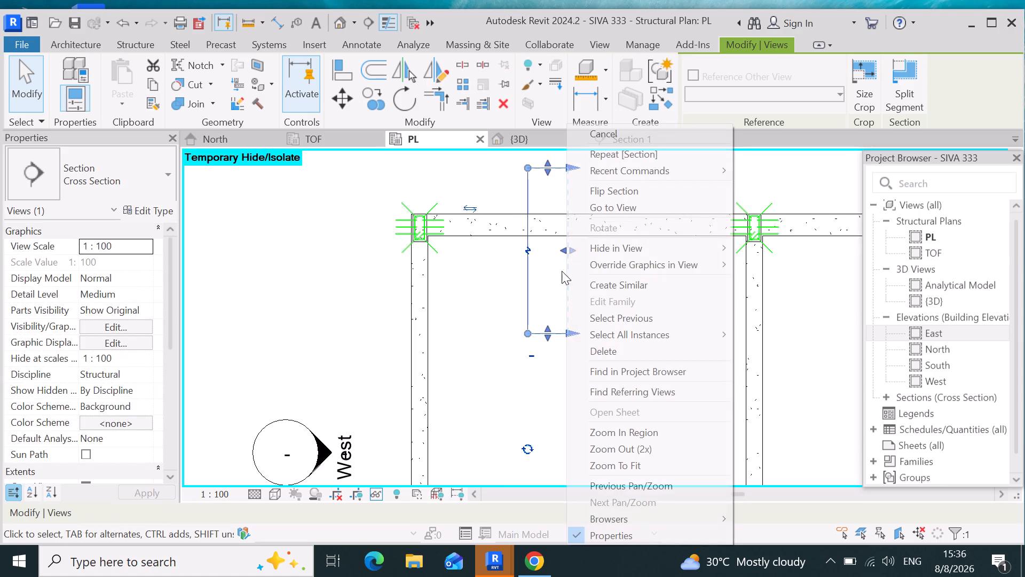
pyautogui.click(626, 205)
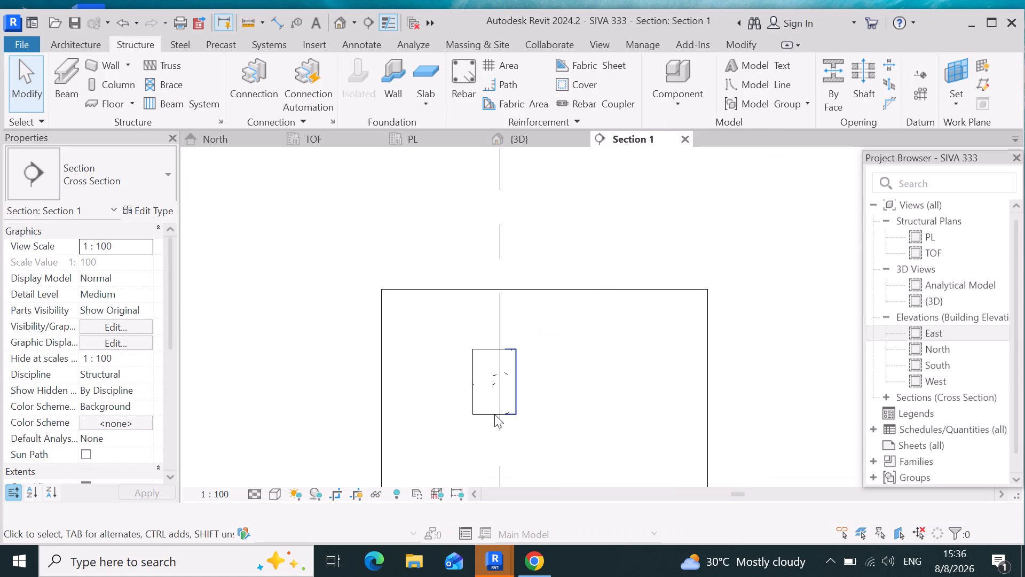
pyautogui.scroll(6, 493, 414)
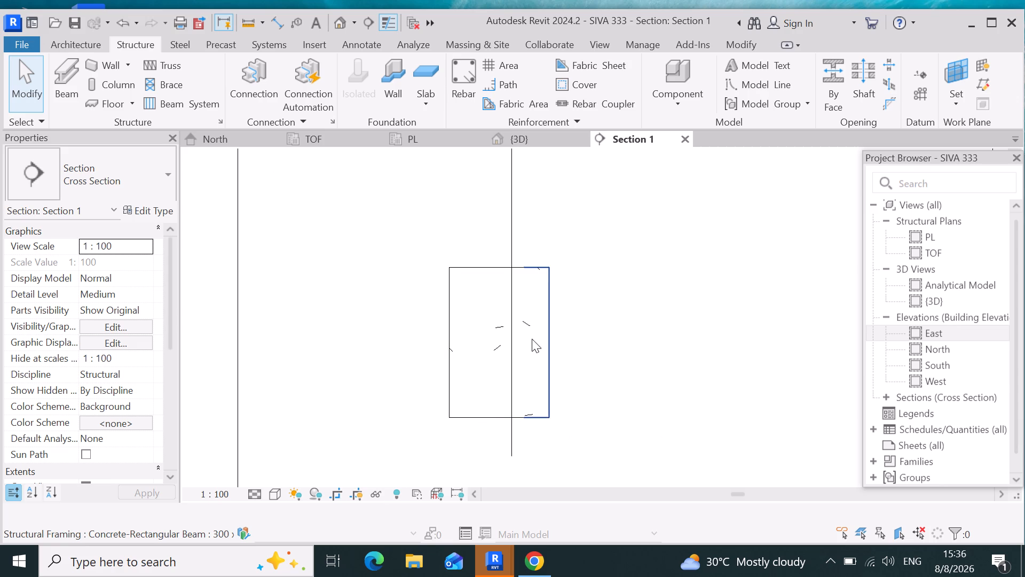
pyautogui.click(484, 345)
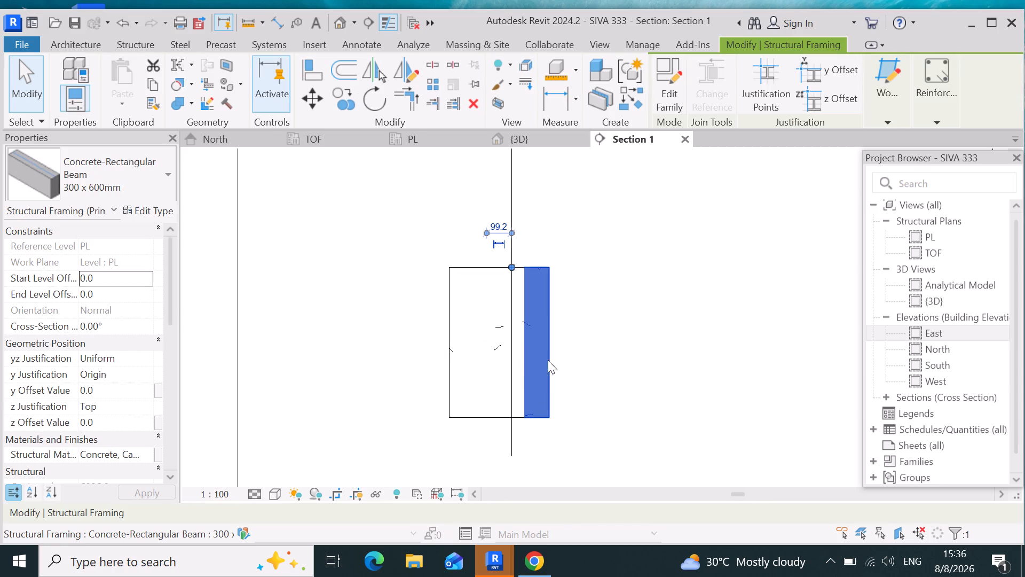
pyautogui.click(697, 345)
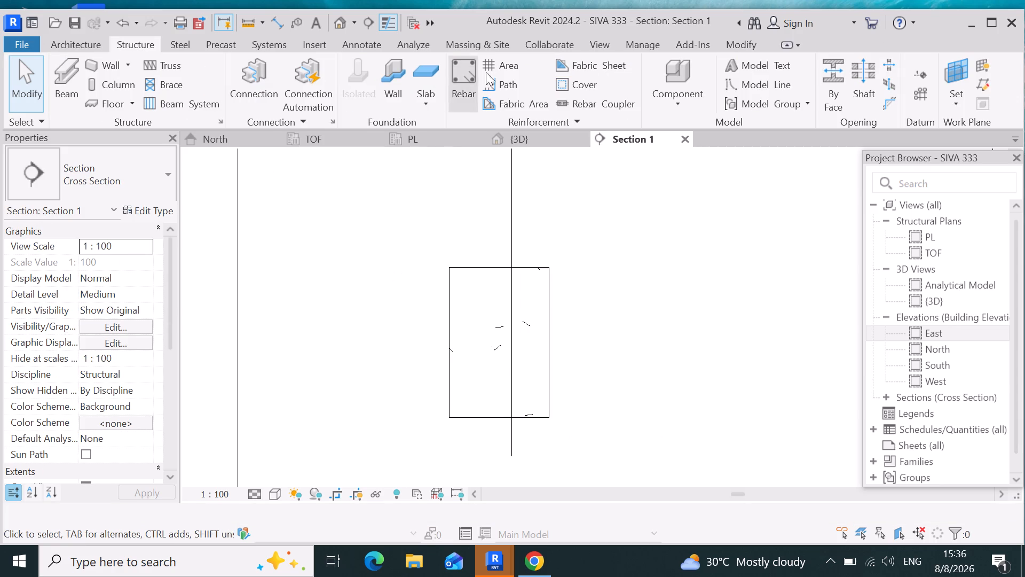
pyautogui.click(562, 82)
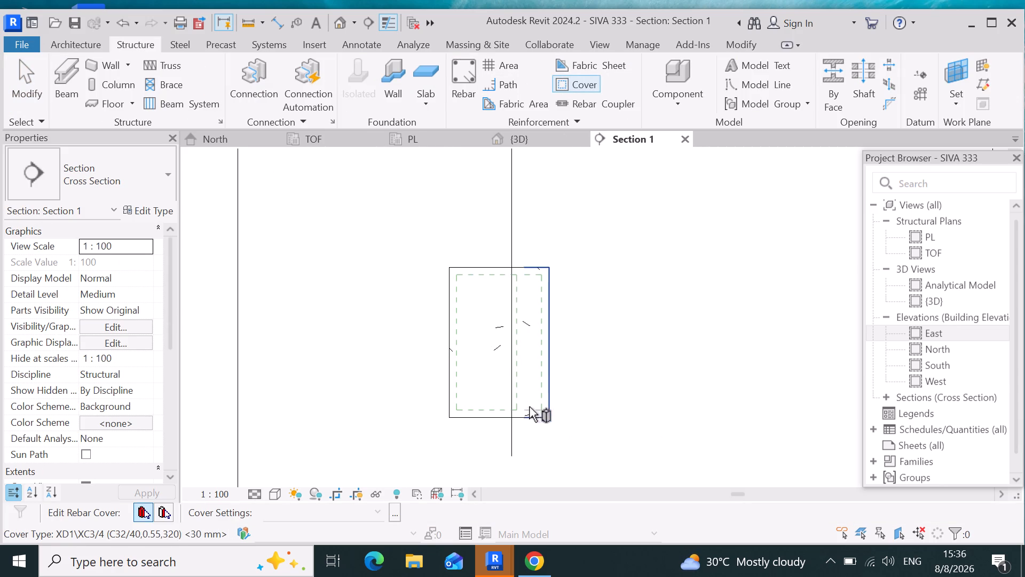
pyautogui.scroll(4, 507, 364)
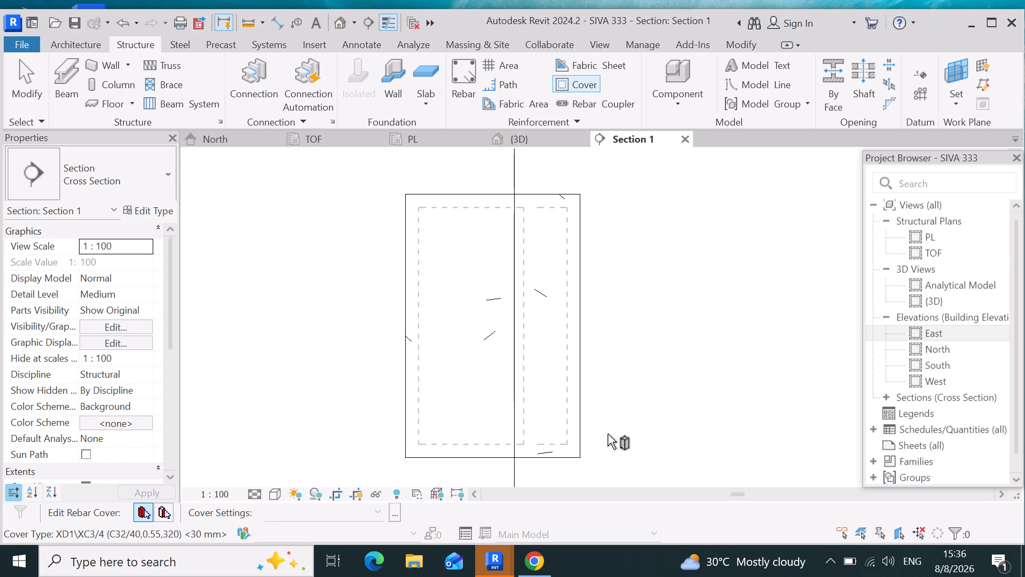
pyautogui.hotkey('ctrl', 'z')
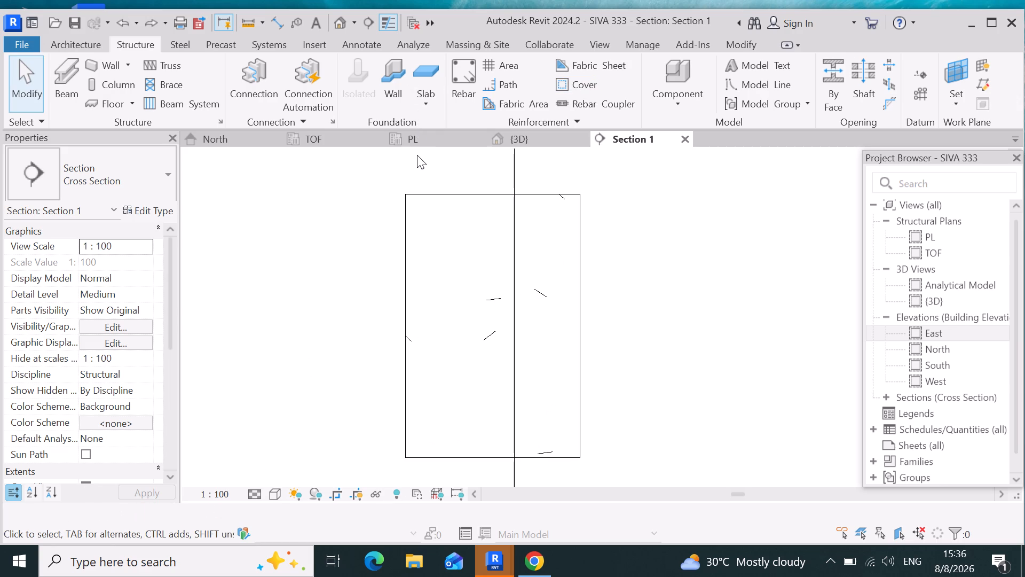
# Return to the PL structural plan and delete the section cutting the outer grid 5 beam.
pyautogui.click(426, 139)
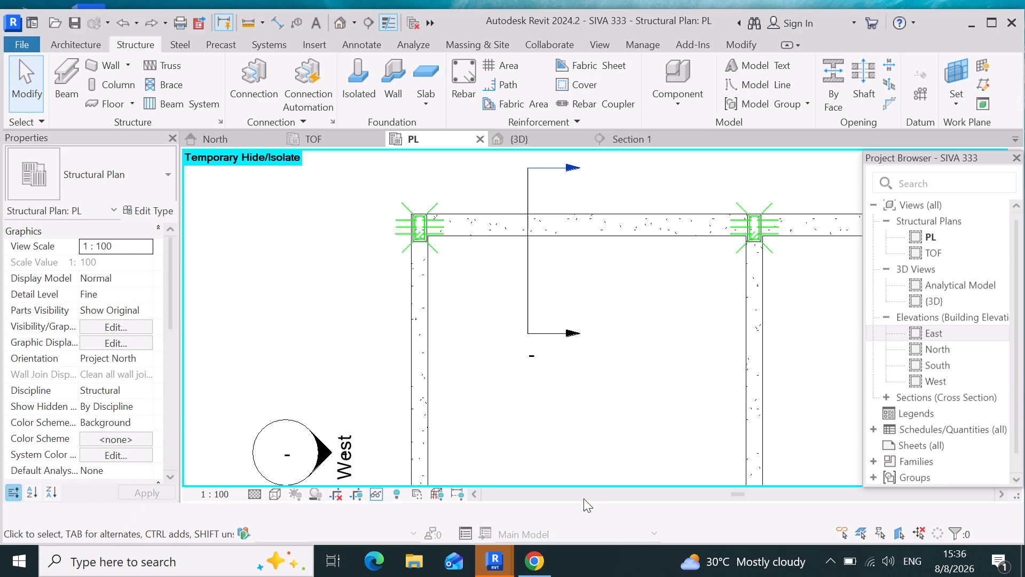
pyautogui.press('Escape')
pyautogui.click(524, 177)
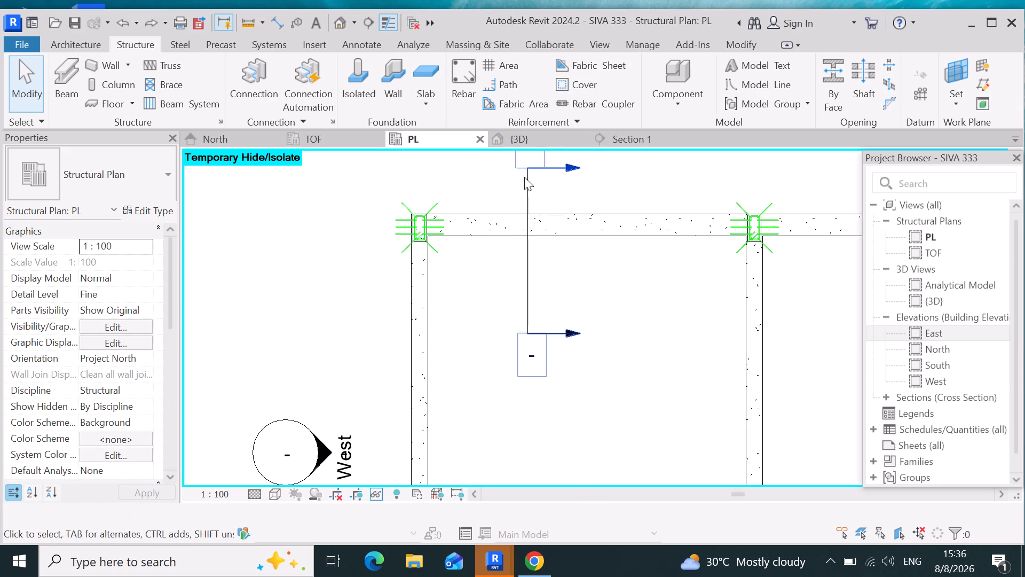
pyautogui.press('Escape')
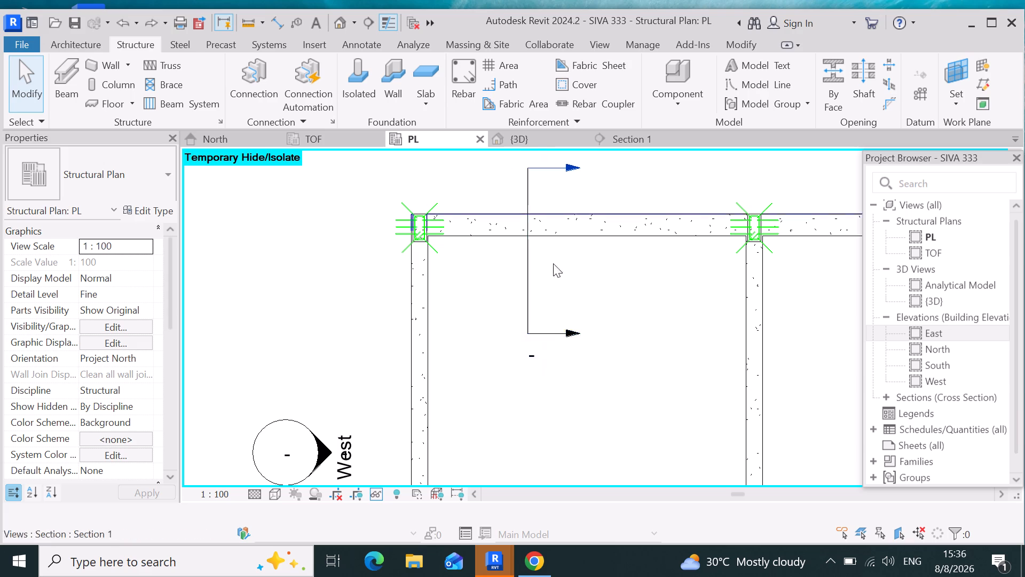
pyautogui.click(569, 331)
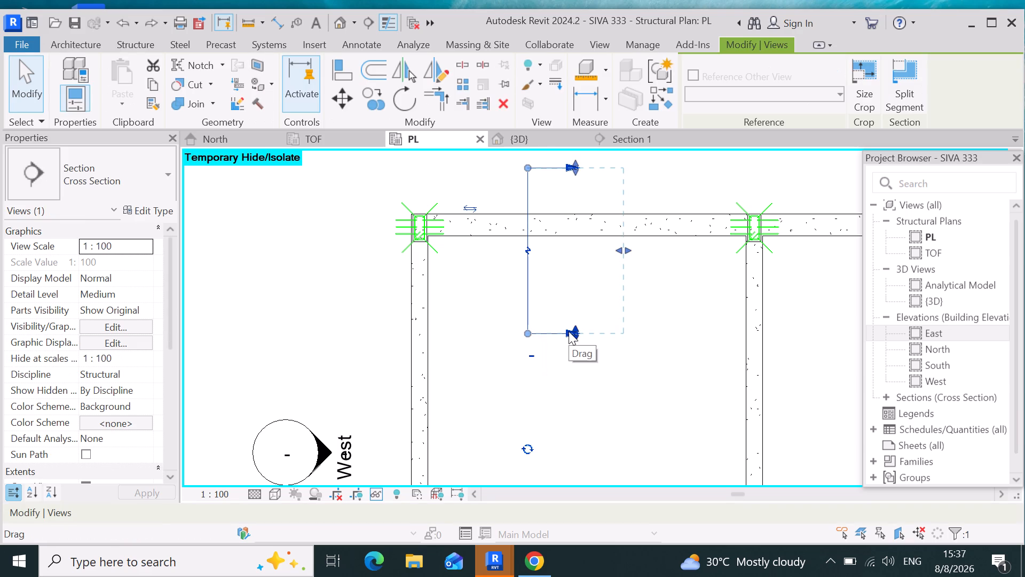
pyautogui.press('Delete')
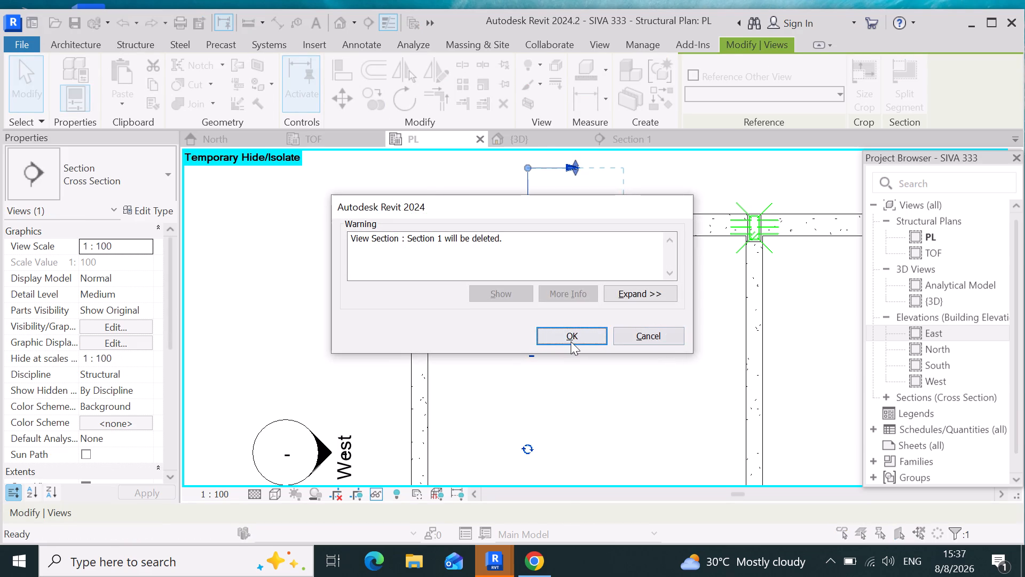
pyautogui.click(570, 341)
# Draw a shorter vertical section across the outer grid 5 beam in the first bay, ending its view depth well before the next column.
pyautogui.scroll(-4, 524, 369)
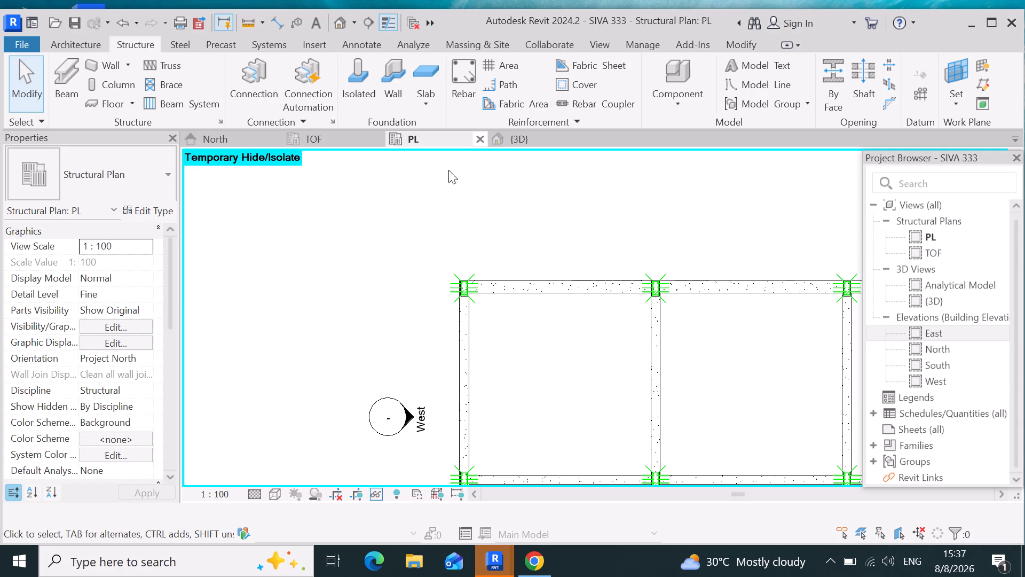
pyautogui.click(364, 15)
pyautogui.moveTo(558, 266); pyautogui.dragTo(562, 290)
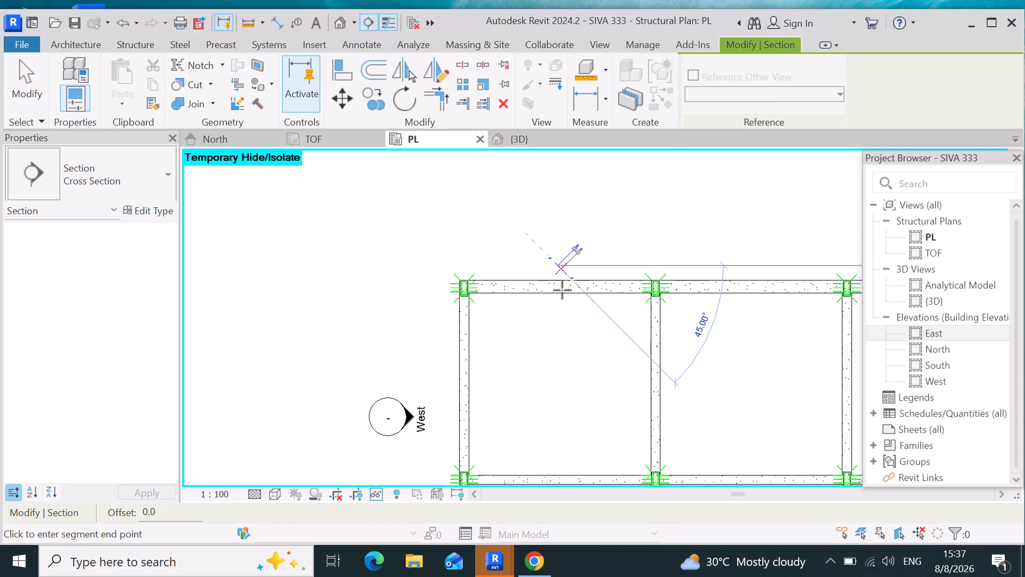
pyautogui.moveTo(562, 290); pyautogui.dragTo(562, 310)
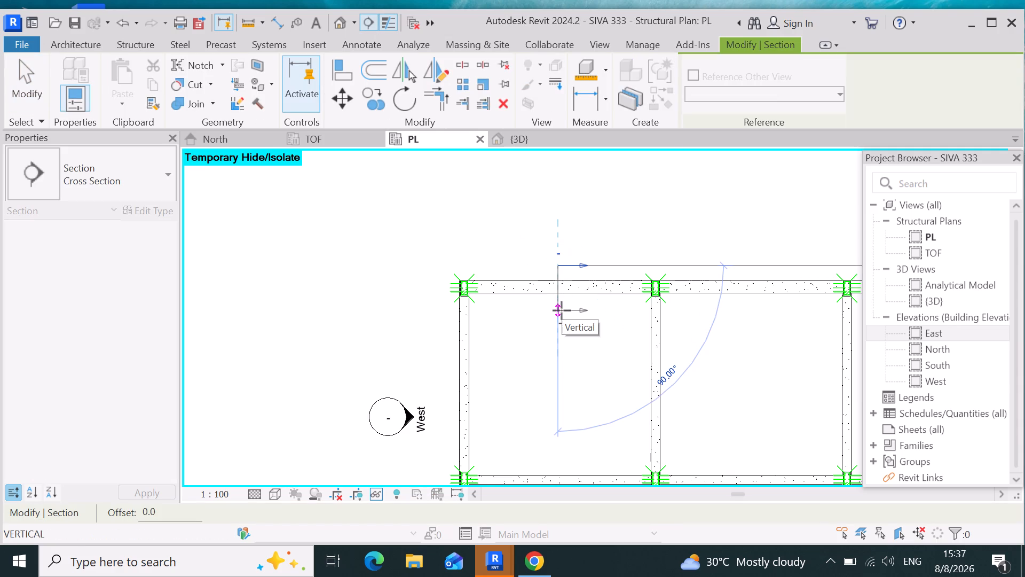
pyautogui.click(562, 310)
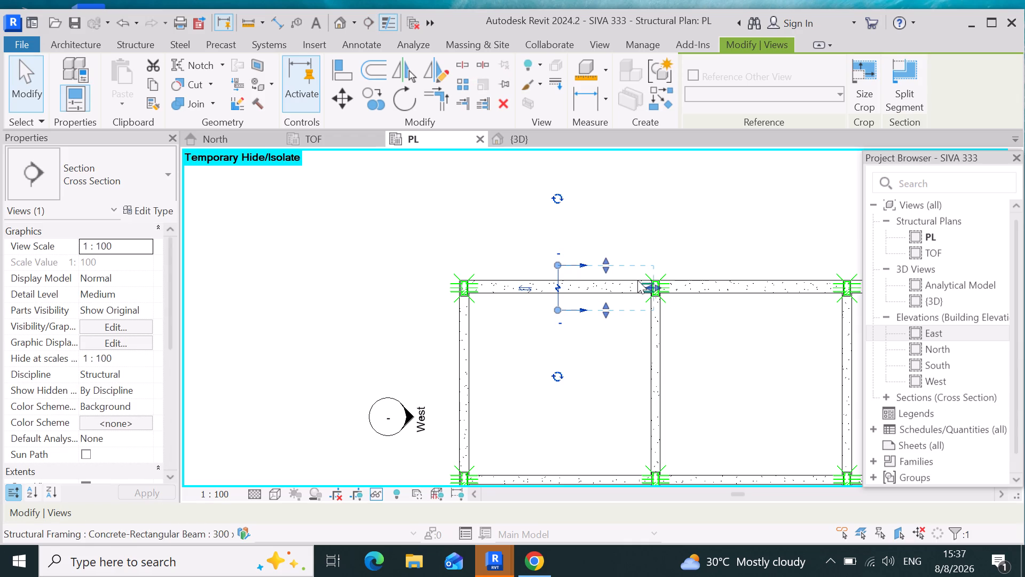
pyautogui.moveTo(642, 284); pyautogui.dragTo(571, 302)
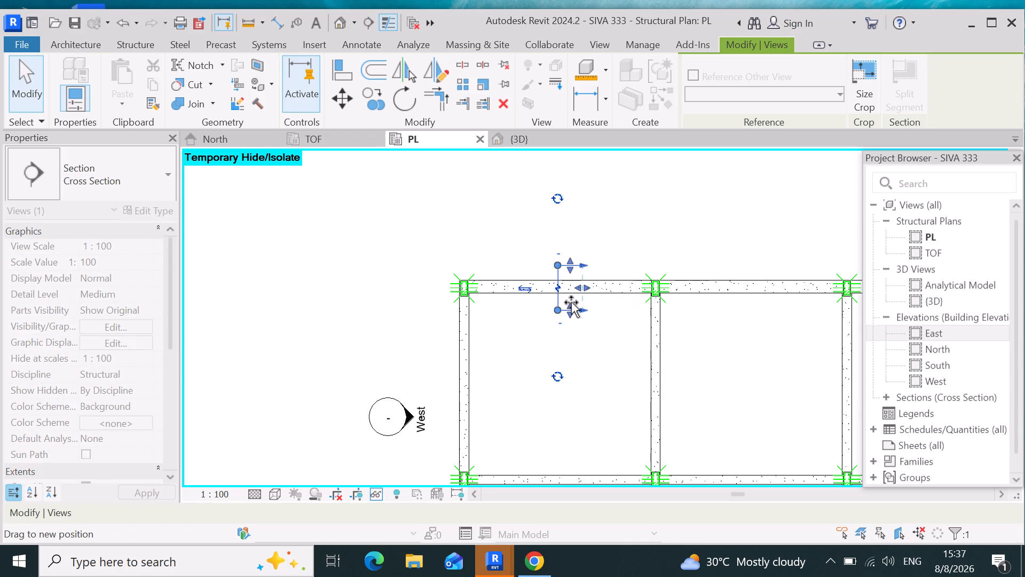
pyautogui.moveTo(571, 302); pyautogui.dragTo(572, 302)
# Open the new section's view and temporarily hide grid line 5.
pyautogui.rightClick(572, 302)
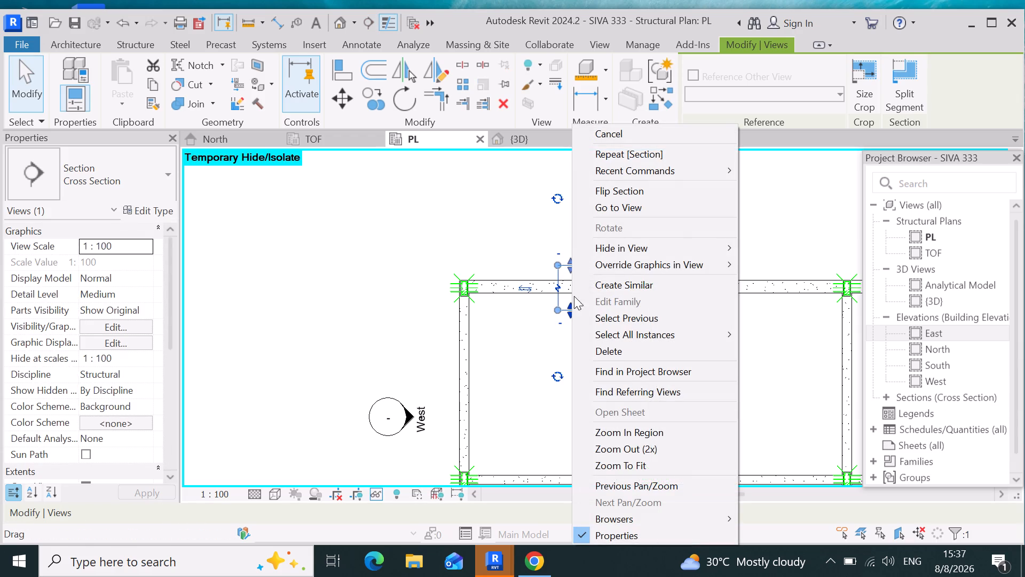
pyautogui.click(617, 203)
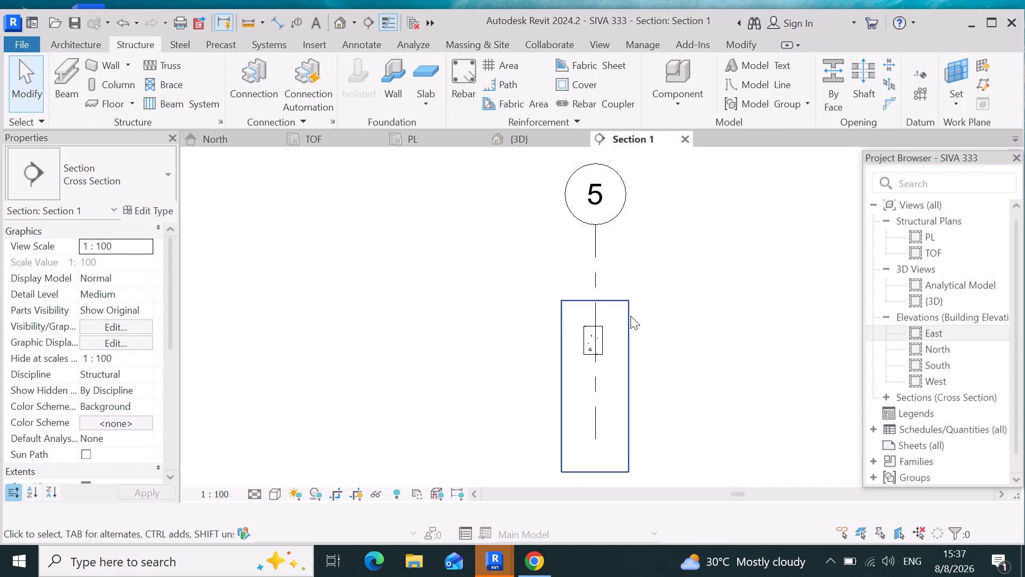
pyautogui.scroll(11, 605, 336)
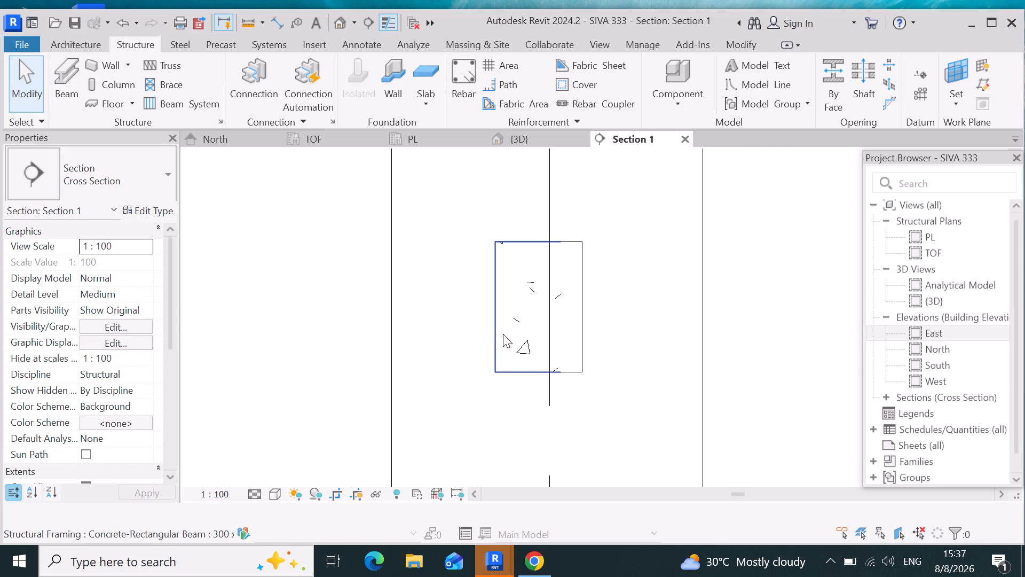
pyautogui.scroll(-4, 578, 368)
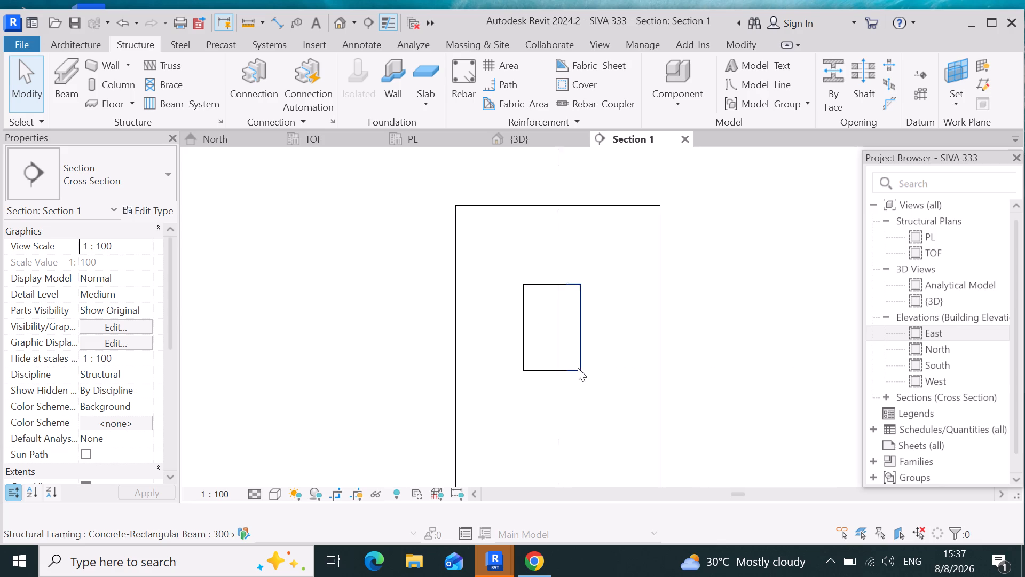
pyautogui.scroll(-4, 580, 363)
pyautogui.click(574, 231)
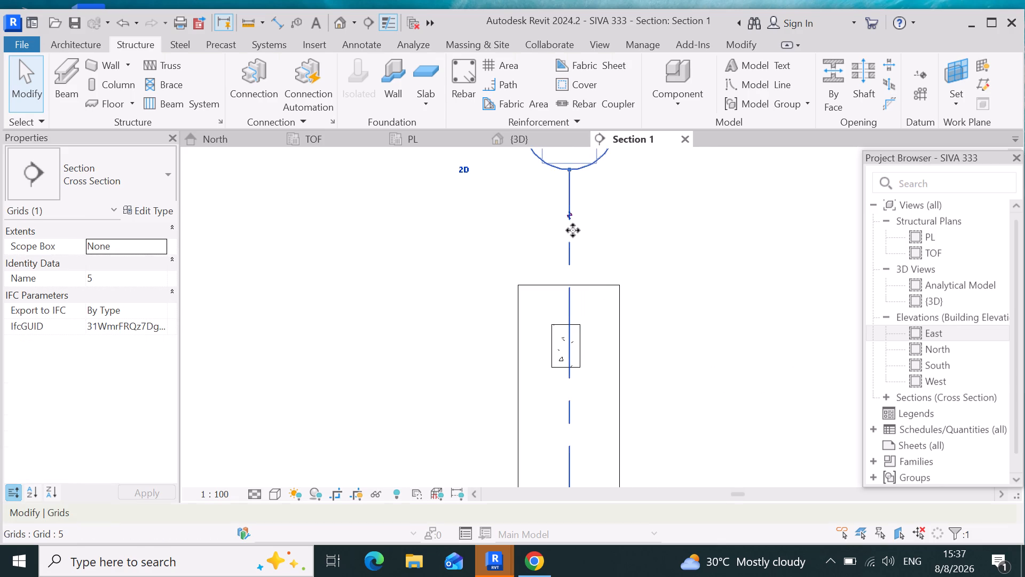
pyautogui.write('hh')
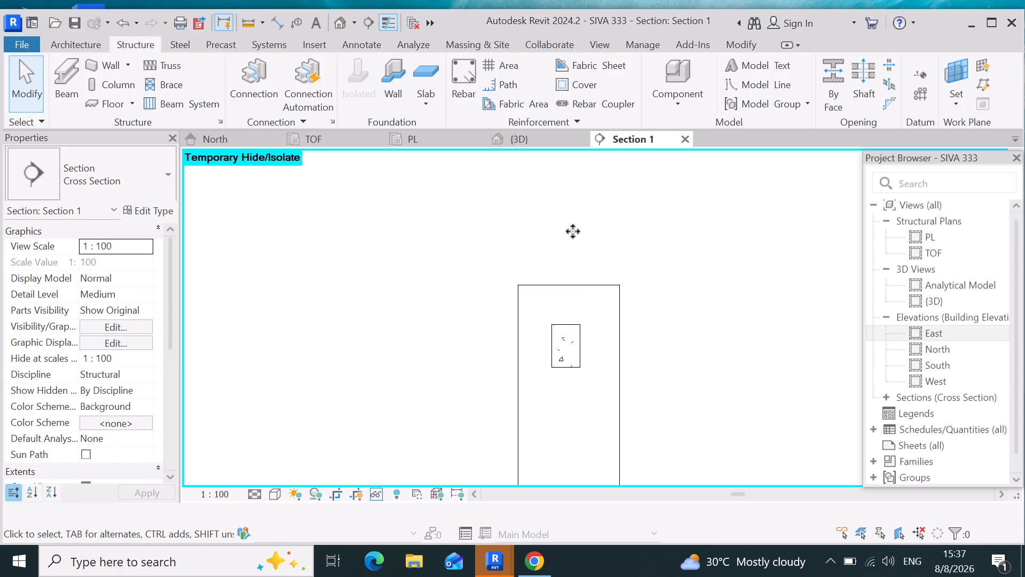
# Examine the overlapping 300 x 600mm beams in the section, picking each one with the rebar Cover tool to compare their extents and cover lines.
pyautogui.scroll(3, 574, 389)
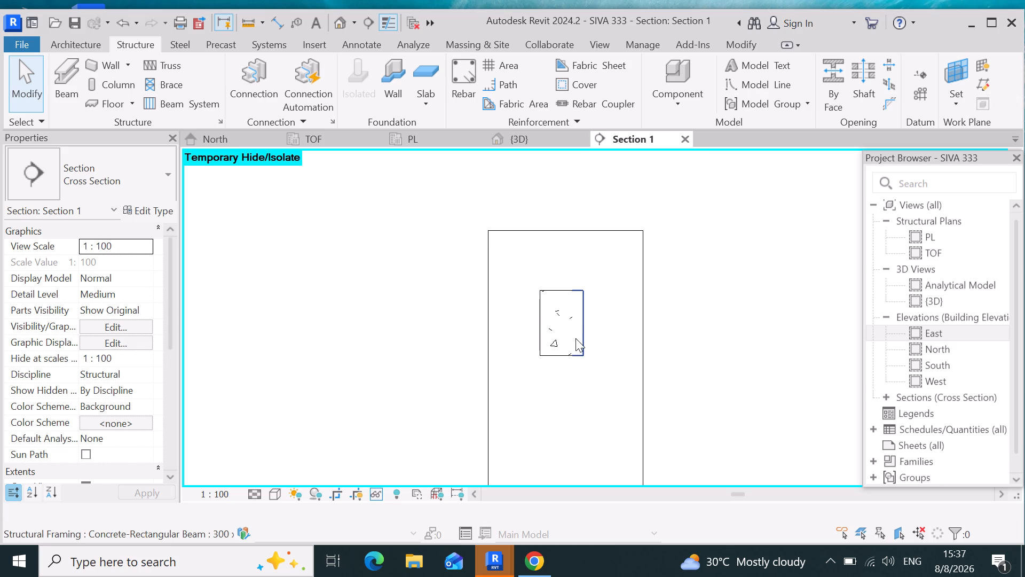
pyautogui.click(575, 338)
pyautogui.click(614, 394)
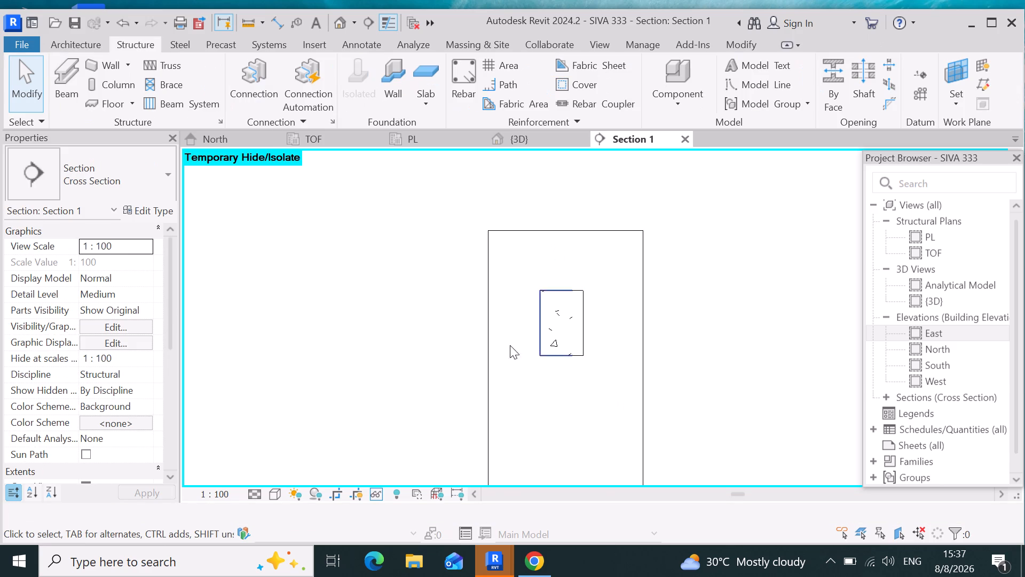
pyautogui.click(562, 87)
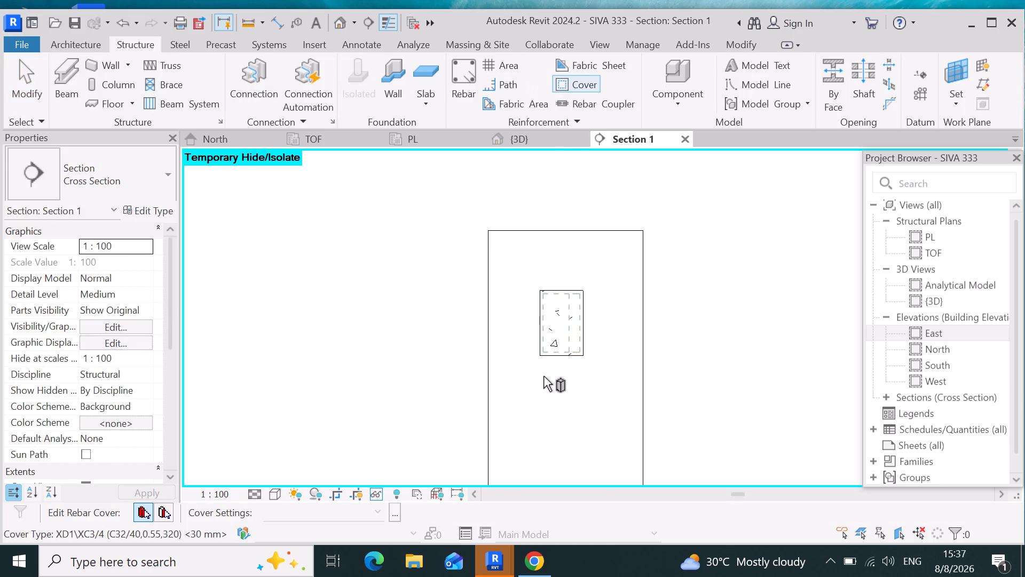
pyautogui.scroll(8, 553, 314)
pyautogui.scroll(4, 600, 280)
pyautogui.scroll(3, 629, 246)
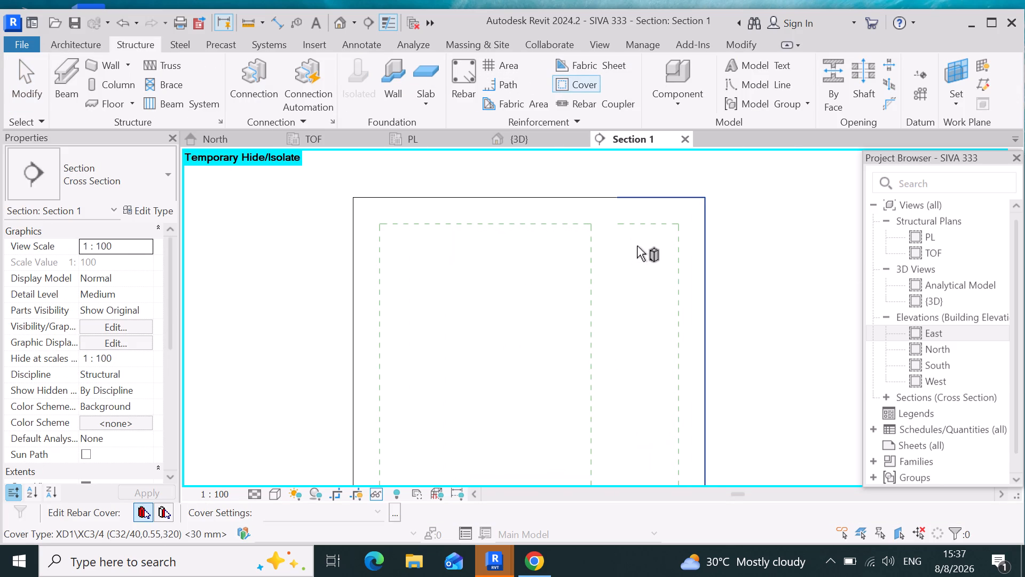
pyautogui.click(574, 306)
pyautogui.scroll(-4, 560, 314)
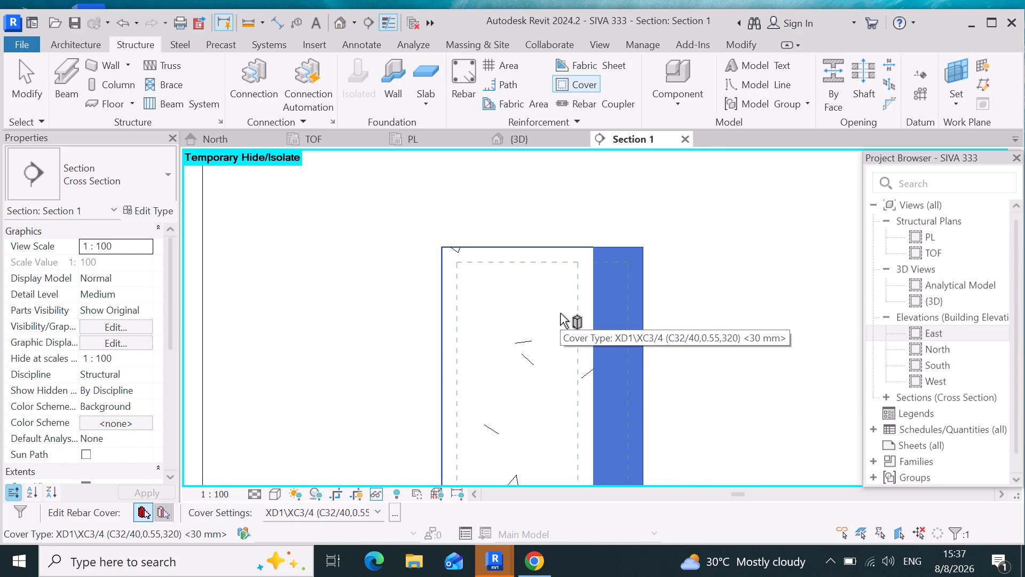
pyautogui.scroll(-5, 559, 311)
pyautogui.scroll(4, 595, 474)
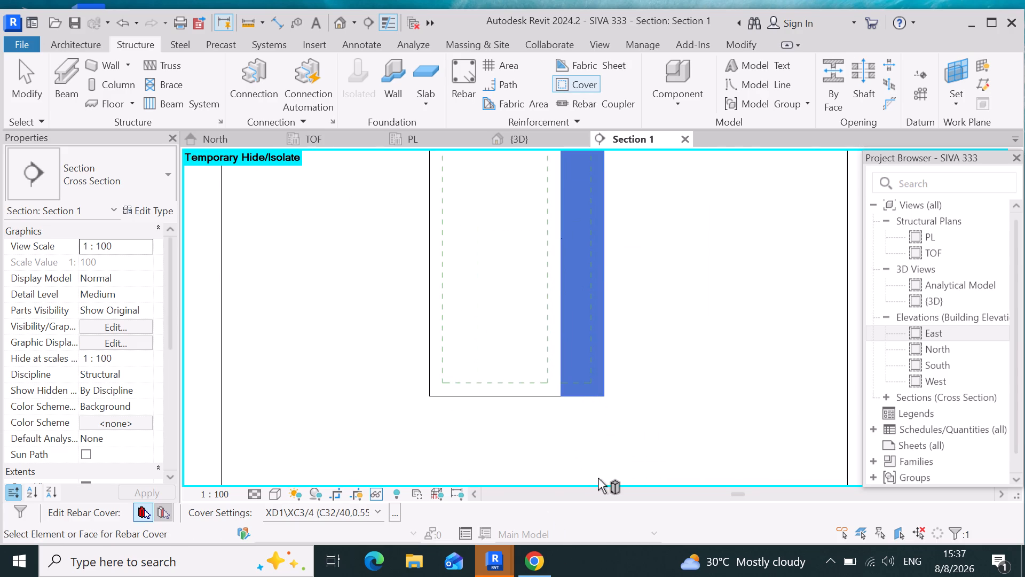
pyautogui.scroll(4, 552, 416)
pyautogui.scroll(3, 514, 355)
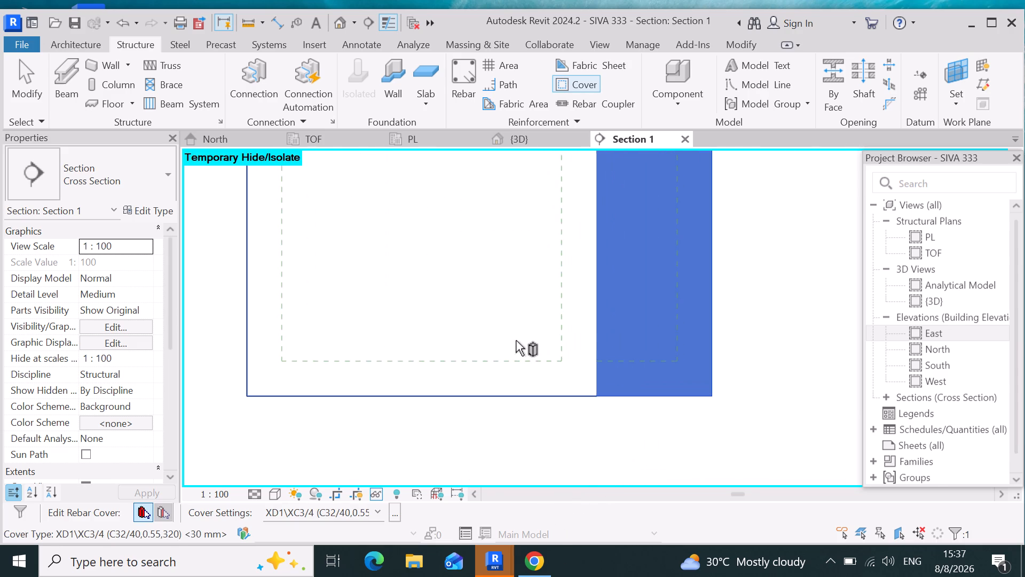
pyautogui.click(514, 314)
pyautogui.scroll(-9, 537, 448)
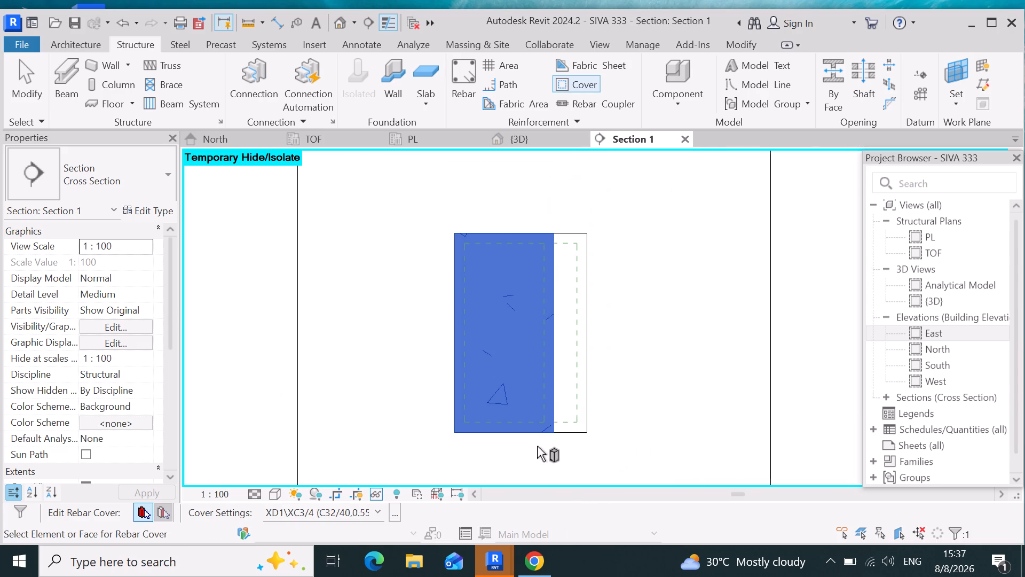
pyautogui.scroll(4, 565, 204)
pyautogui.scroll(8, 582, 298)
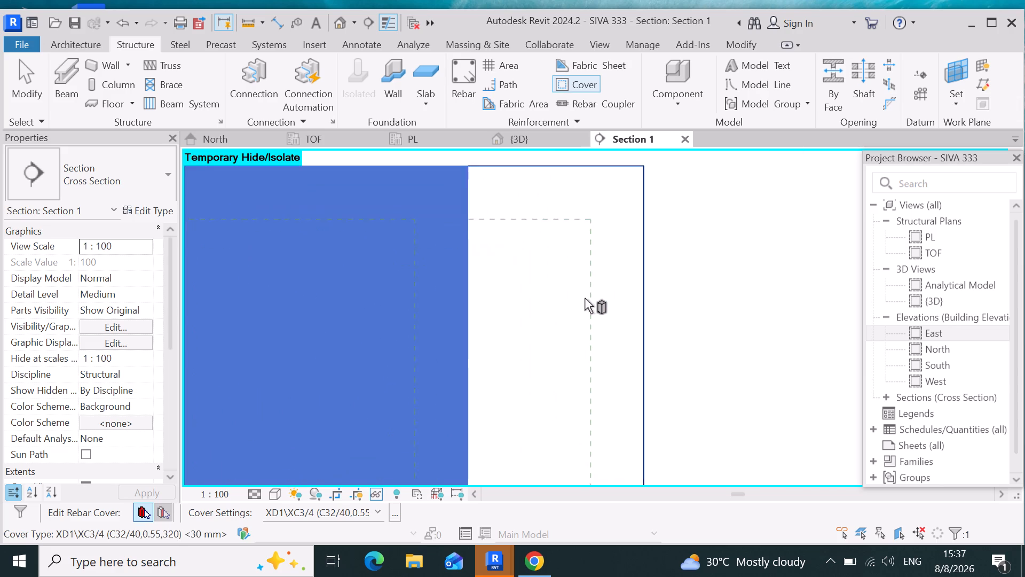
pyautogui.scroll(1, 585, 298)
pyautogui.scroll(-5, 657, 387)
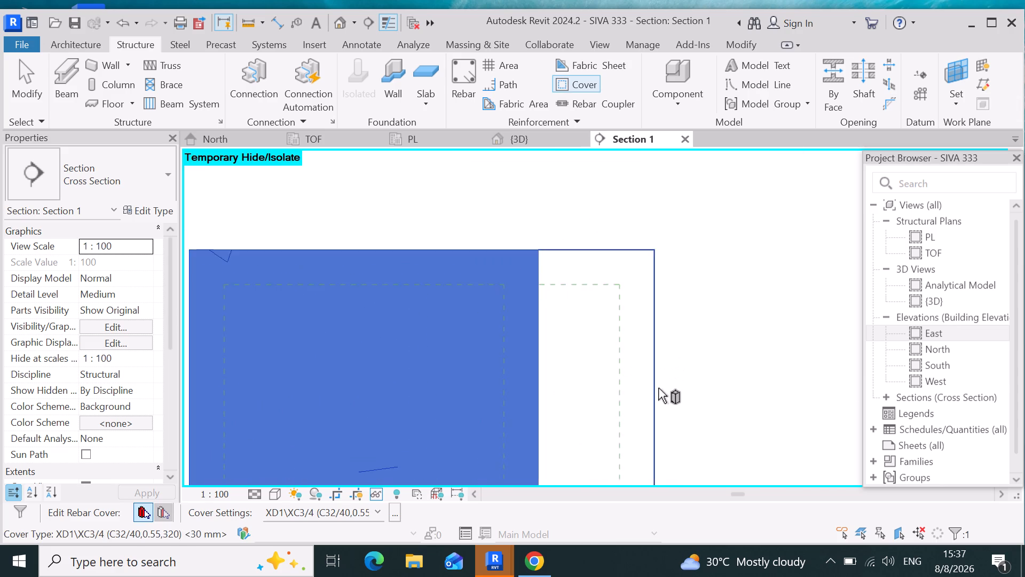
pyautogui.press('Escape')
pyautogui.scroll(-16, 625, 314)
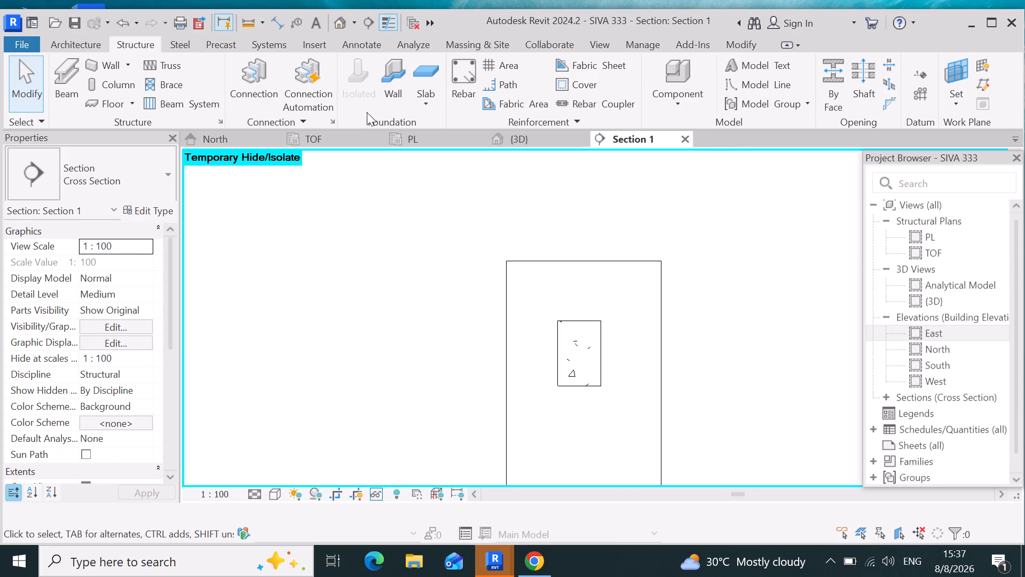
# In the PL plan, narrow the section's crop extents to just beyond both beam faces and slightly shorten its view depth.
pyautogui.click(425, 134)
pyautogui.scroll(4, 574, 276)
pyautogui.click(587, 259)
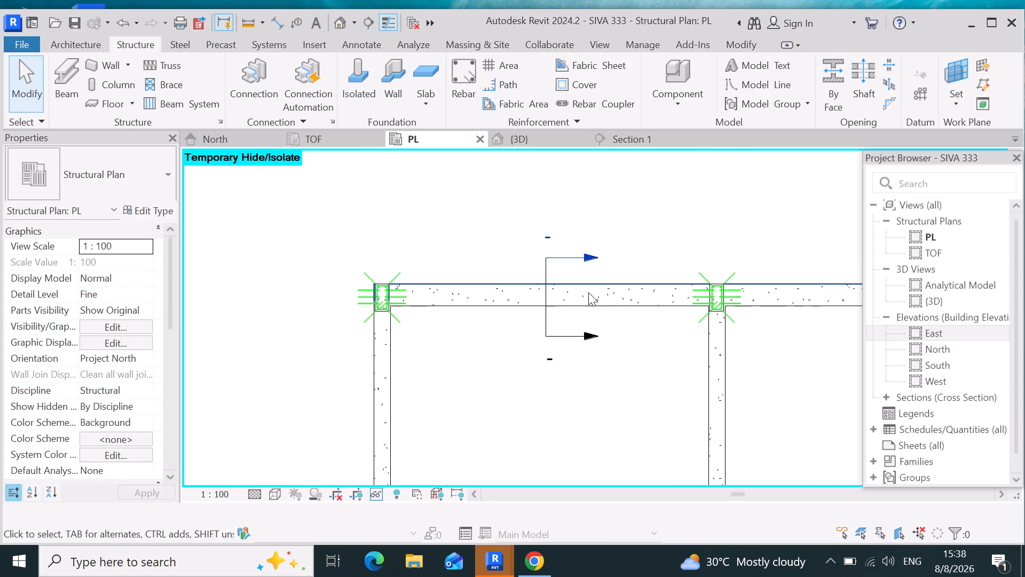
pyautogui.click(588, 339)
pyautogui.scroll(4, 596, 325)
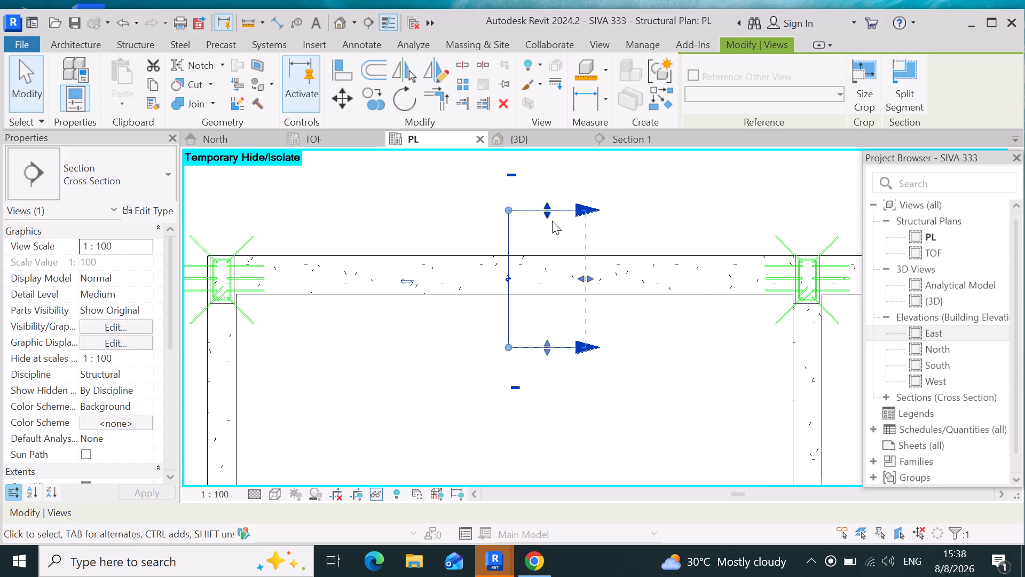
pyautogui.moveTo(549, 216); pyautogui.dragTo(538, 249)
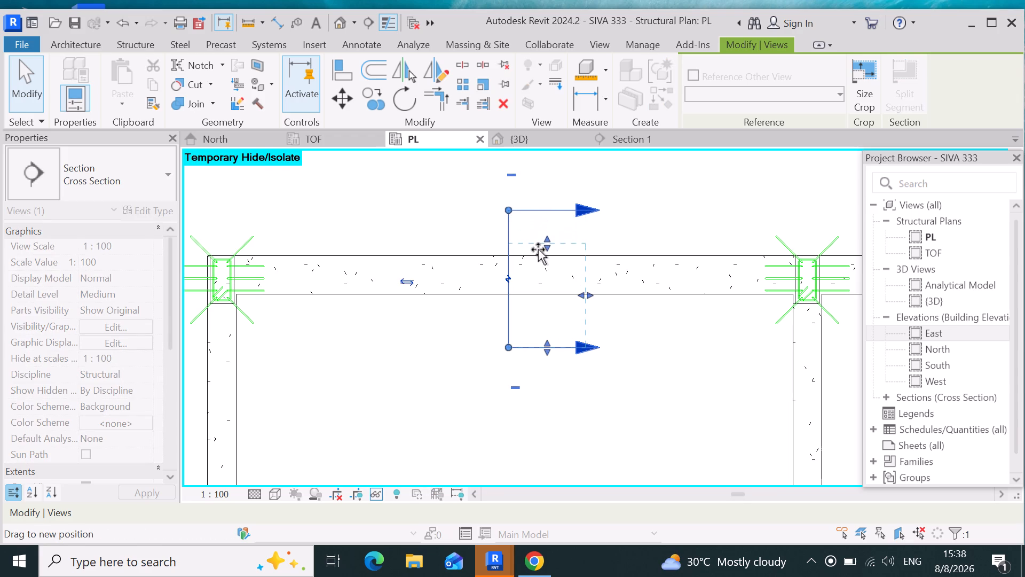
pyautogui.moveTo(538, 249); pyautogui.dragTo(549, 247)
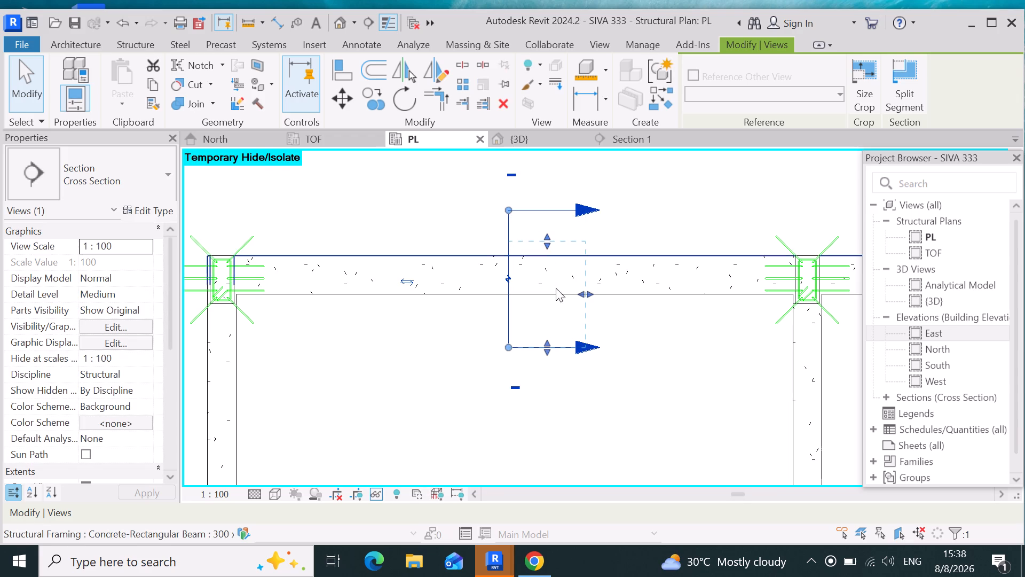
pyautogui.moveTo(551, 348); pyautogui.dragTo(547, 318)
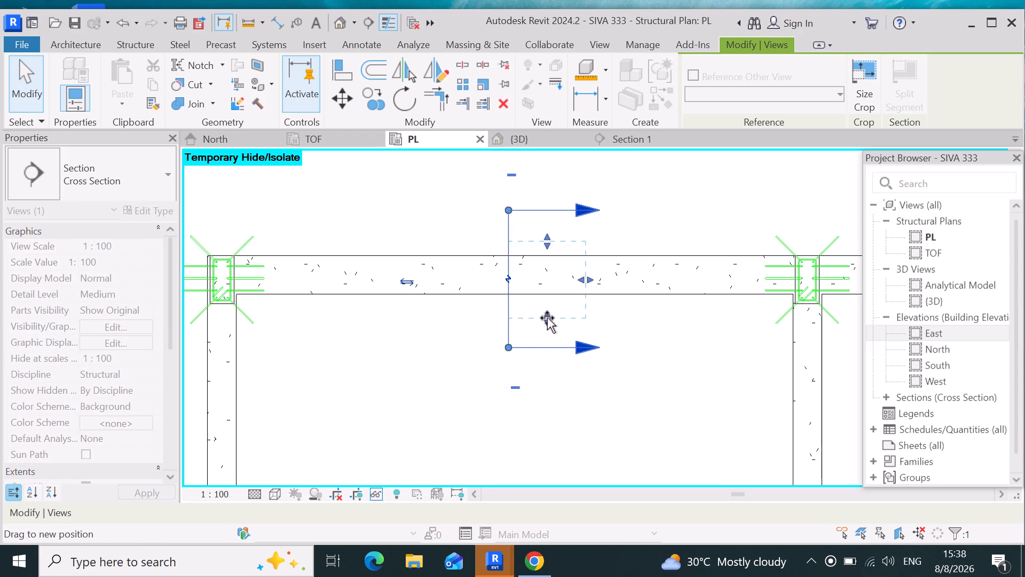
pyautogui.moveTo(547, 318); pyautogui.dragTo(542, 305)
pyautogui.click(542, 305)
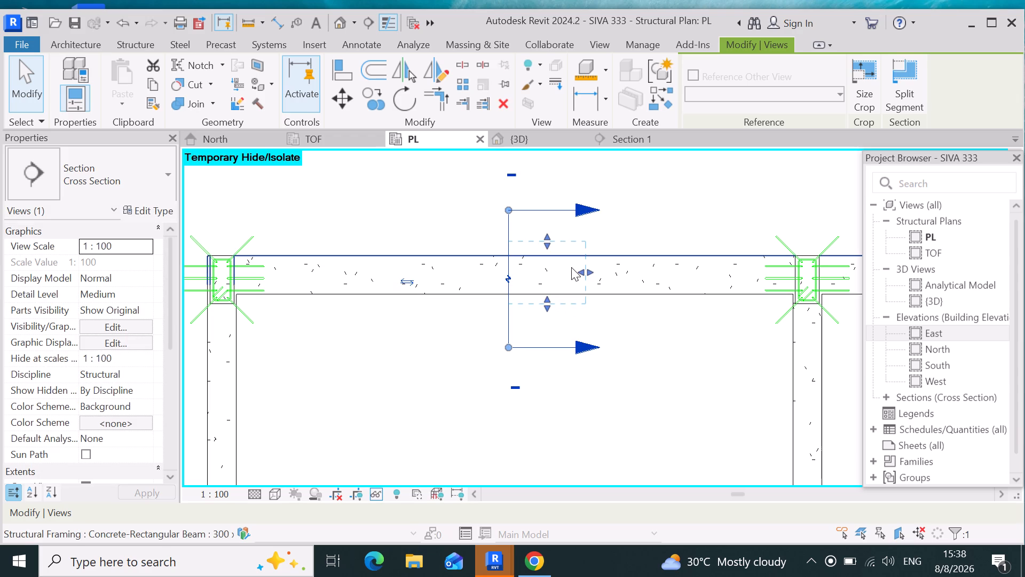
pyautogui.moveTo(581, 268); pyautogui.dragTo(568, 272)
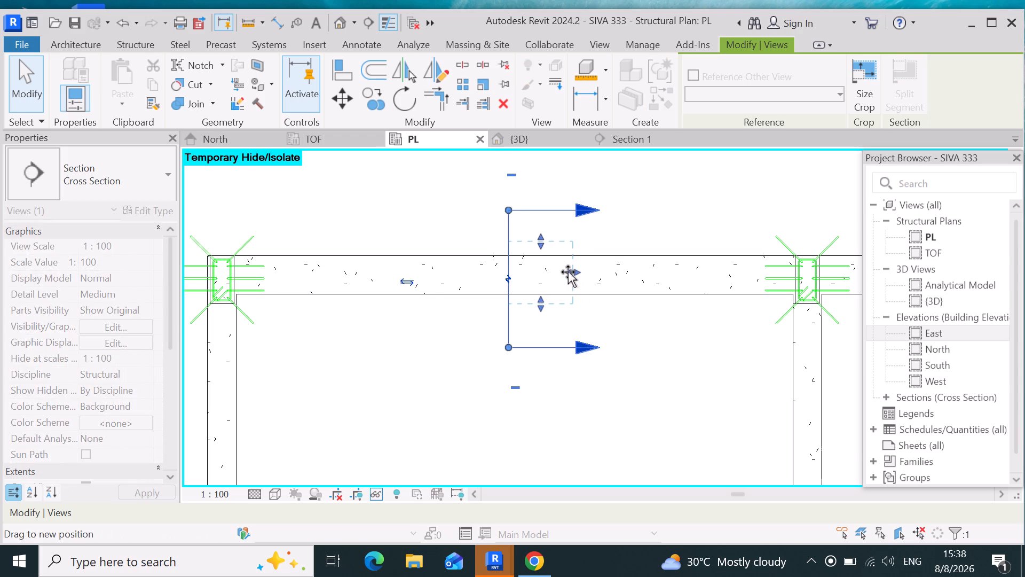
pyautogui.moveTo(568, 272); pyautogui.dragTo(566, 274)
# Switch from the PL plan to the Section 1 view showing the outer grid 5 beam.
pyautogui.rightClick(564, 276)
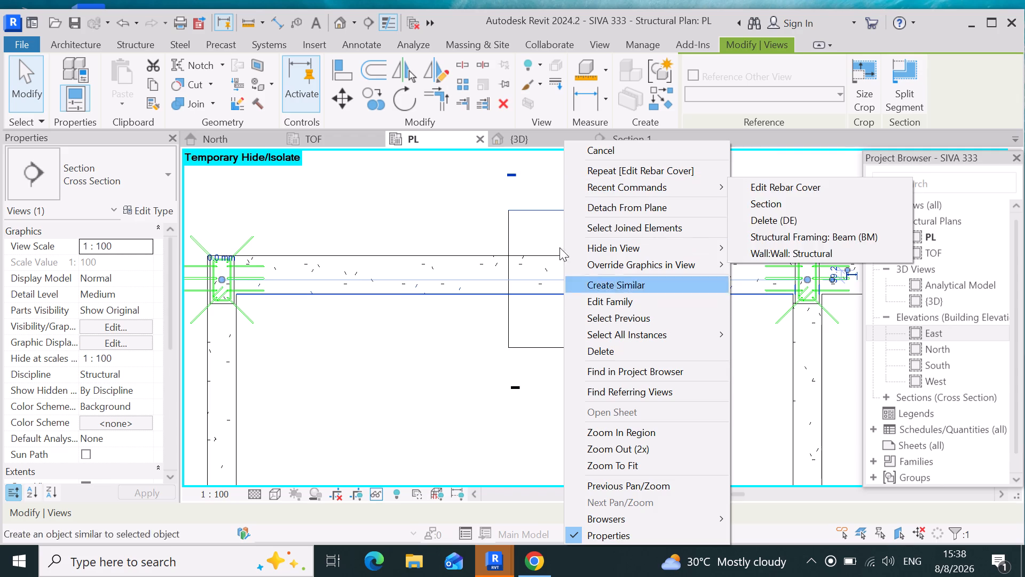
pyautogui.click(405, 163)
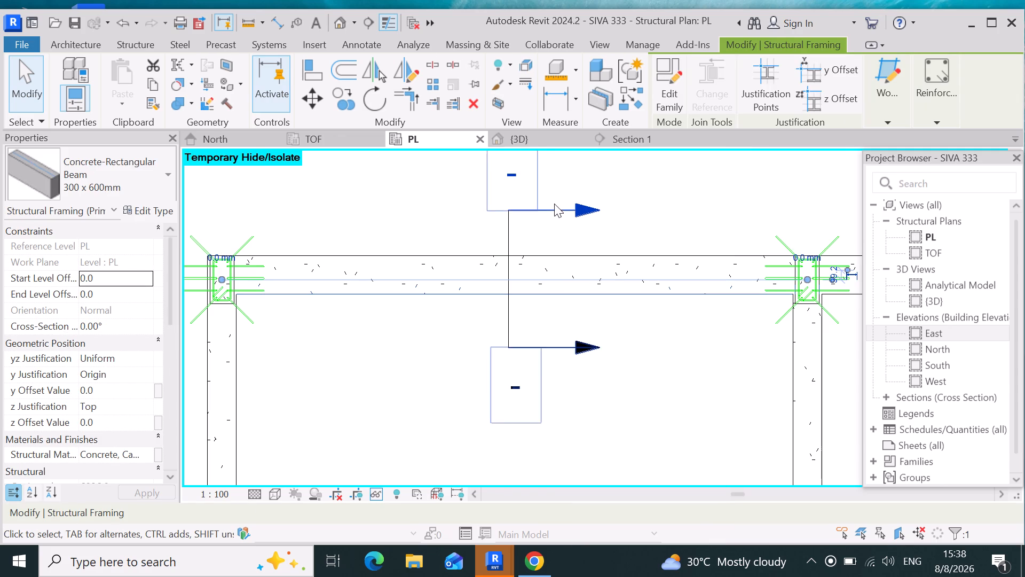
pyautogui.rightClick(554, 204)
pyautogui.click(642, 200)
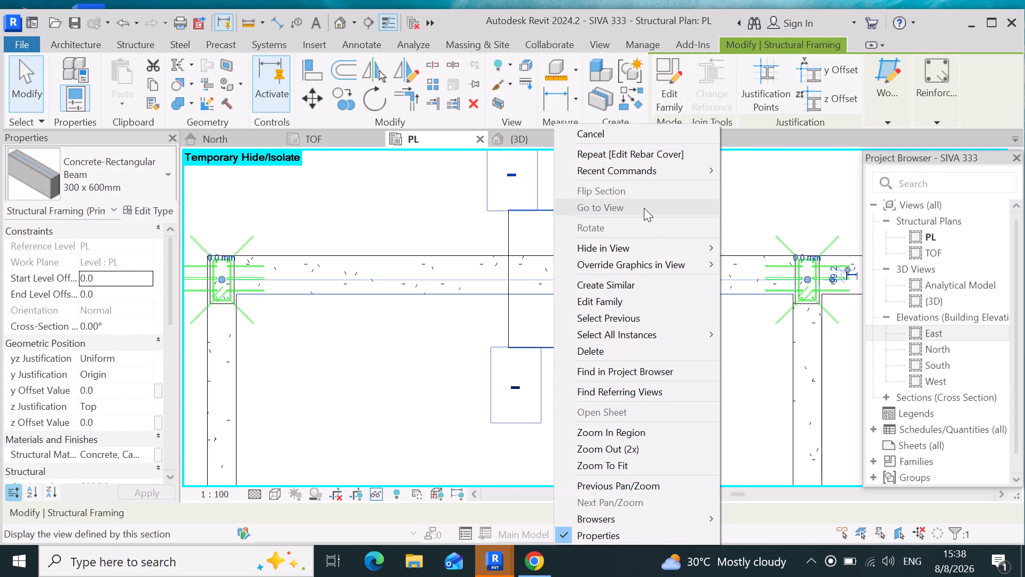
pyautogui.click(644, 213)
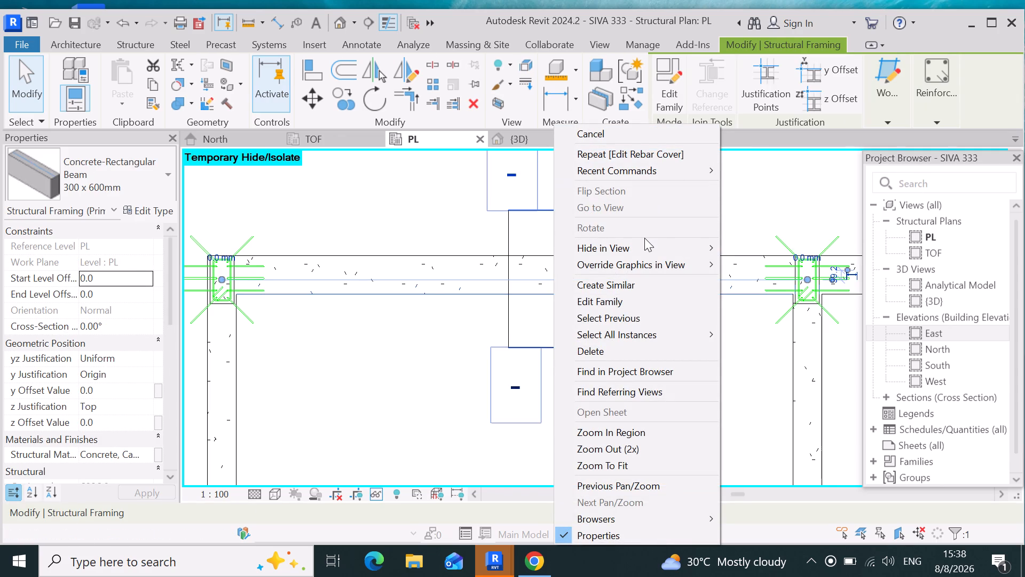
pyautogui.click(643, 209)
pyautogui.click(751, 179)
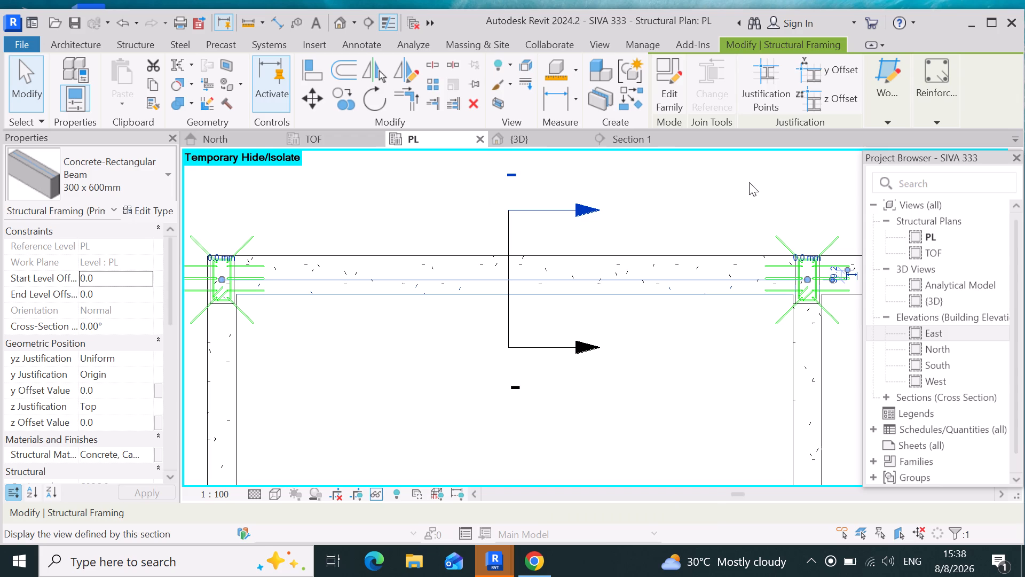
pyautogui.click(641, 140)
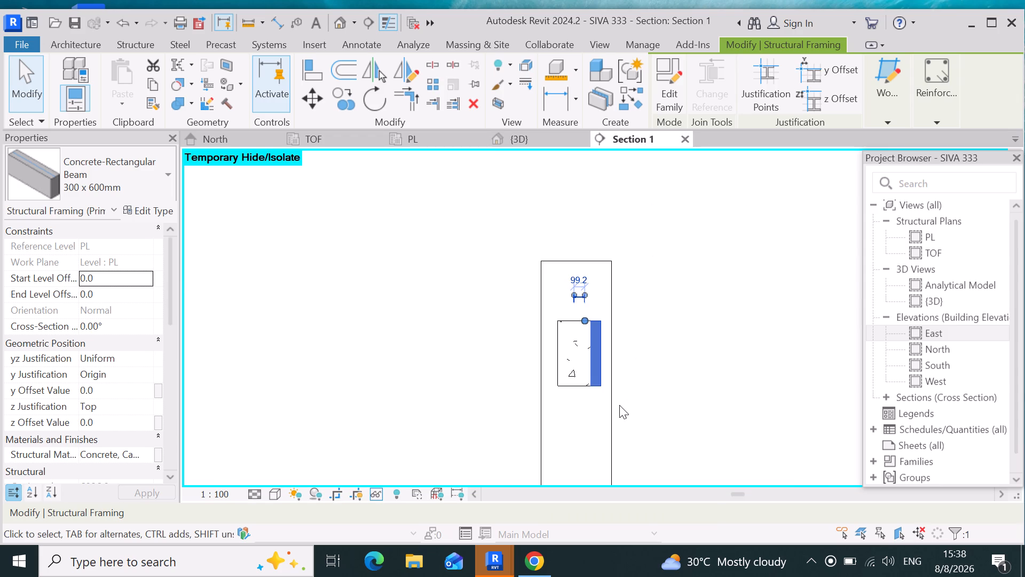
# Delete the overlapping 300 x 600mm beam that projects sideways beyond the other one in the section, leaving a single beam.
pyautogui.scroll(4, 616, 403)
pyautogui.scroll(5, 474, 204)
pyautogui.click(620, 356)
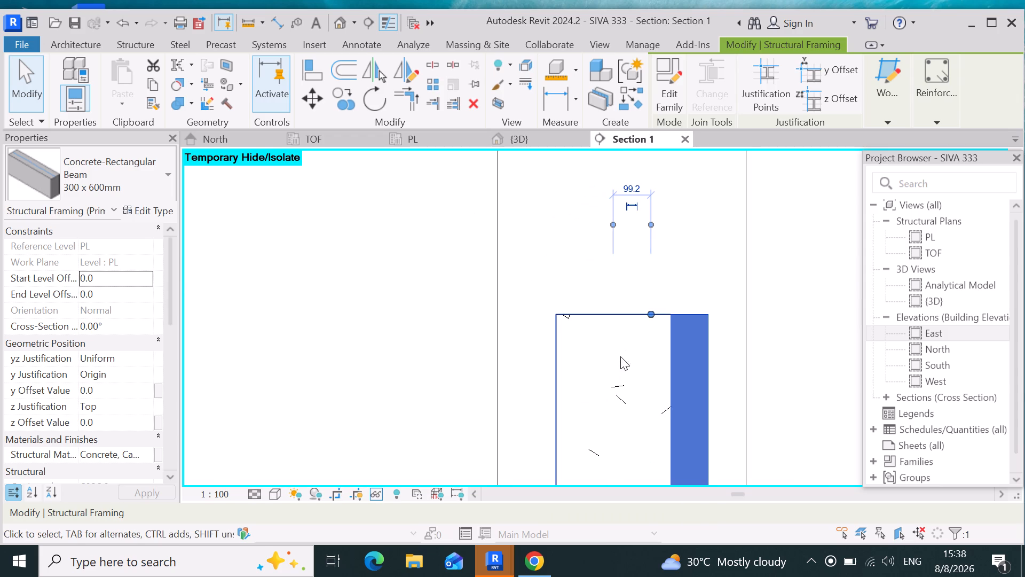
pyautogui.scroll(3, 724, 379)
pyautogui.click(690, 320)
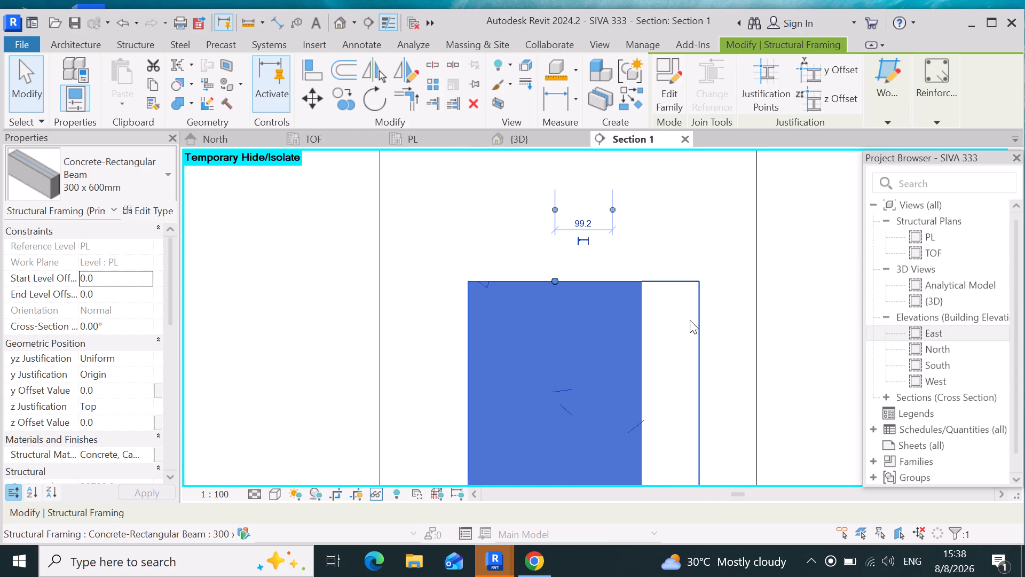
pyautogui.press('Delete')
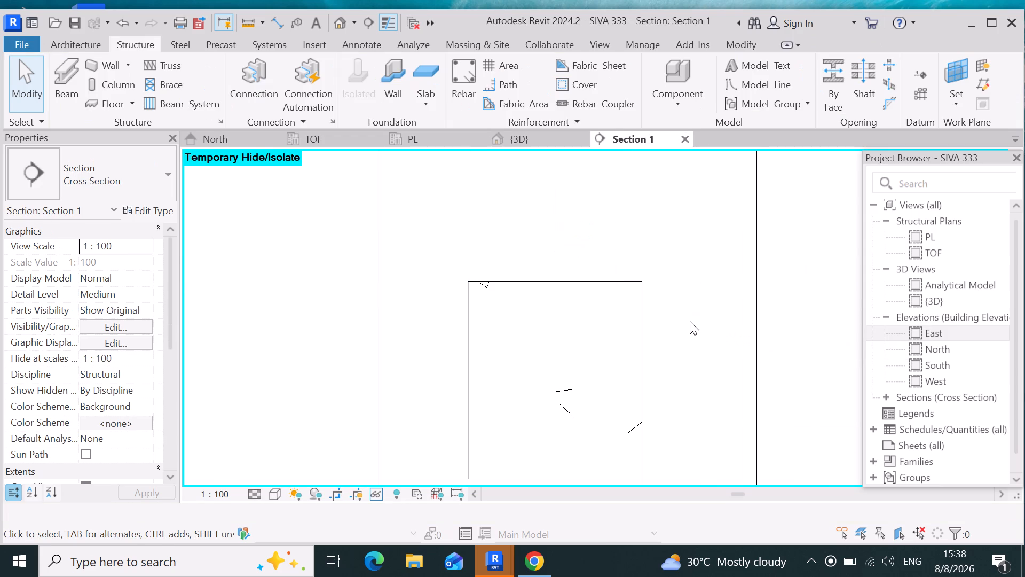
pyautogui.click(554, 369)
pyautogui.click(715, 300)
# Start the rebar Cover tool to check the cover of the remaining 300 x 600mm beam in the section.
pyautogui.scroll(-8, 590, 205)
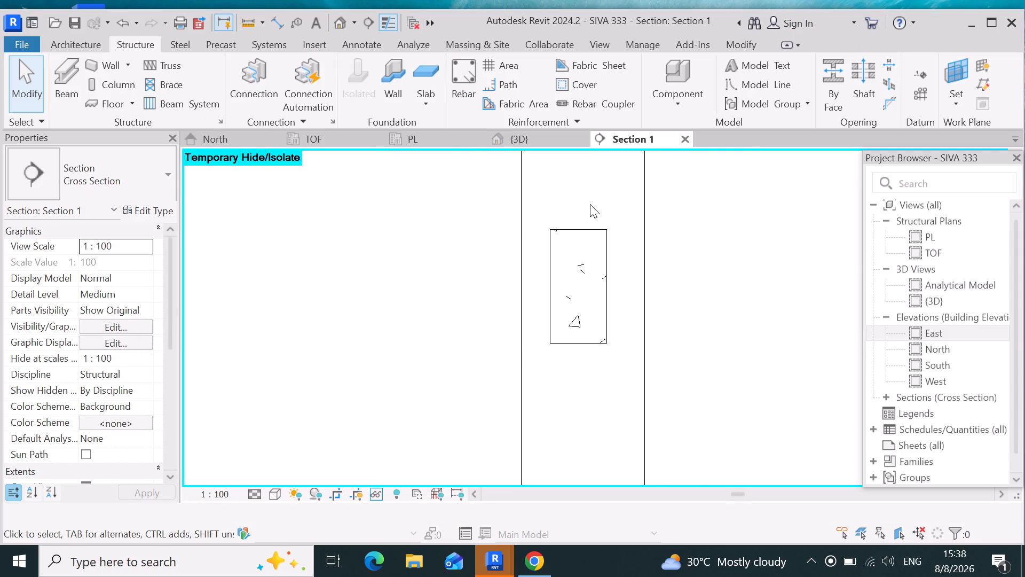
pyautogui.scroll(-4, 616, 264)
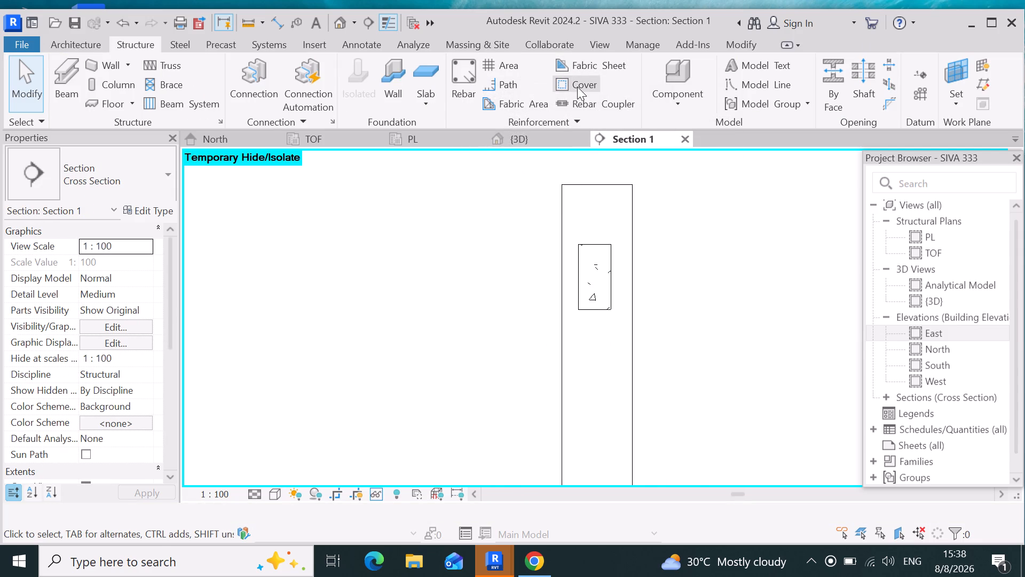
pyautogui.click(563, 85)
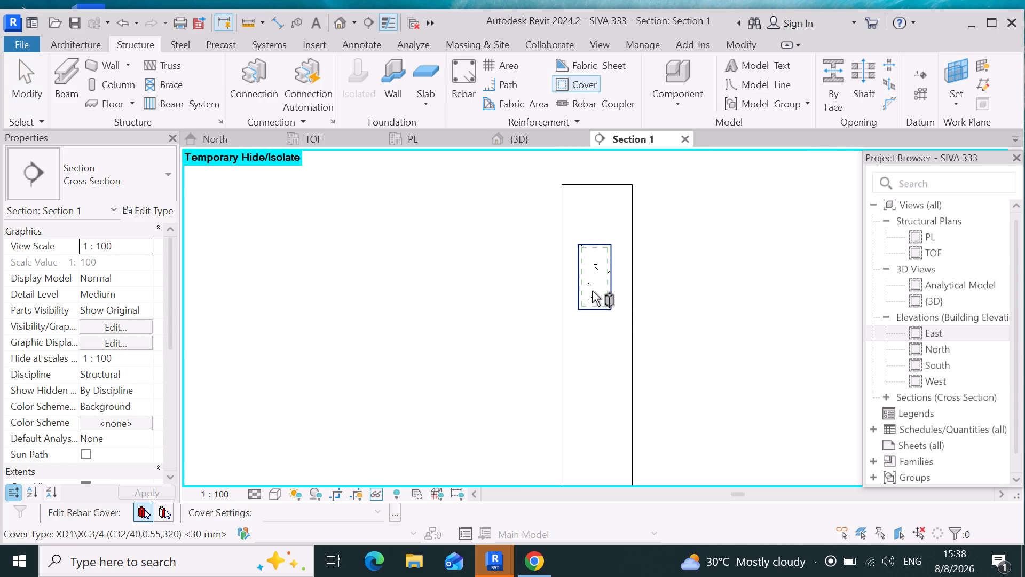
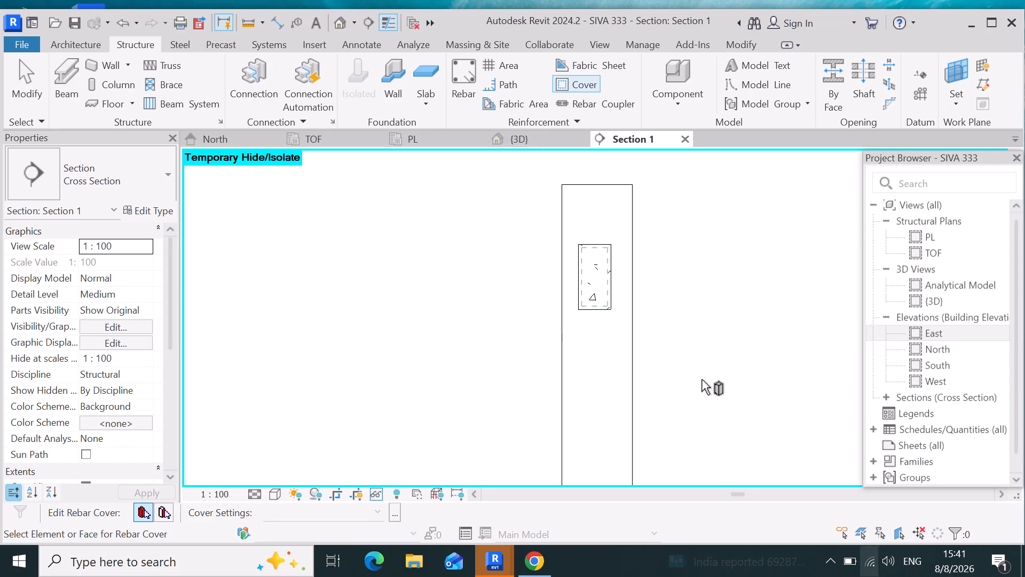
# Add a new 30 mm cover type in the Rebar Cover Settings and select the beam in the section.
pyautogui.click(396, 511)
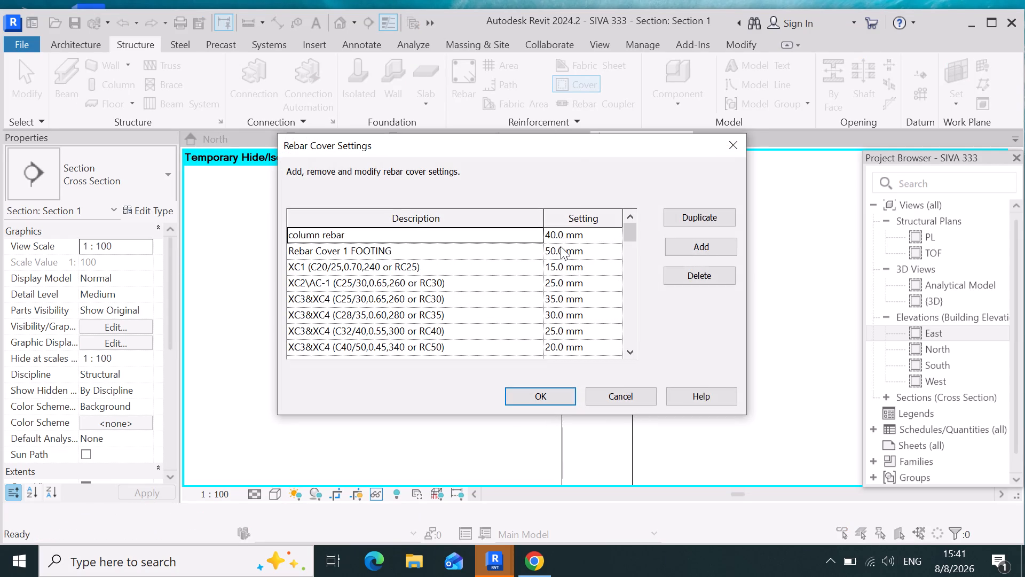
pyautogui.click(720, 247)
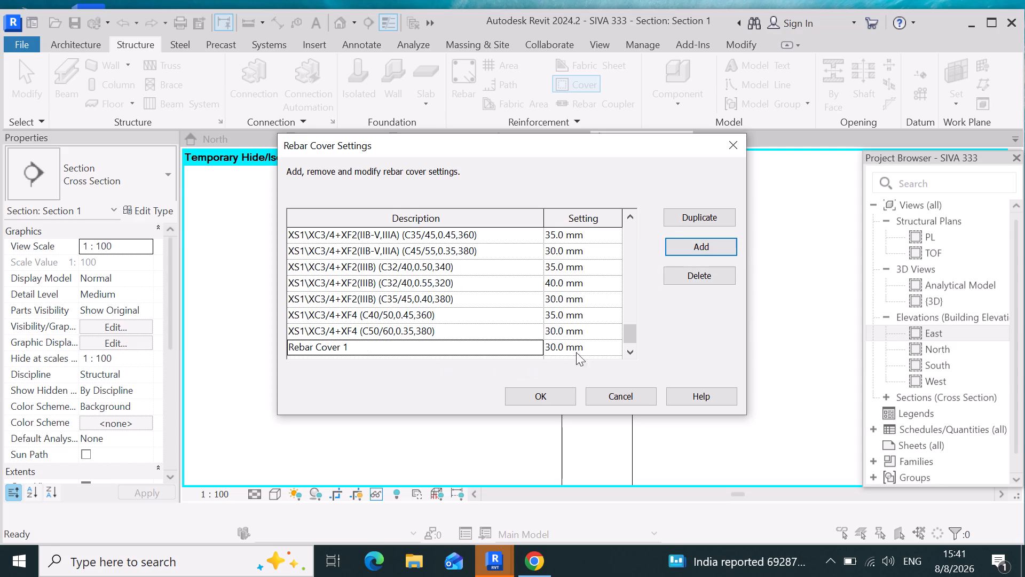
pyautogui.click(603, 347)
pyautogui.click(544, 401)
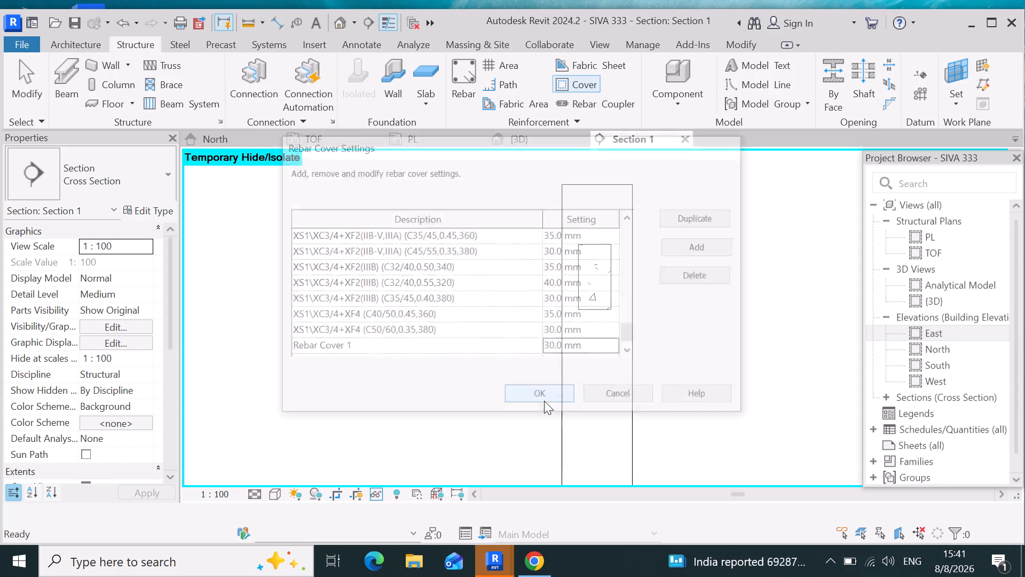
pyautogui.click(601, 292)
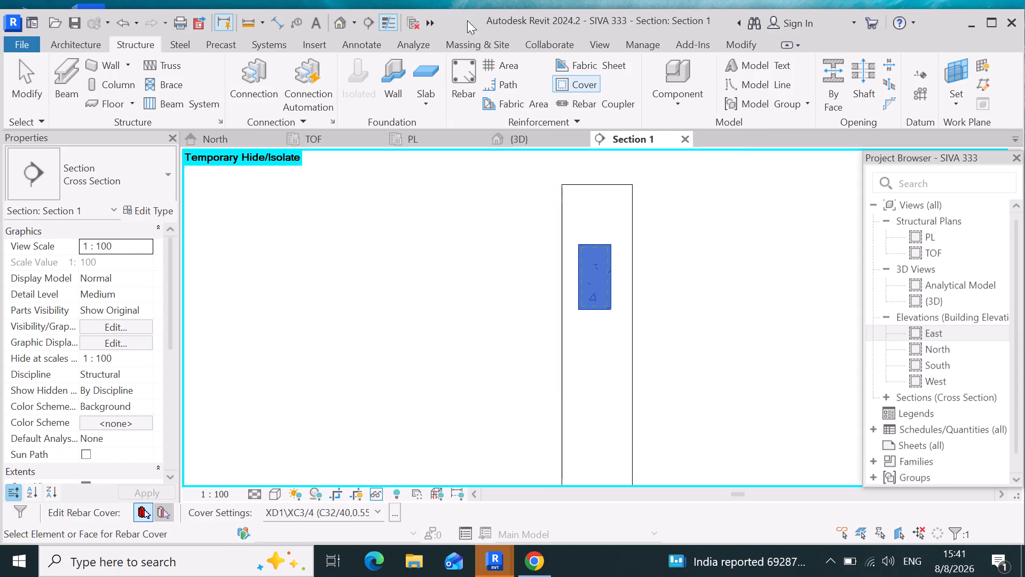
# Start the Rebar tool with bar type H12 and choose the closed tie shape M_T1.
pyautogui.click(469, 76)
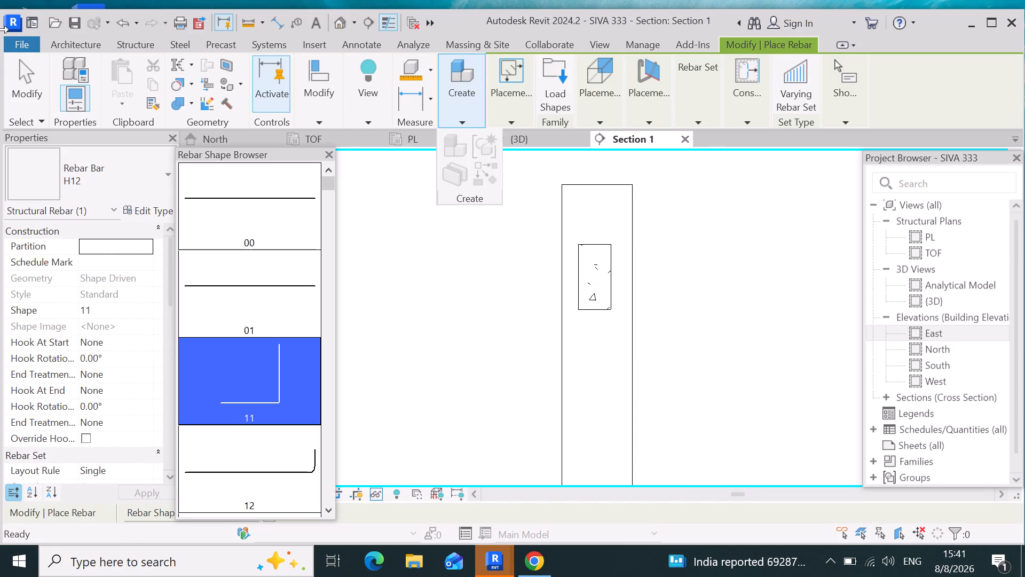
pyautogui.scroll(-20, 270, 396)
pyautogui.scroll(-1, 270, 396)
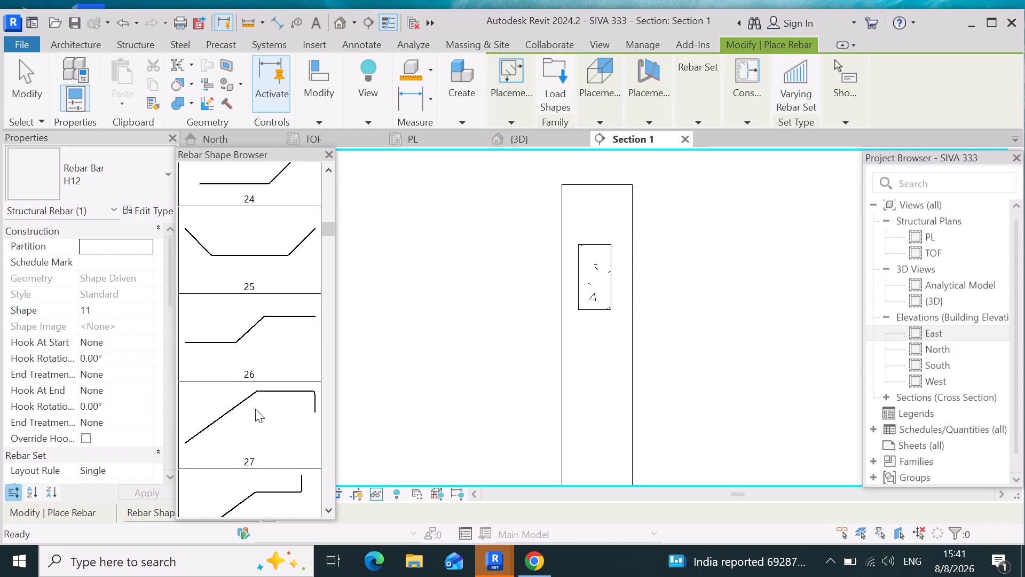
pyautogui.scroll(-20, 255, 409)
pyautogui.scroll(-20, 255, 409)
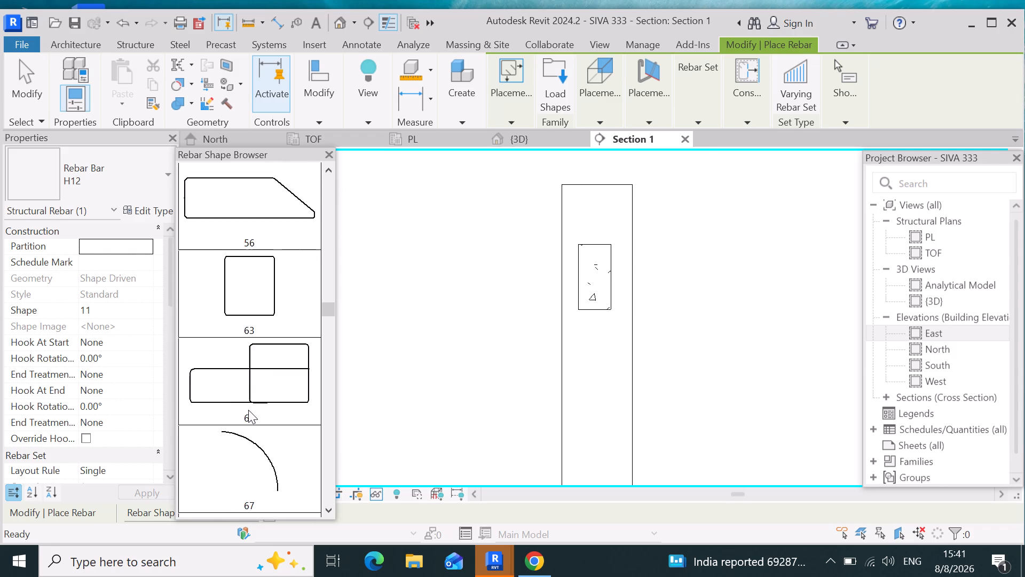
pyautogui.scroll(-20, 248, 409)
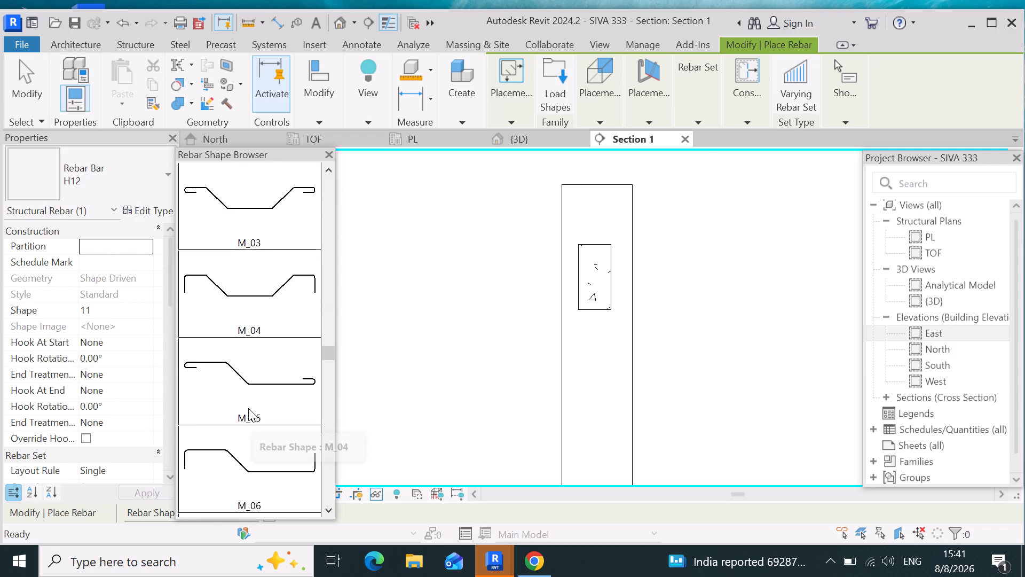
pyautogui.scroll(-20, 248, 408)
pyautogui.scroll(-14, 248, 408)
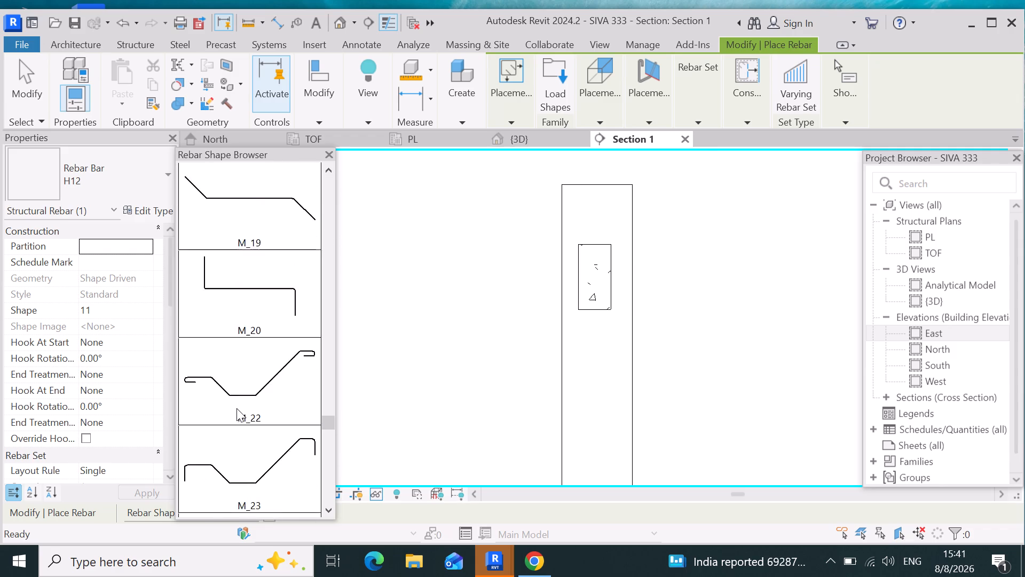
pyautogui.scroll(-20, 236, 408)
pyautogui.scroll(-2, 236, 408)
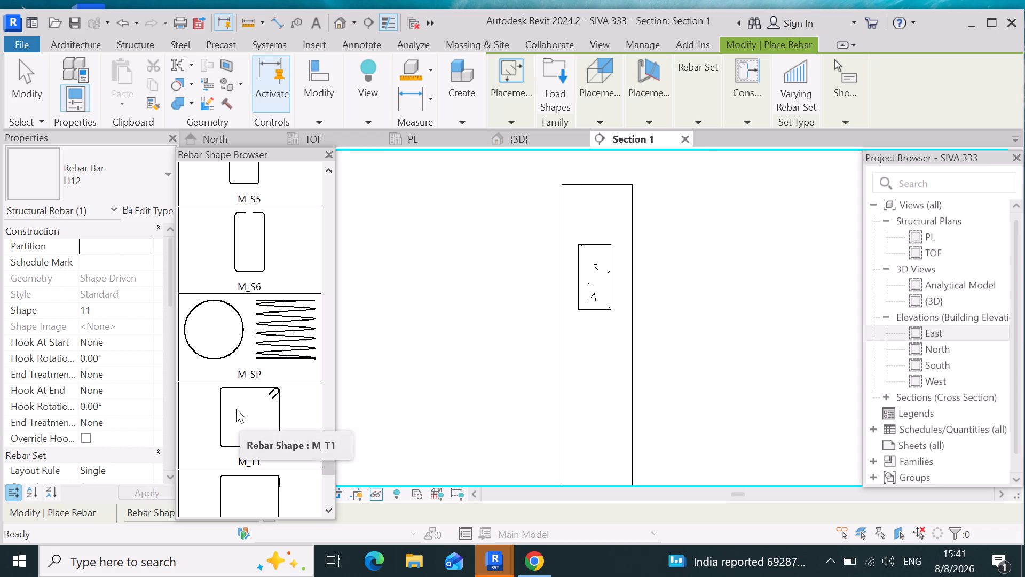
pyautogui.click(245, 400)
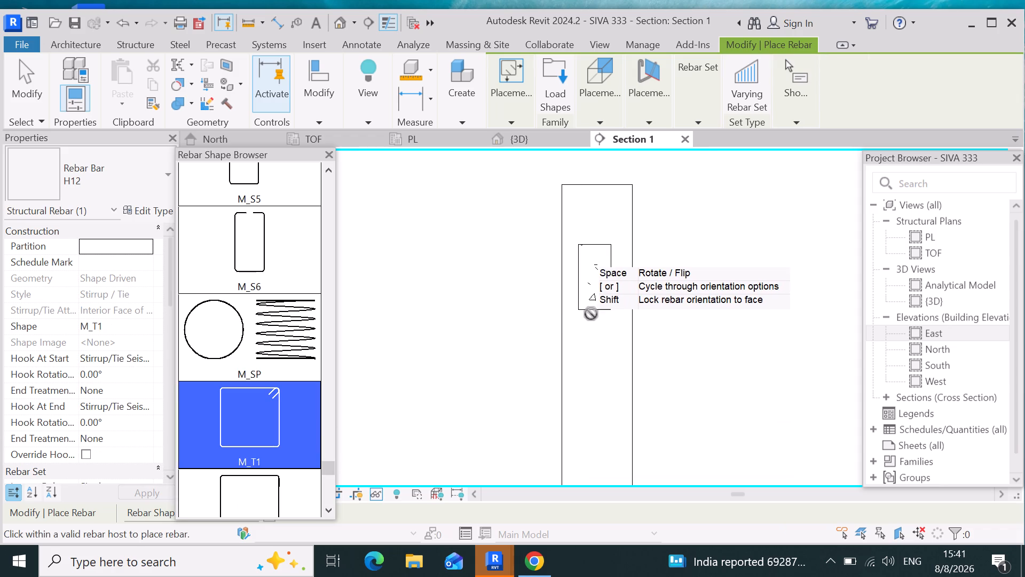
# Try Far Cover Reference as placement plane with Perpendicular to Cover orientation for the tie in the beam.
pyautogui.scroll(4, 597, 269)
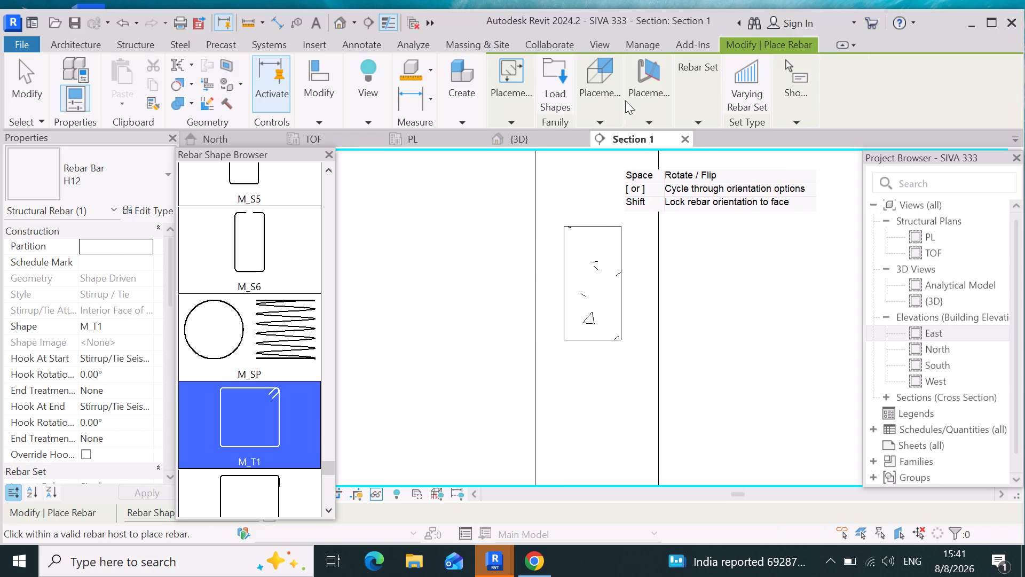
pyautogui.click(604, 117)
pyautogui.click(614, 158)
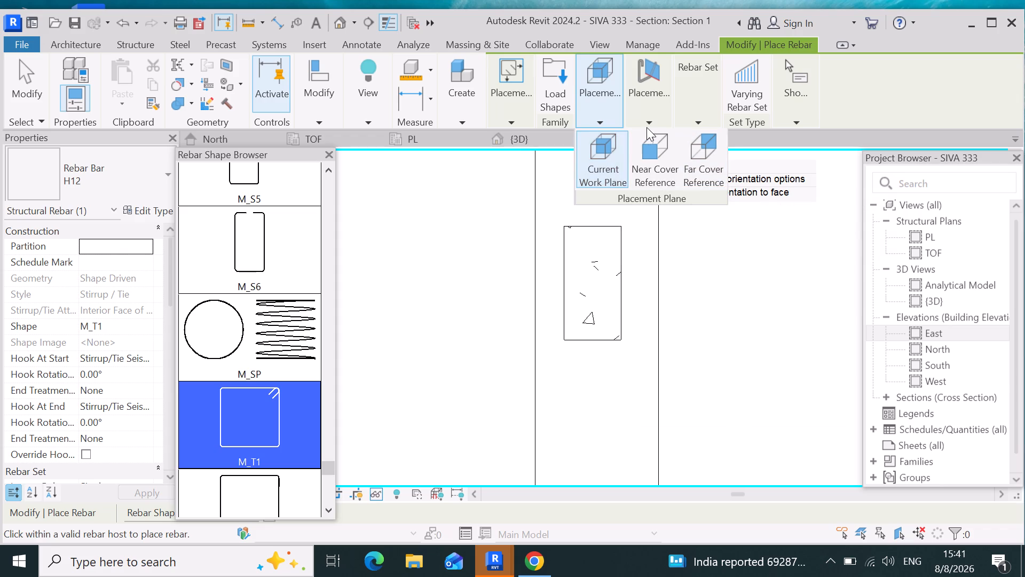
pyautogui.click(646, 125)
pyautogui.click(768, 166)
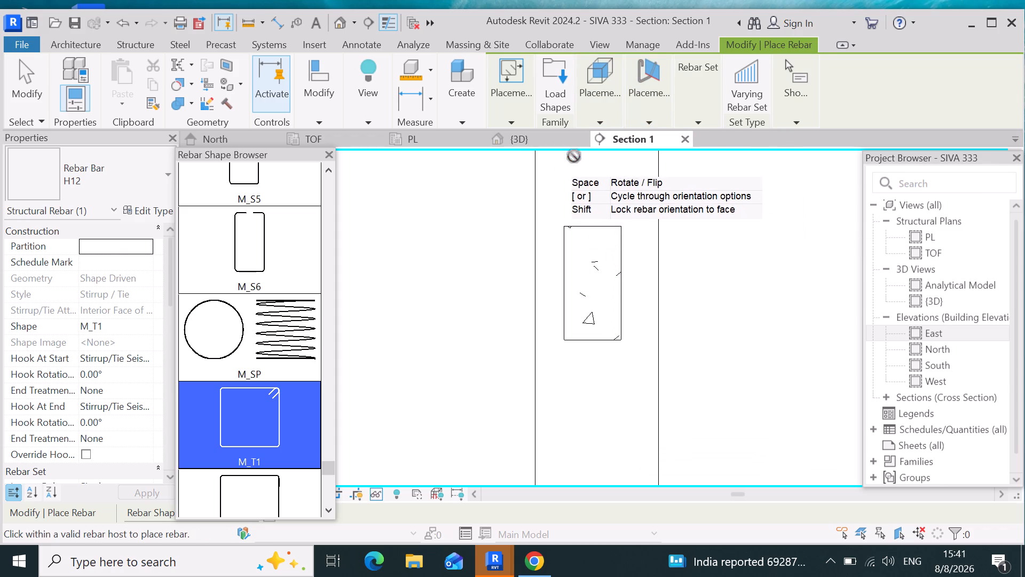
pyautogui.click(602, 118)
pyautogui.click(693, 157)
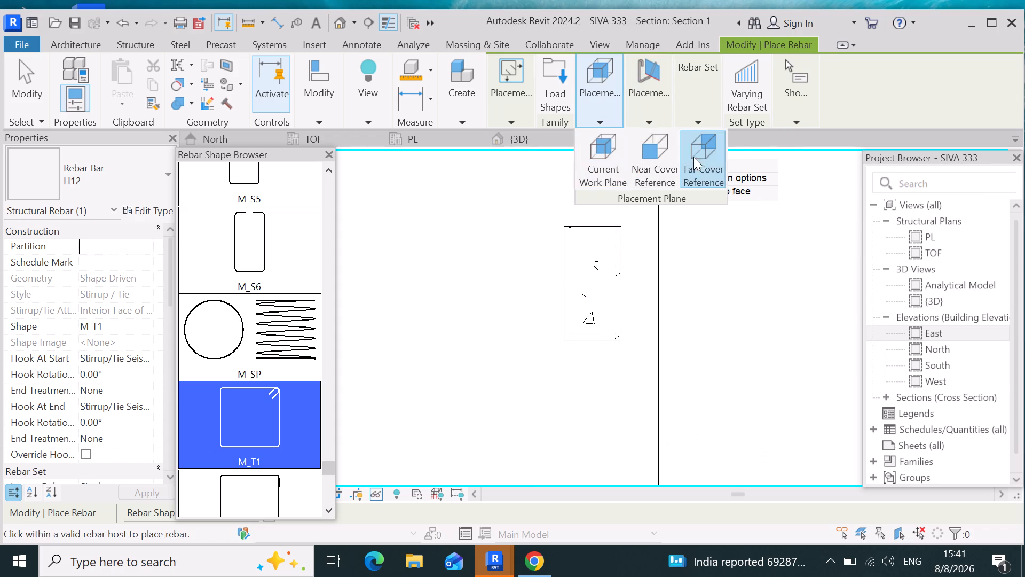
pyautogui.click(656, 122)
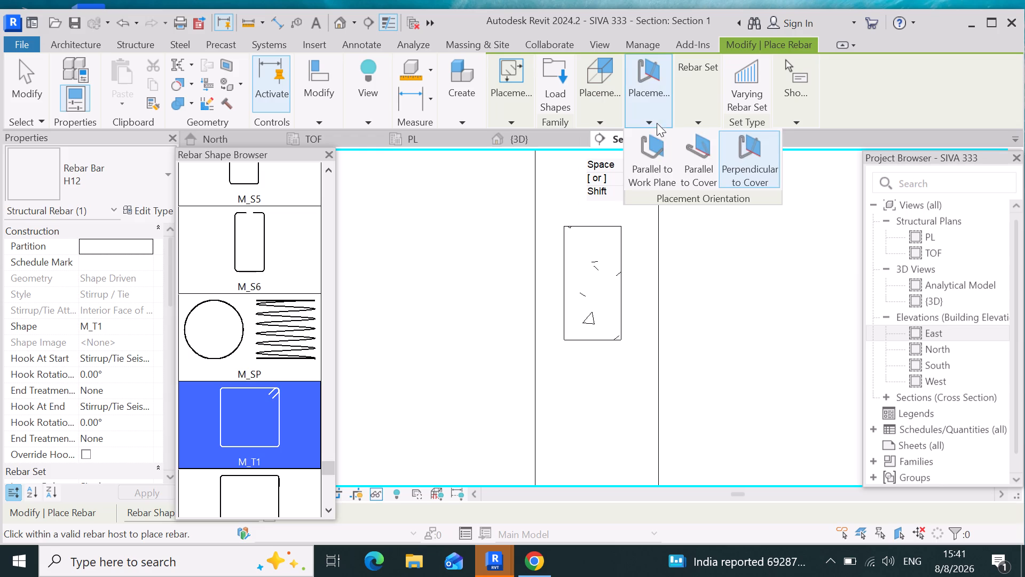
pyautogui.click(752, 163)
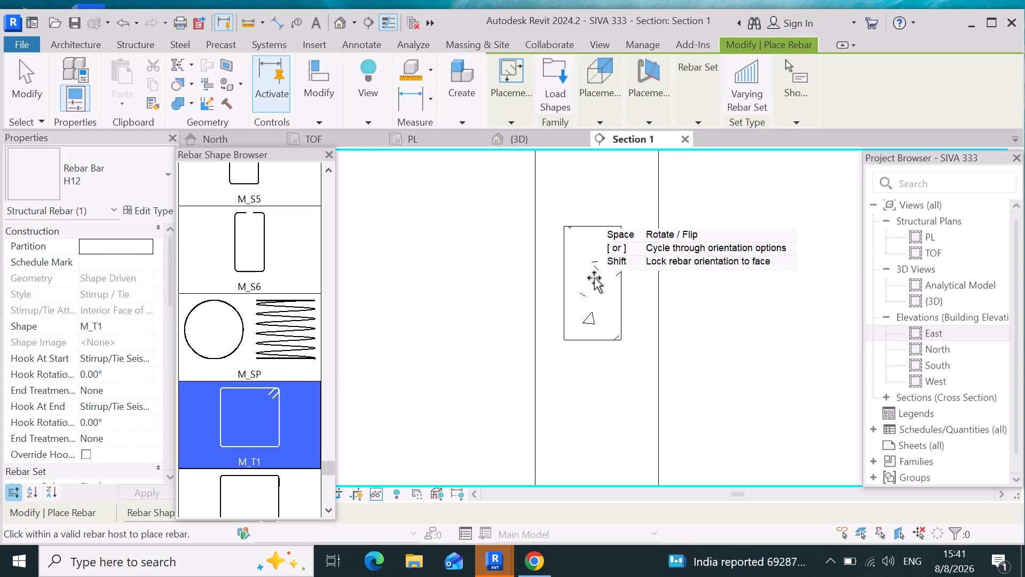
# Place the M_T1 tie inside the beam section on the Current Work Plane, oriented Parallel to Work Plane.
pyautogui.click(226, 405)
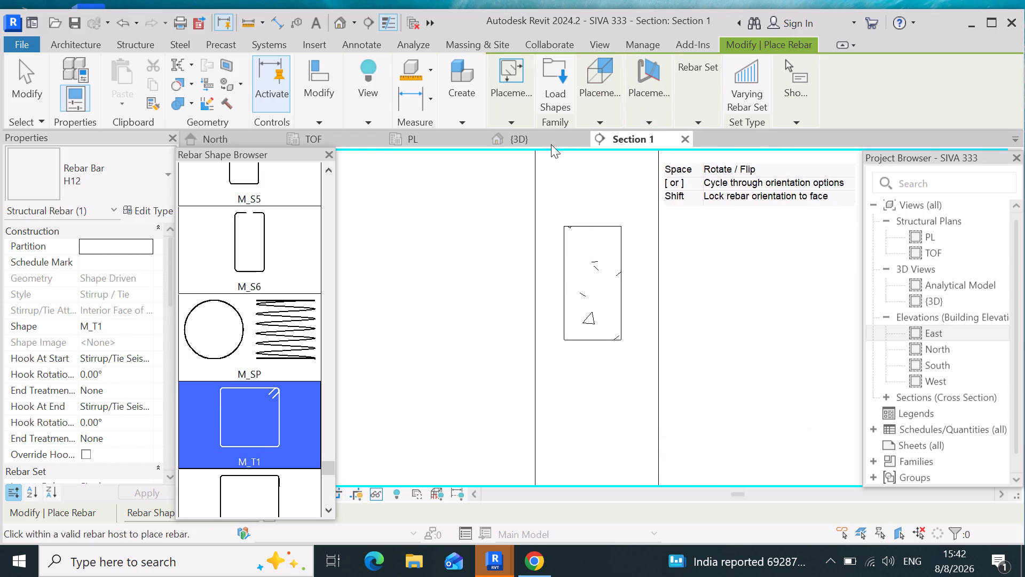
pyautogui.click(592, 118)
pyautogui.click(608, 153)
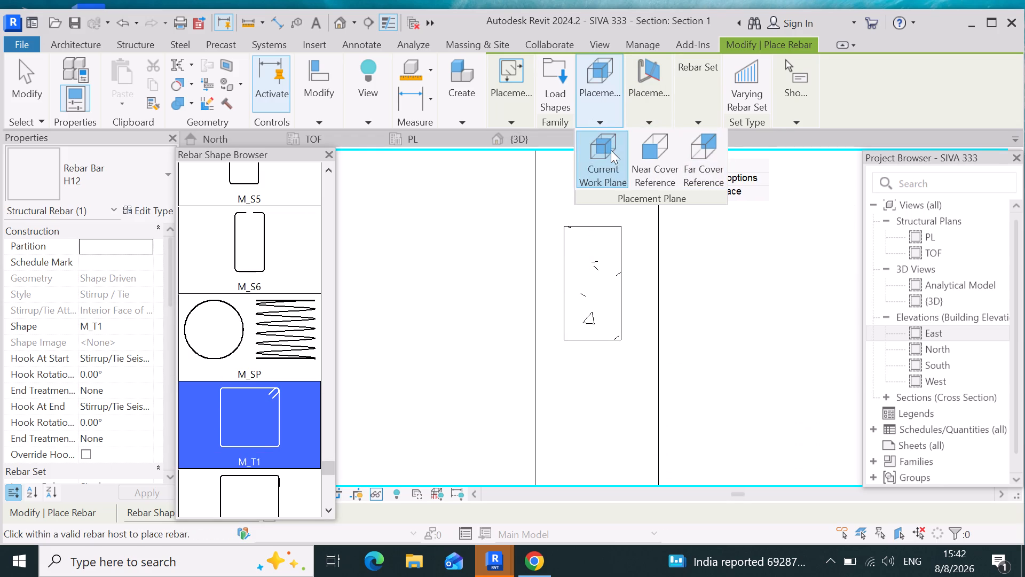
pyautogui.click(647, 129)
pyautogui.click(649, 124)
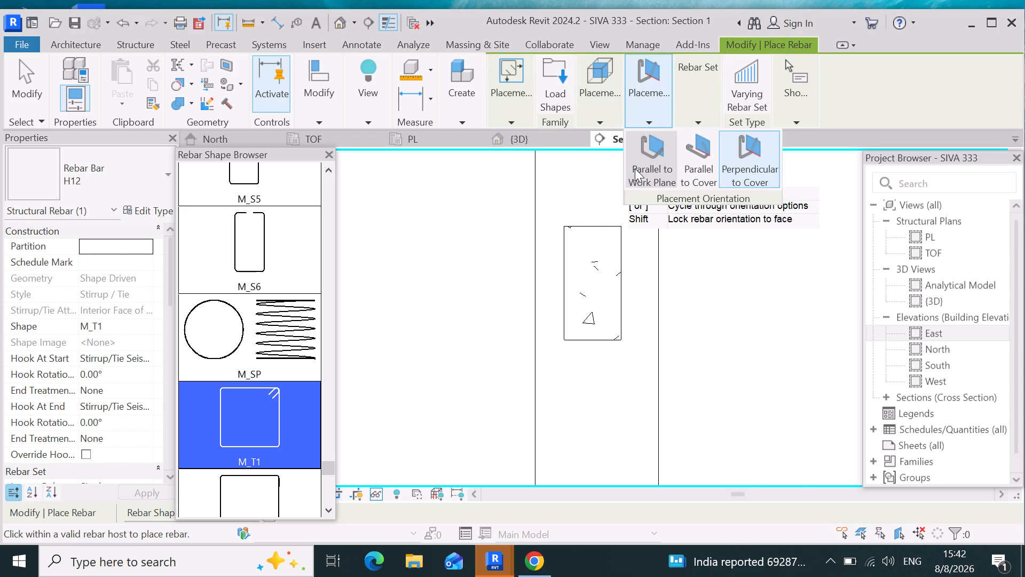
pyautogui.click(637, 168)
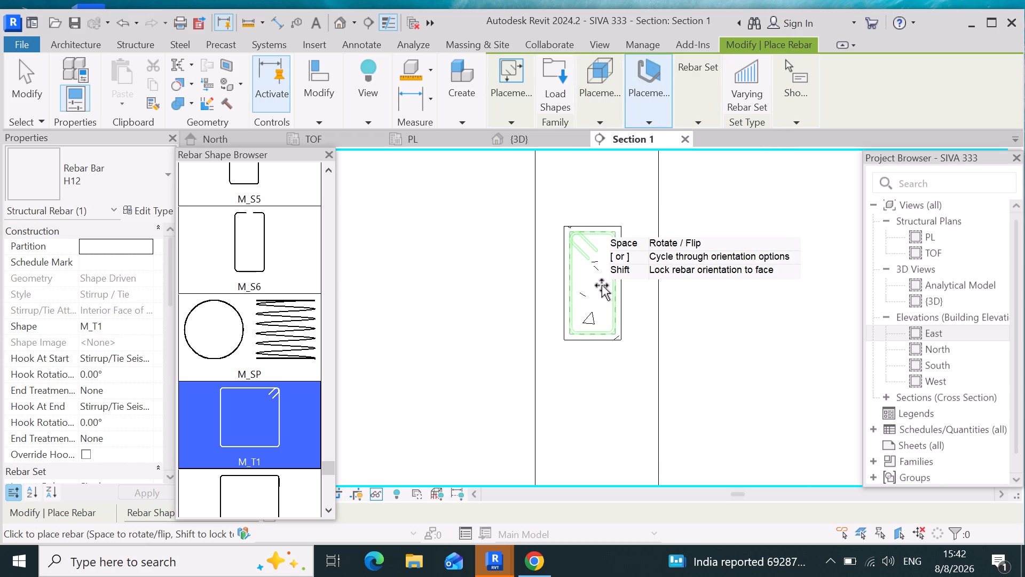
pyautogui.click(602, 285)
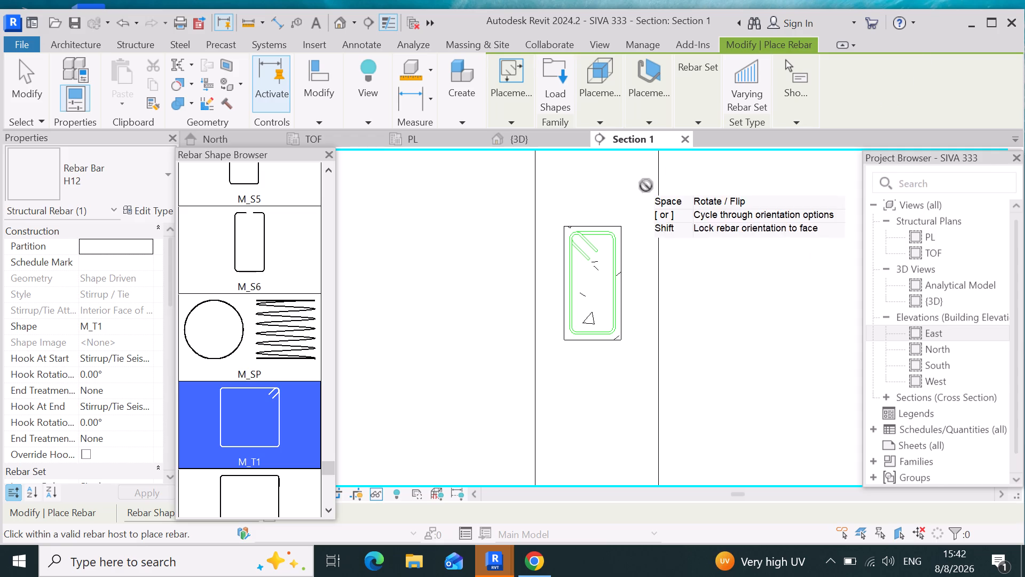
# Set rebar placement to Current Work Plane with Perpendicular to Cover orientation for the bars inside the tie.
pyautogui.click(605, 120)
pyautogui.click(700, 143)
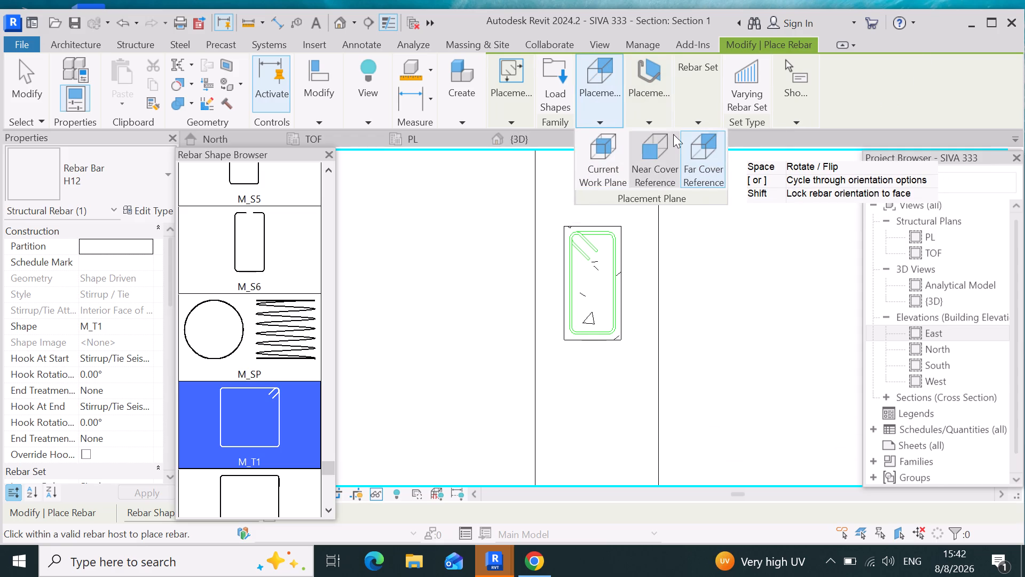
pyautogui.click(646, 123)
pyautogui.click(738, 152)
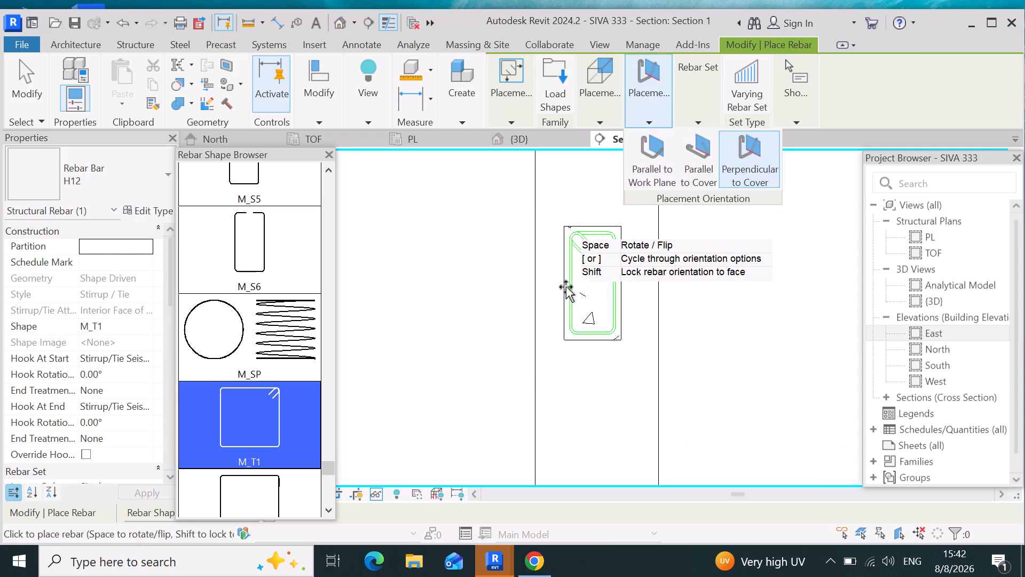
pyautogui.click(599, 122)
pyautogui.click(610, 148)
pyautogui.click(603, 121)
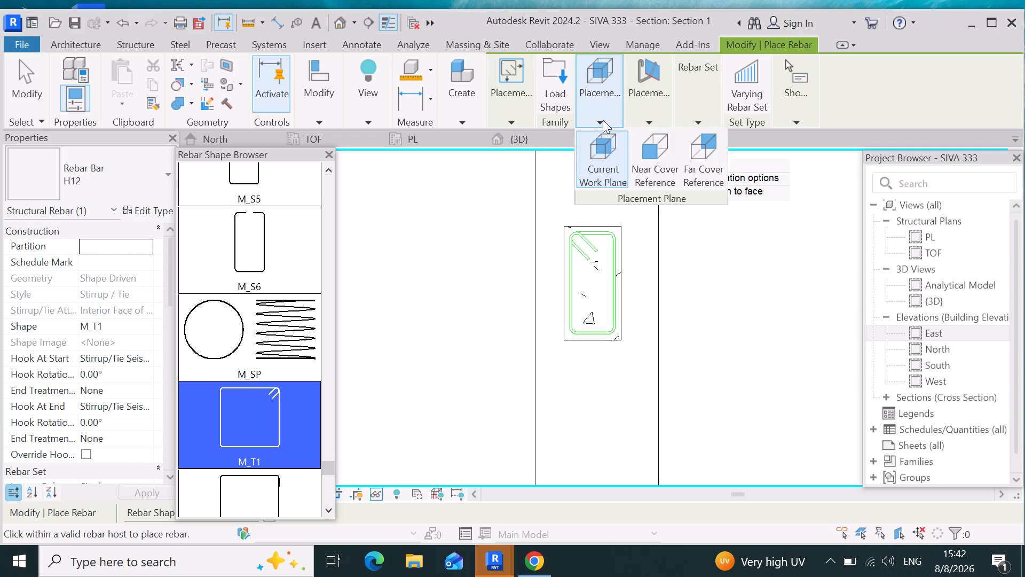
pyautogui.click(649, 121)
pyautogui.click(732, 140)
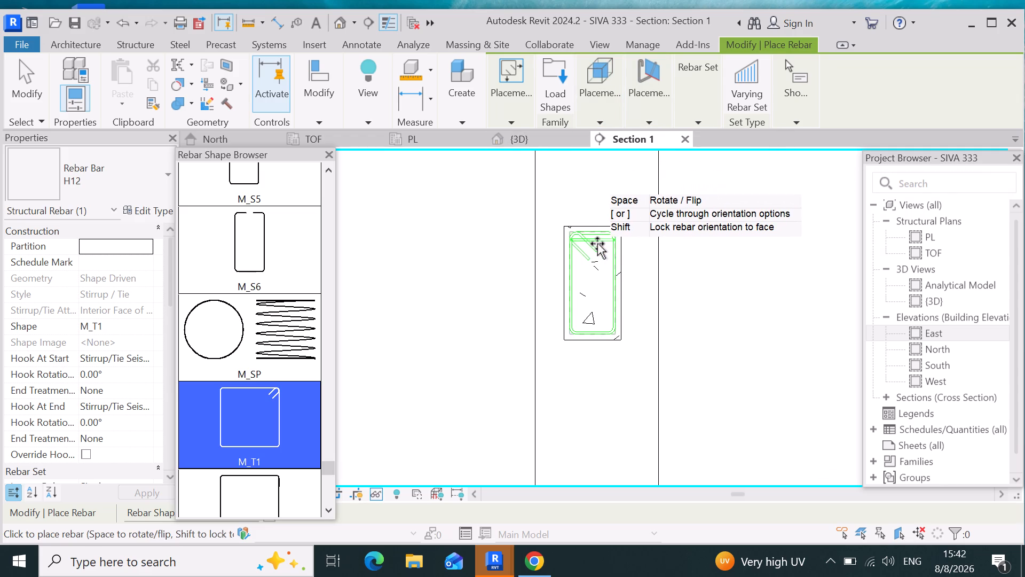
pyautogui.scroll(4, 595, 243)
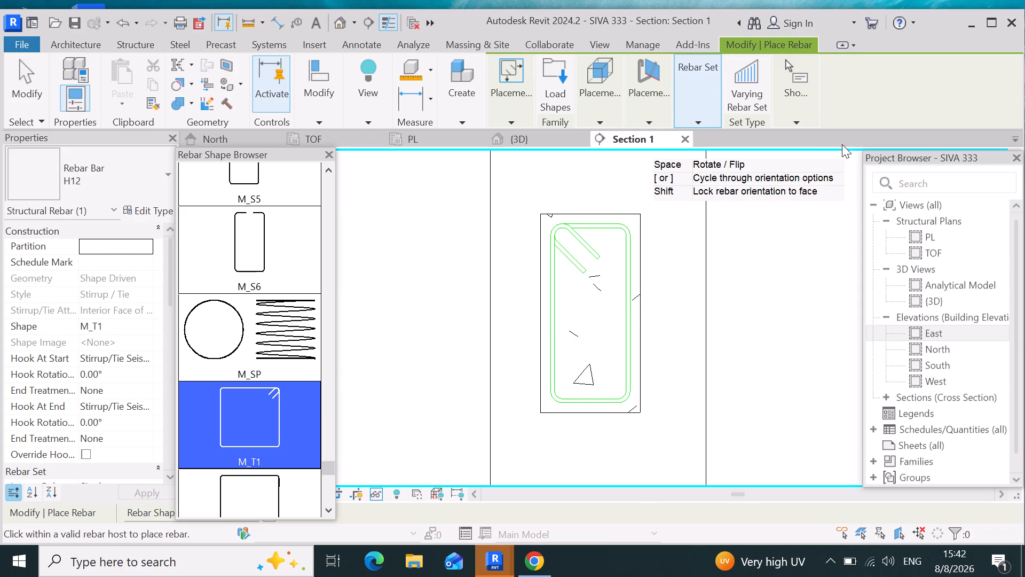
pyautogui.click(650, 124)
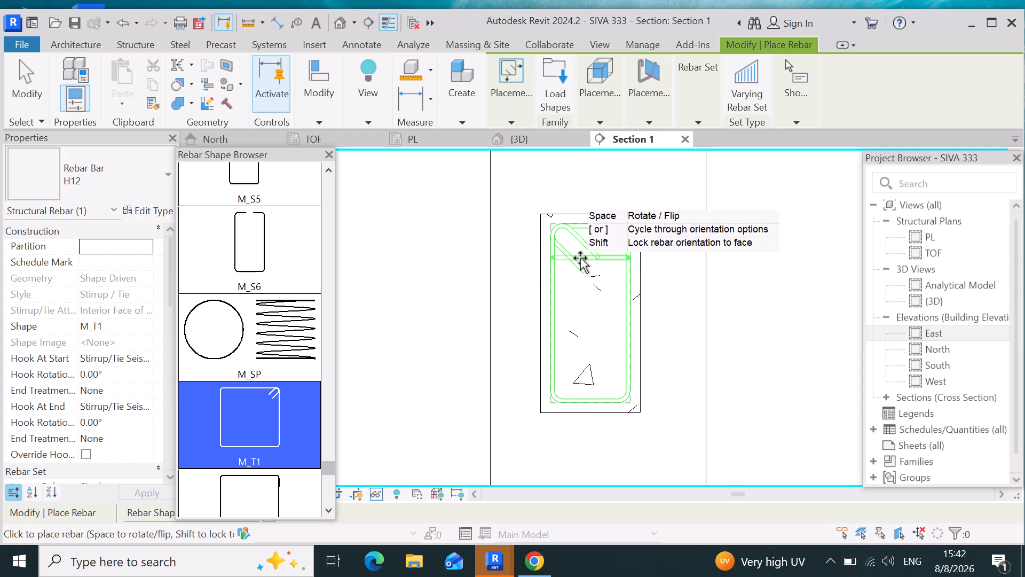
# Choose the straight rebar shape 00 for the H12 longitudinal bars.
pyautogui.scroll(8, 222, 299)
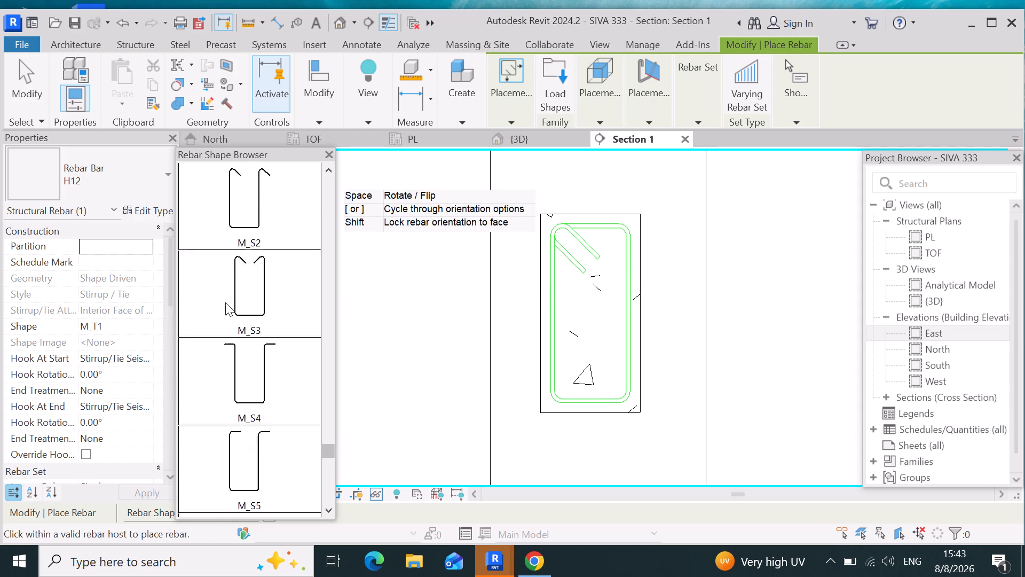
pyautogui.scroll(20, 225, 302)
pyautogui.scroll(13, 225, 302)
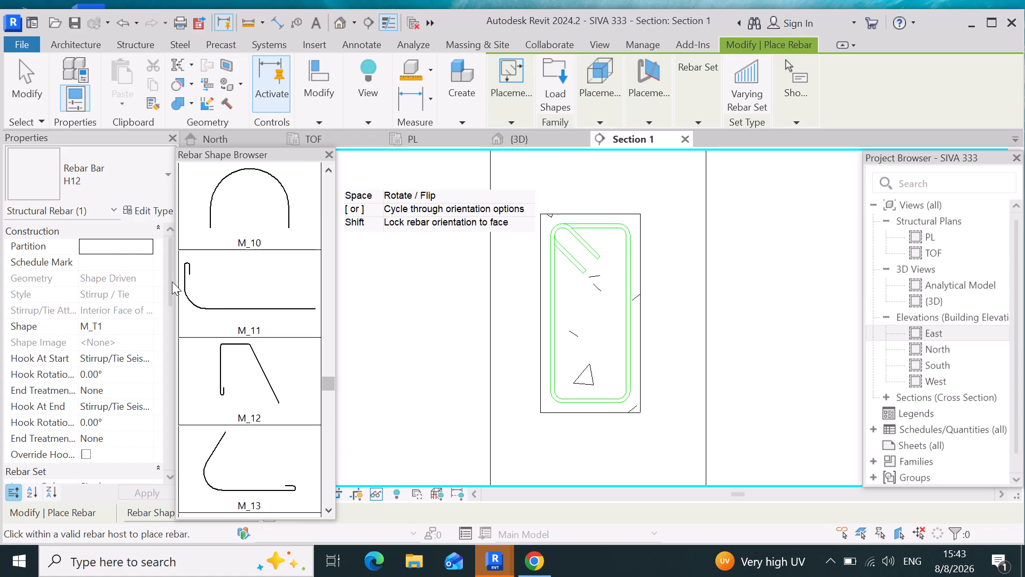
pyautogui.scroll(11, 172, 282)
pyautogui.scroll(18, 294, 292)
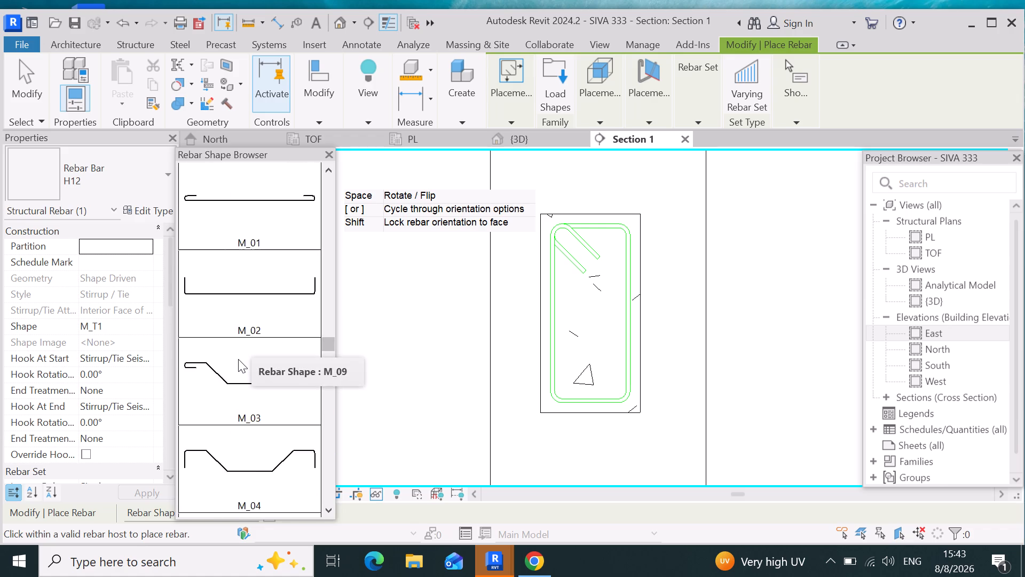
pyautogui.scroll(20, 238, 359)
pyautogui.scroll(13, 238, 359)
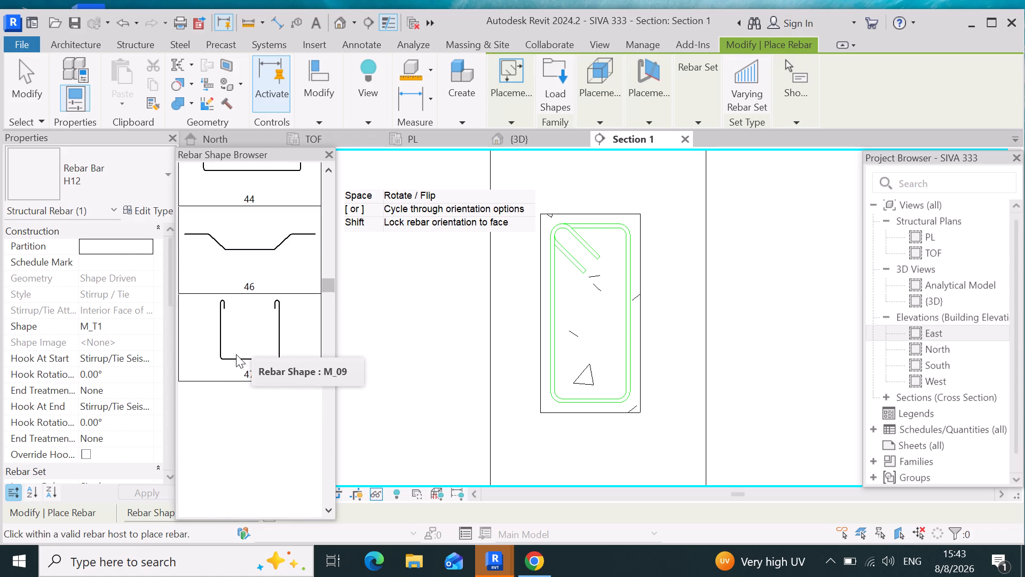
pyautogui.scroll(20, 236, 354)
pyautogui.scroll(13, 236, 354)
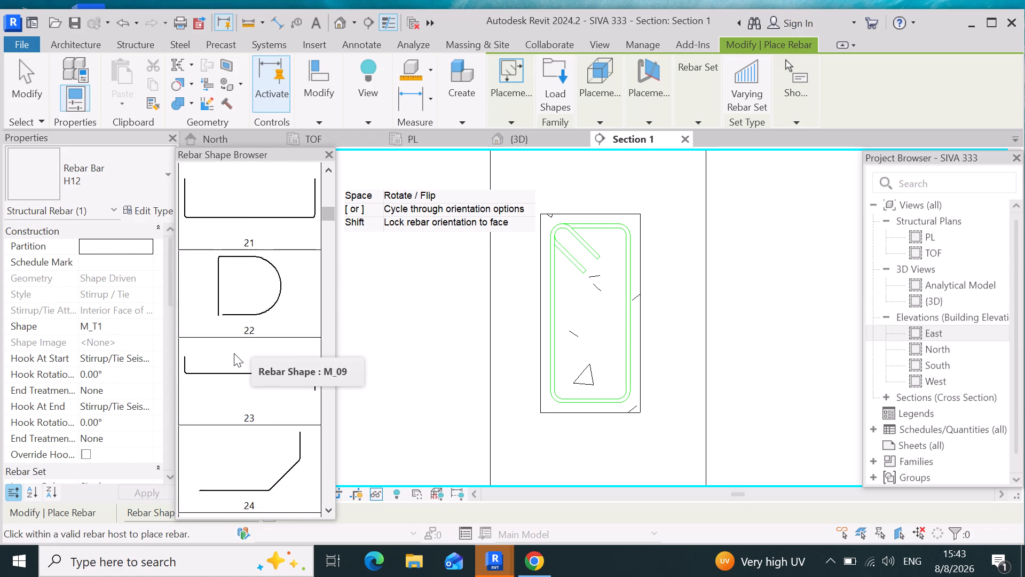
pyautogui.scroll(15, 234, 353)
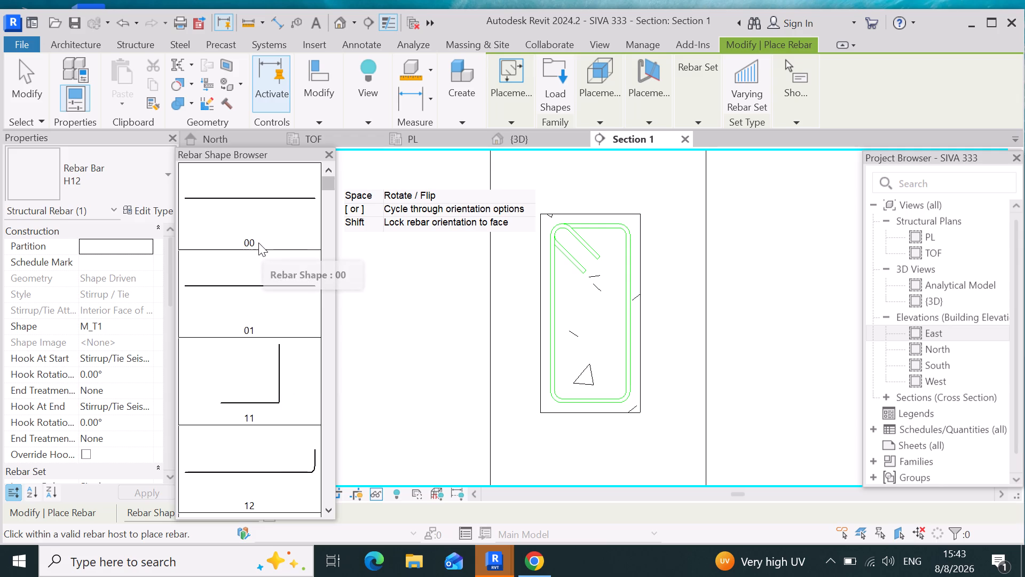
pyautogui.click(258, 243)
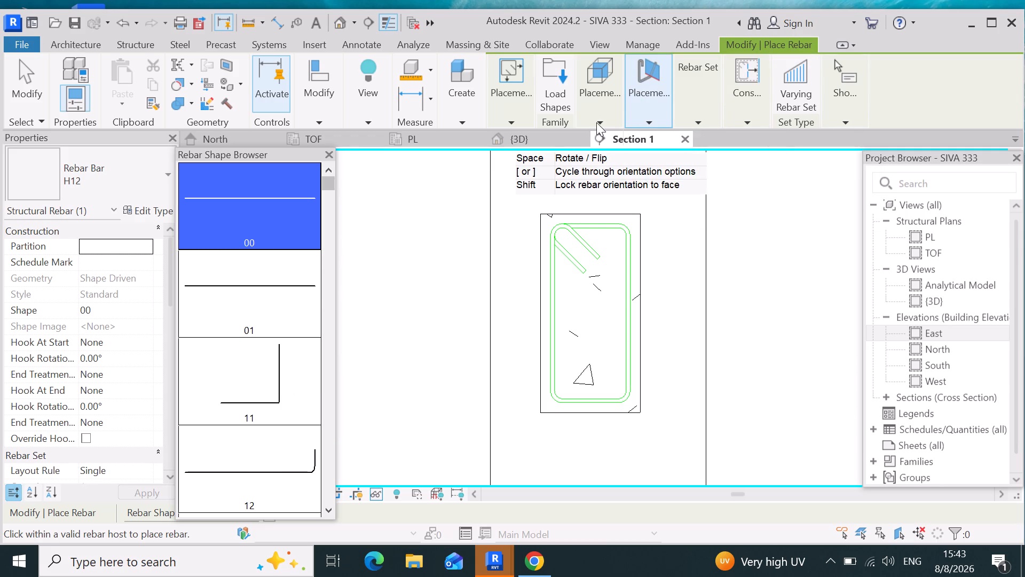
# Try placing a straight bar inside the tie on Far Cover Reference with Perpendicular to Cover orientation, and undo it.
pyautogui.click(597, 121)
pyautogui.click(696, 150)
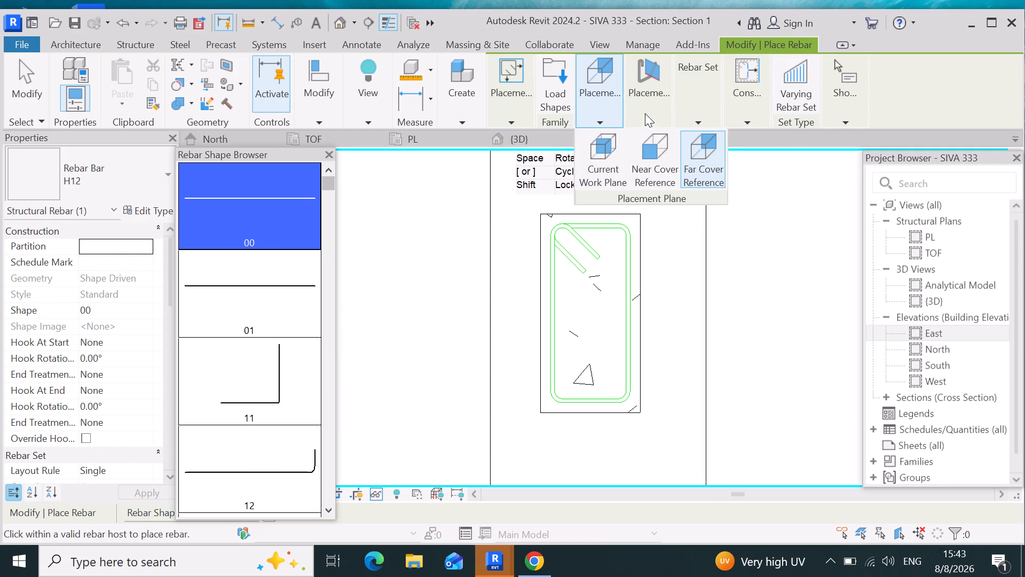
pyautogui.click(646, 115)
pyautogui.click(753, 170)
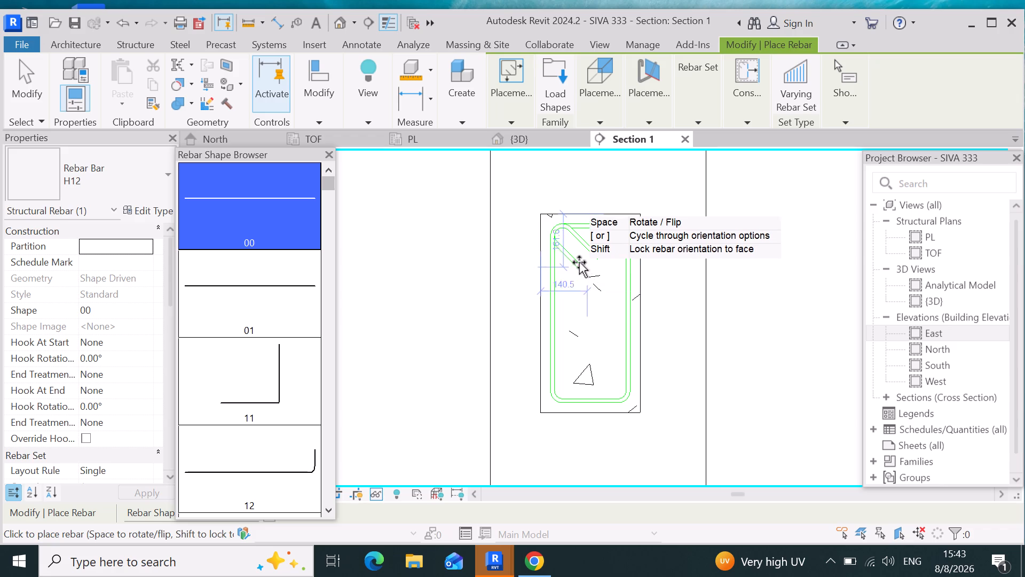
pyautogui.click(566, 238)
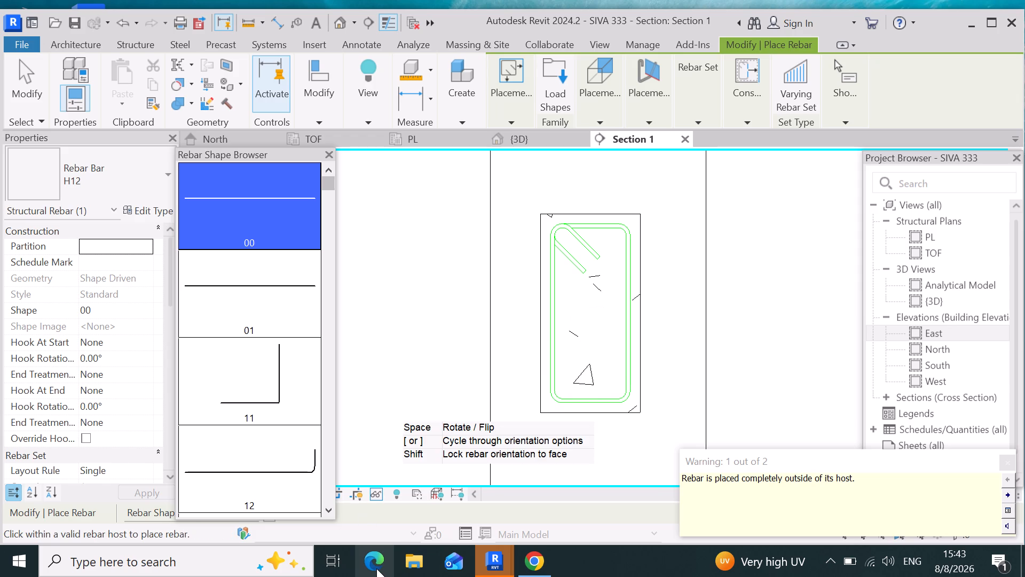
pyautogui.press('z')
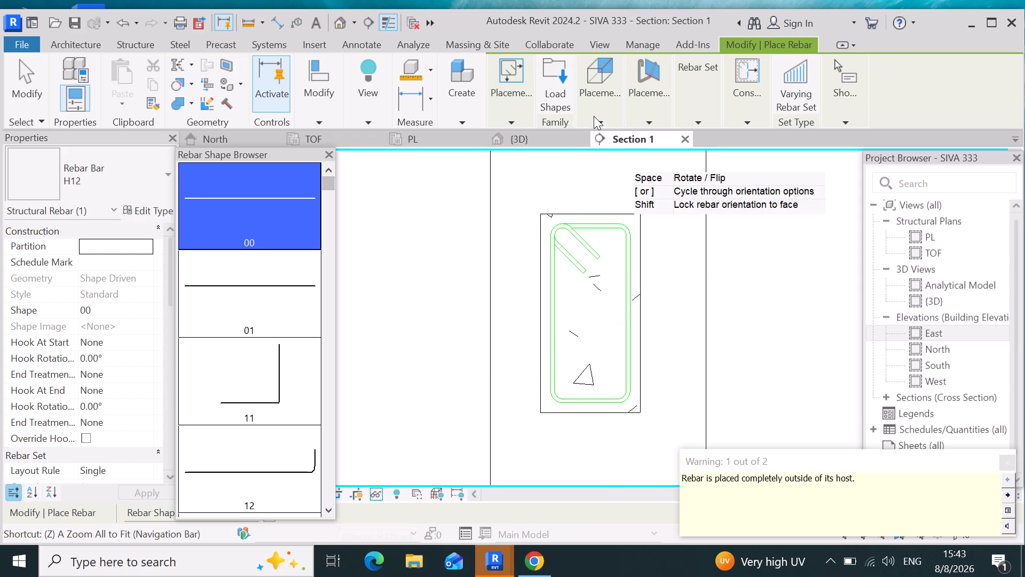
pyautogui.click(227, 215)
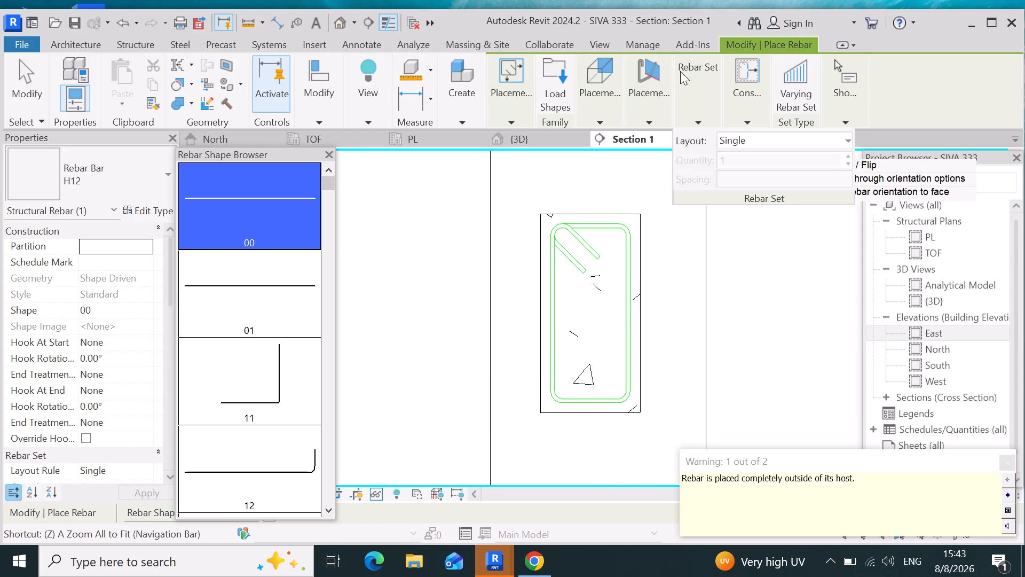
# Set the straight bar placement to Current Work Plane with Perpendicular to Cover orientation.
pyautogui.click(604, 121)
pyautogui.click(595, 150)
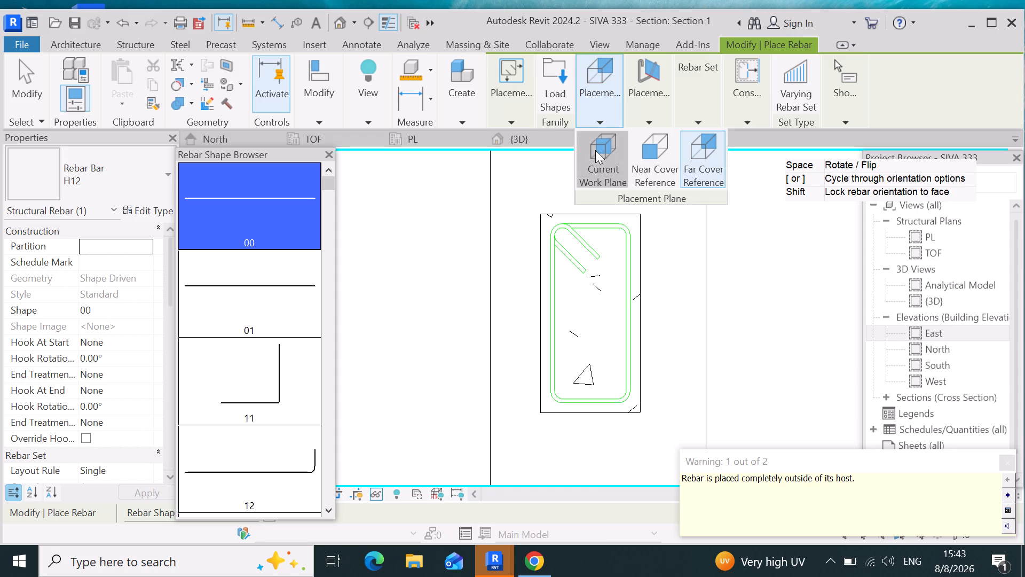
pyautogui.click(645, 117)
pyautogui.click(735, 170)
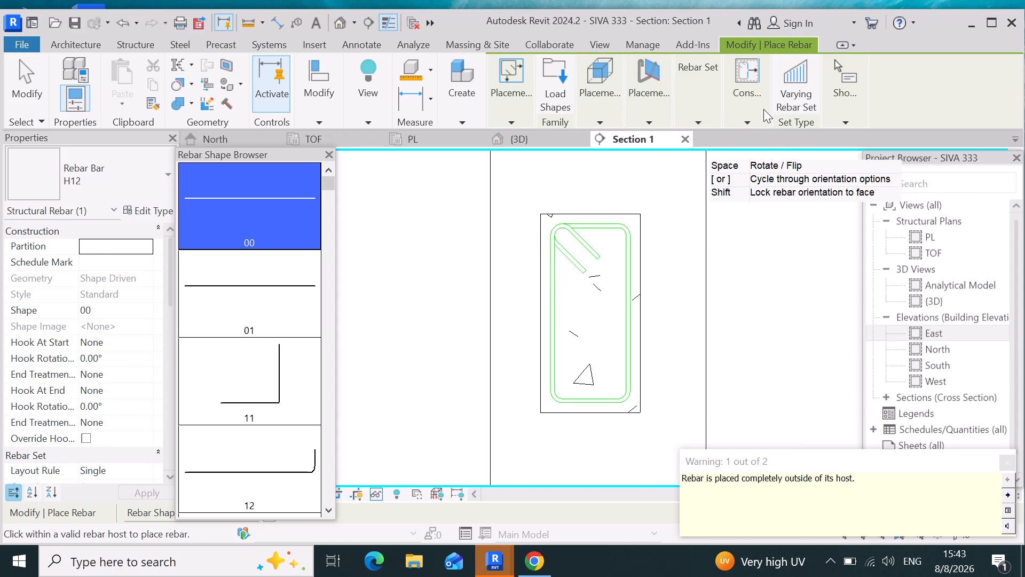
# Place two Fixed Number sets of 4 straight H12 bars, one along each vertical leg of the tie.
pyautogui.click(700, 118)
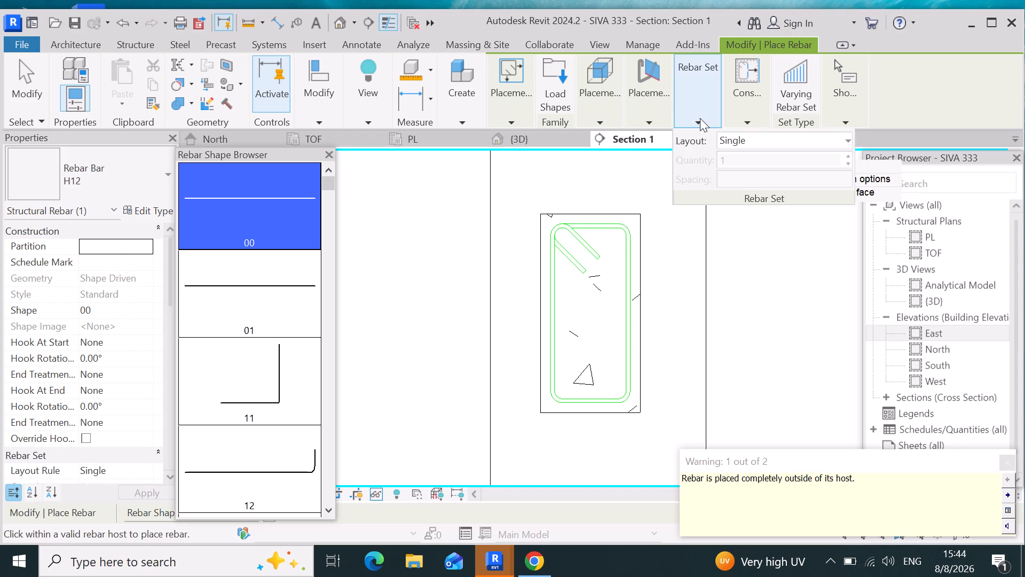
pyautogui.click(848, 139)
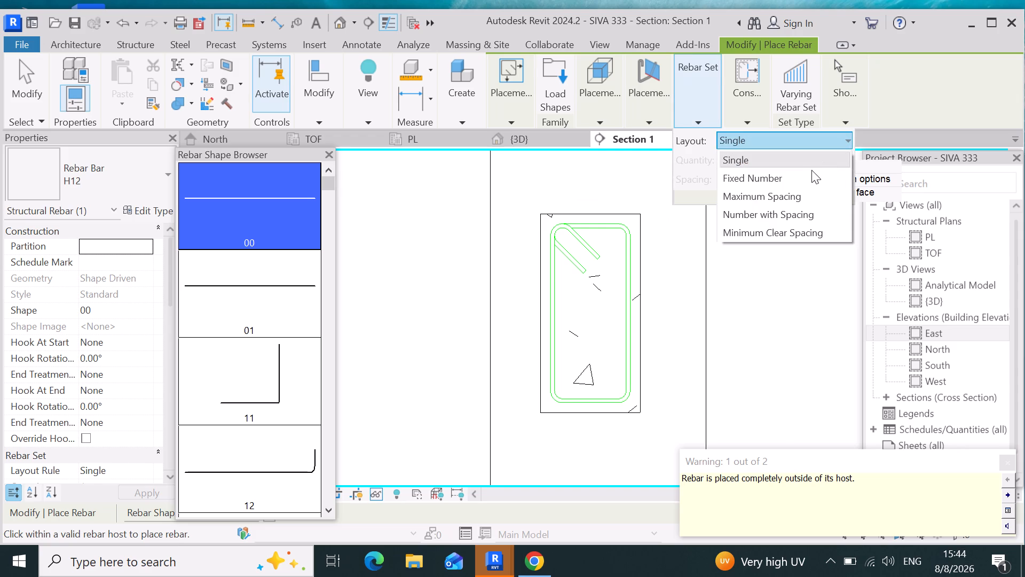
pyautogui.click(797, 182)
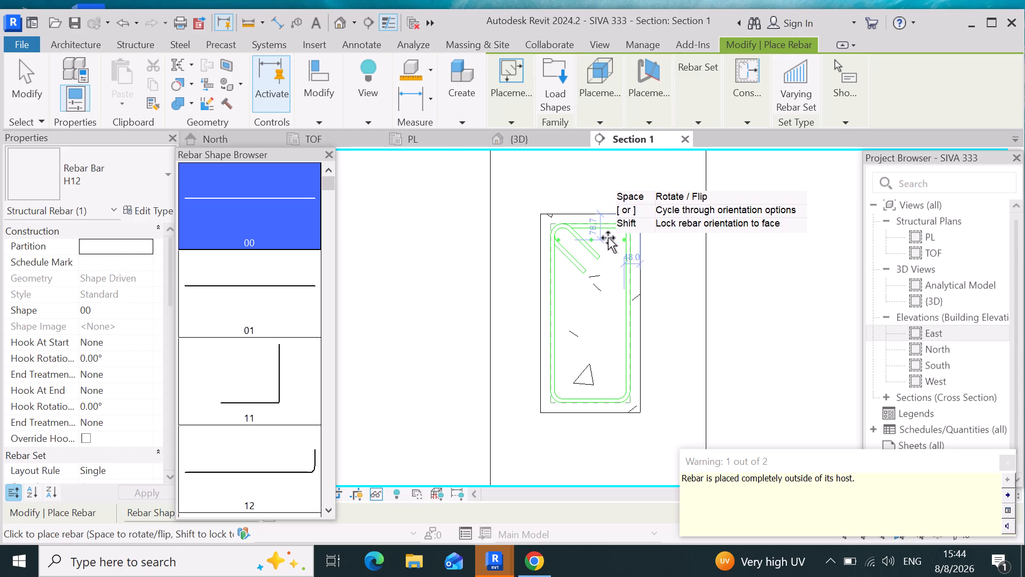
pyautogui.scroll(6, 608, 238)
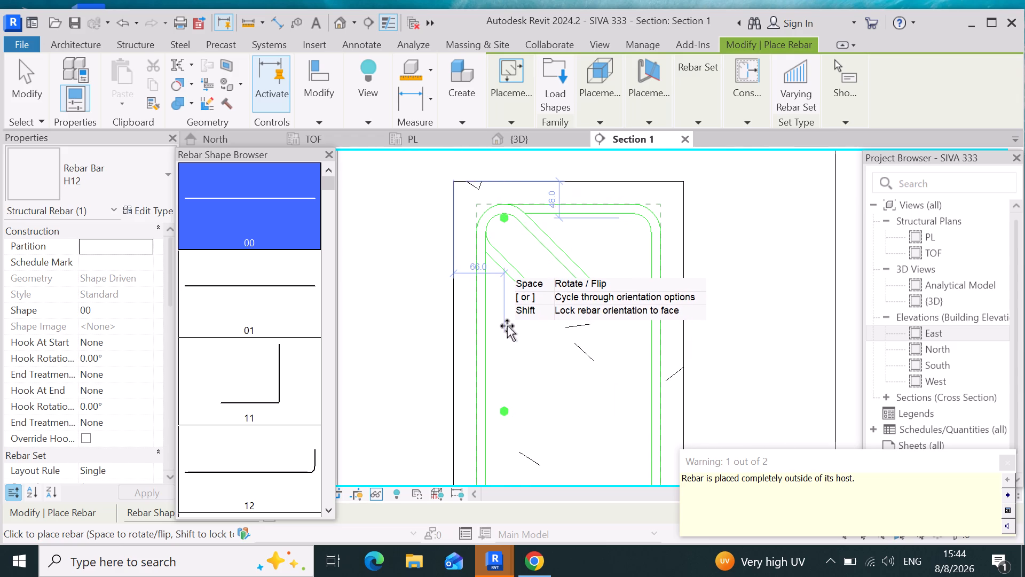
pyautogui.scroll(-6, 507, 326)
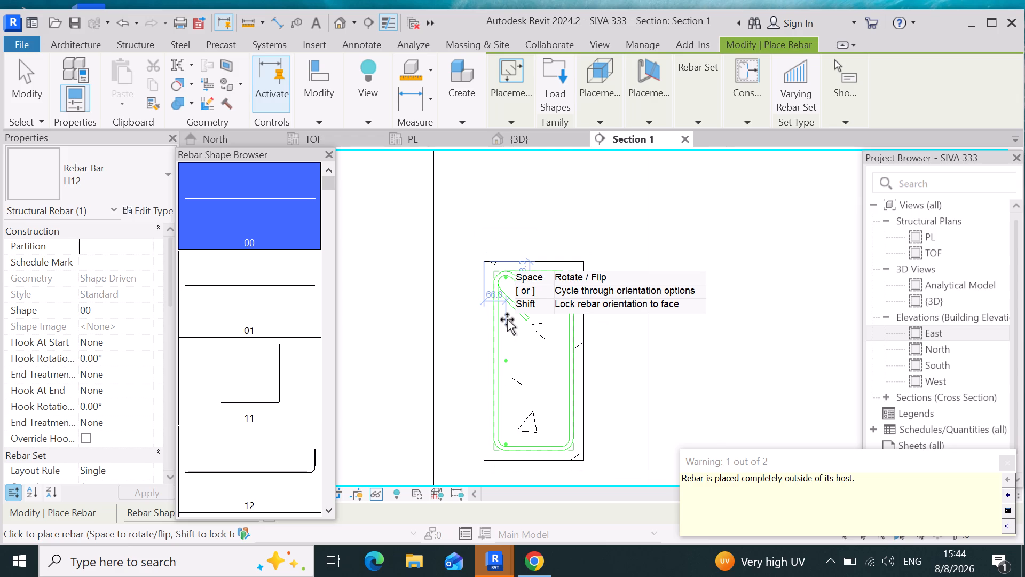
pyautogui.click(703, 127)
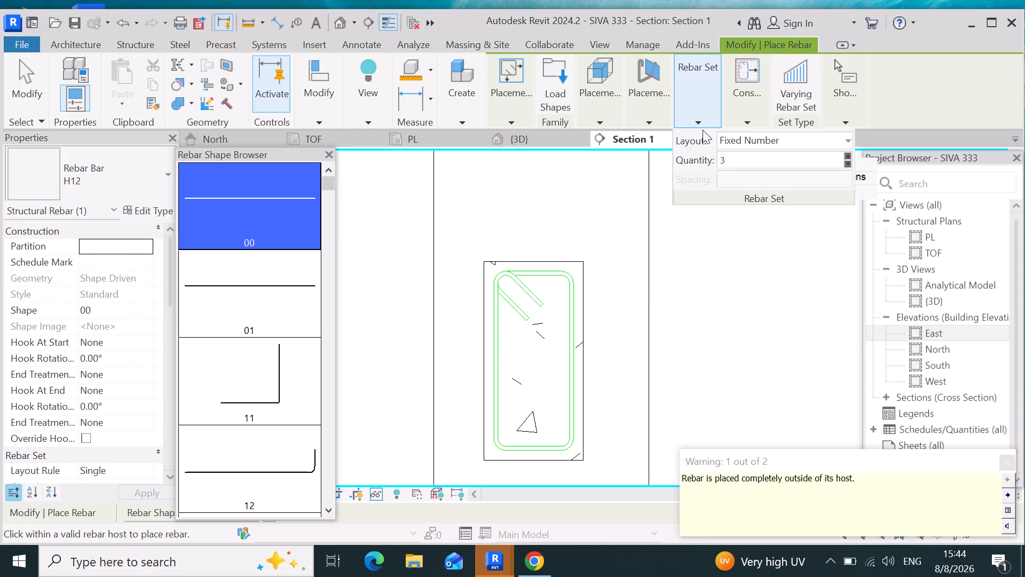
pyautogui.click(848, 152)
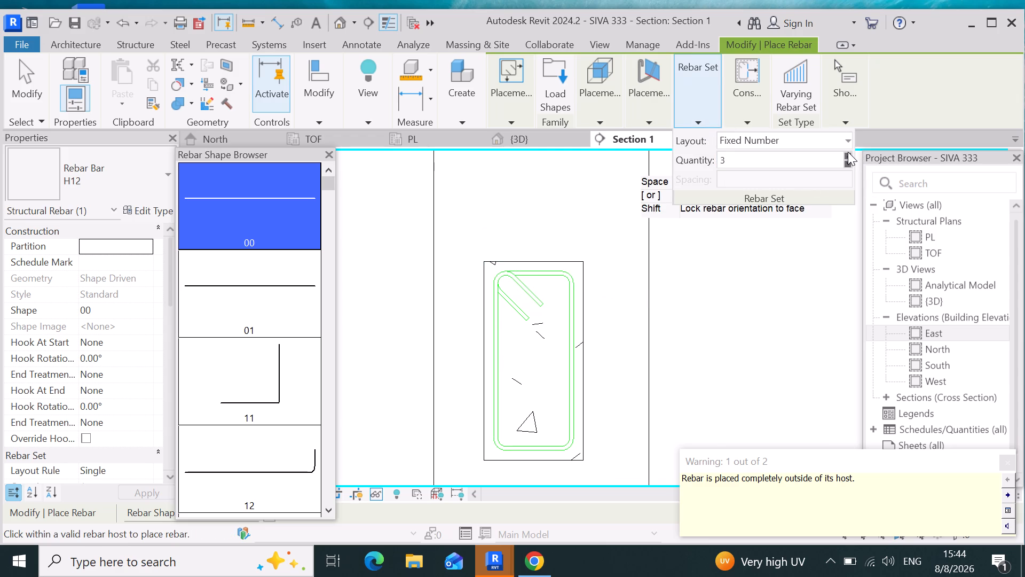
pyautogui.click(848, 153)
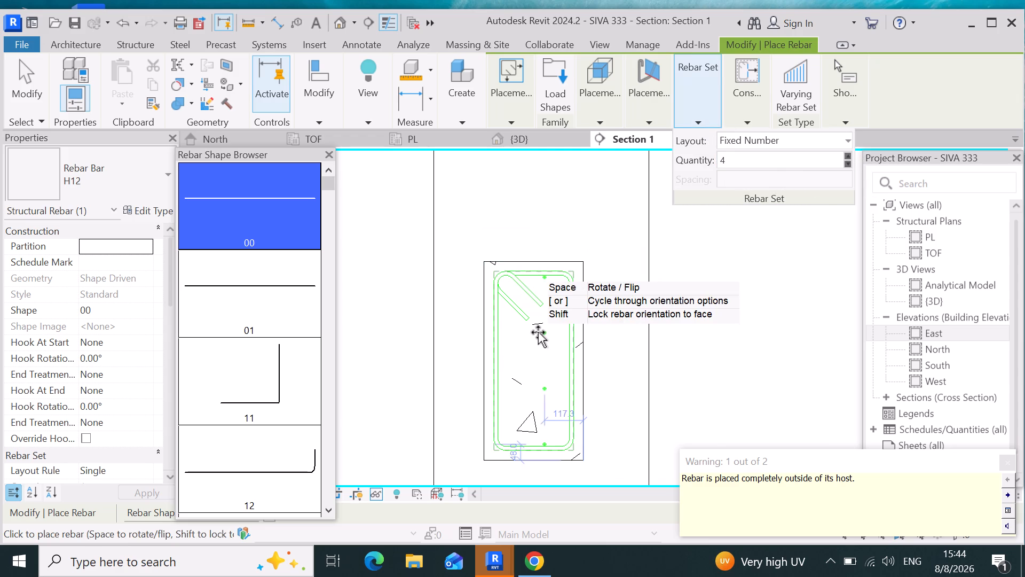
pyautogui.click(505, 358)
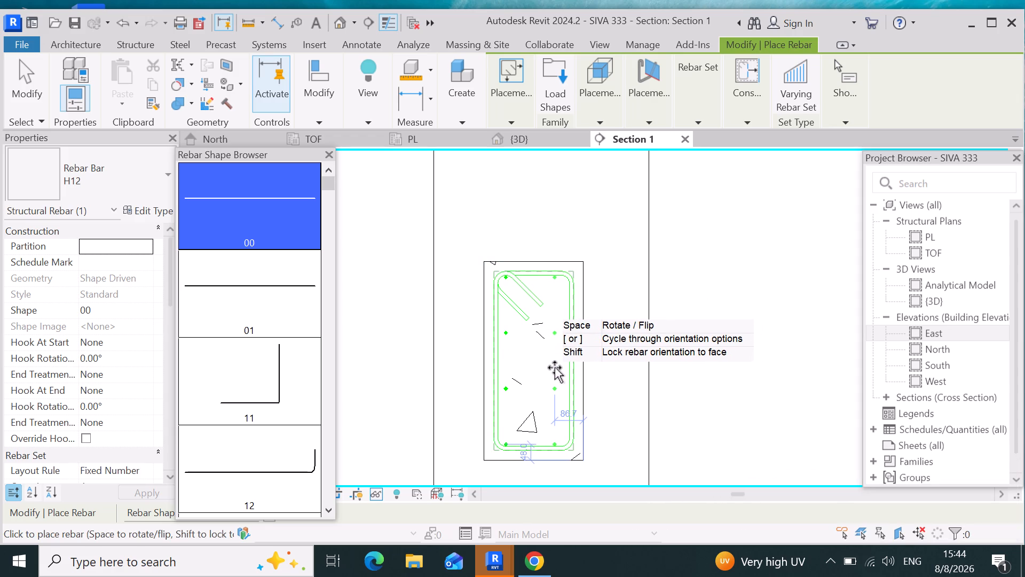
pyautogui.click(558, 367)
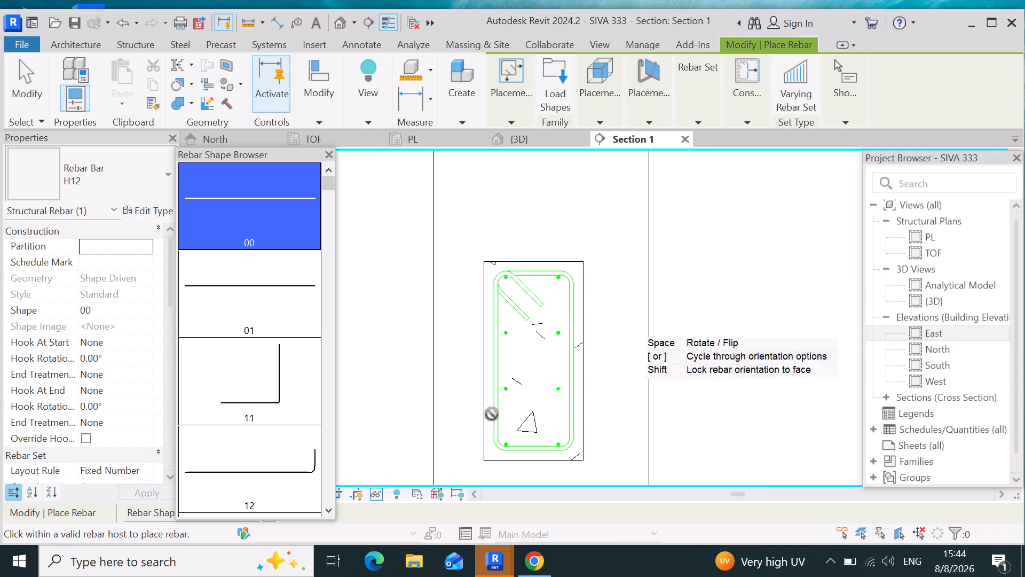
pyautogui.scroll(-4, 141, 329)
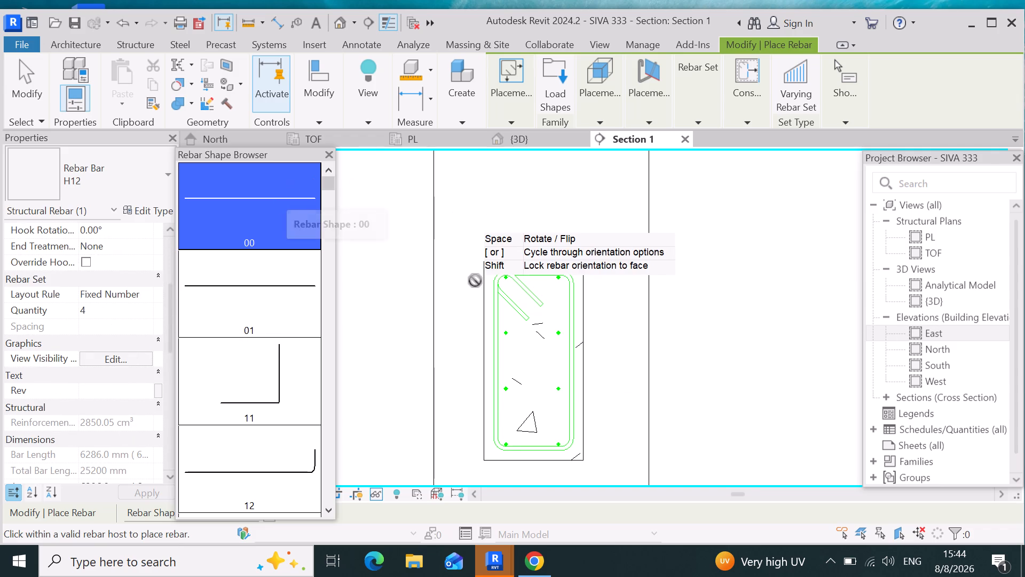
pyautogui.press('Escape')
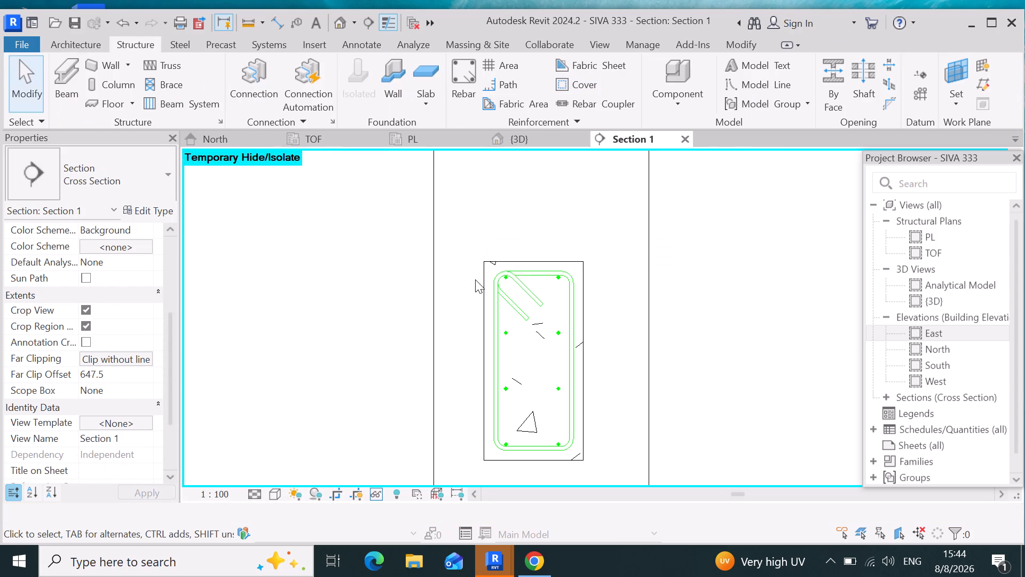
# Lower the top bar of the left leg's set to about 63 mm below the beam's top face.
pyautogui.scroll(-1, 568, 229)
pyautogui.scroll(2, 376, 271)
pyautogui.scroll(9, 558, 263)
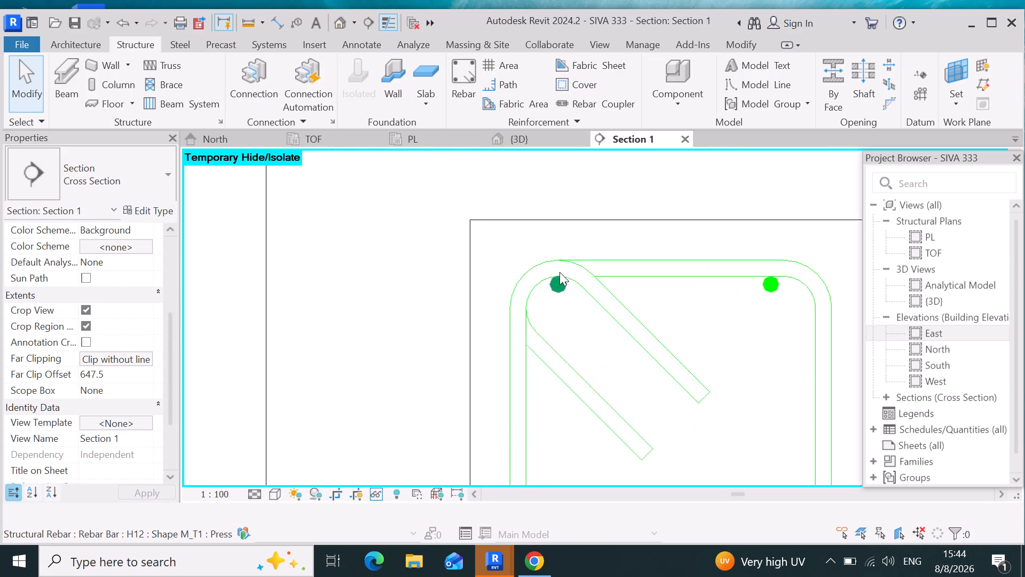
pyautogui.scroll(4, 559, 272)
pyautogui.click(559, 291)
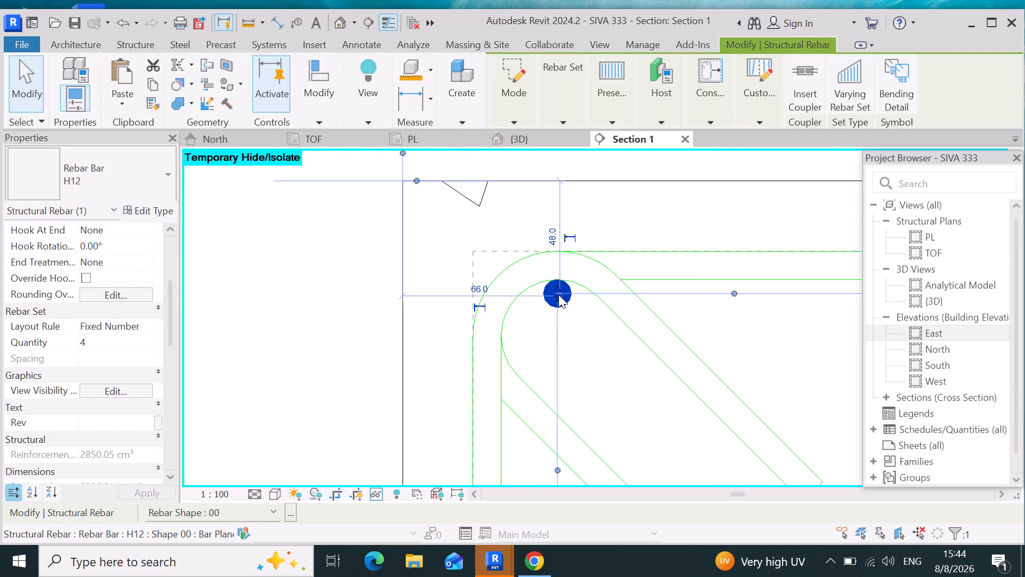
pyautogui.moveTo(557, 294); pyautogui.dragTo(558, 328)
pyautogui.click(558, 328)
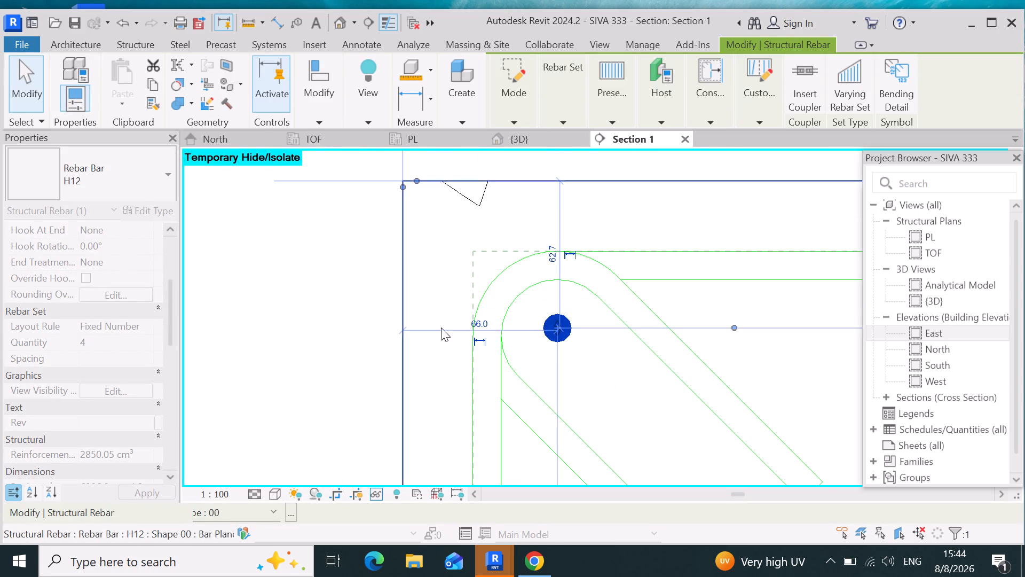
# Lower the top bar of the right leg's set until it is level with the left set's top bar.
pyautogui.scroll(-9, 443, 313)
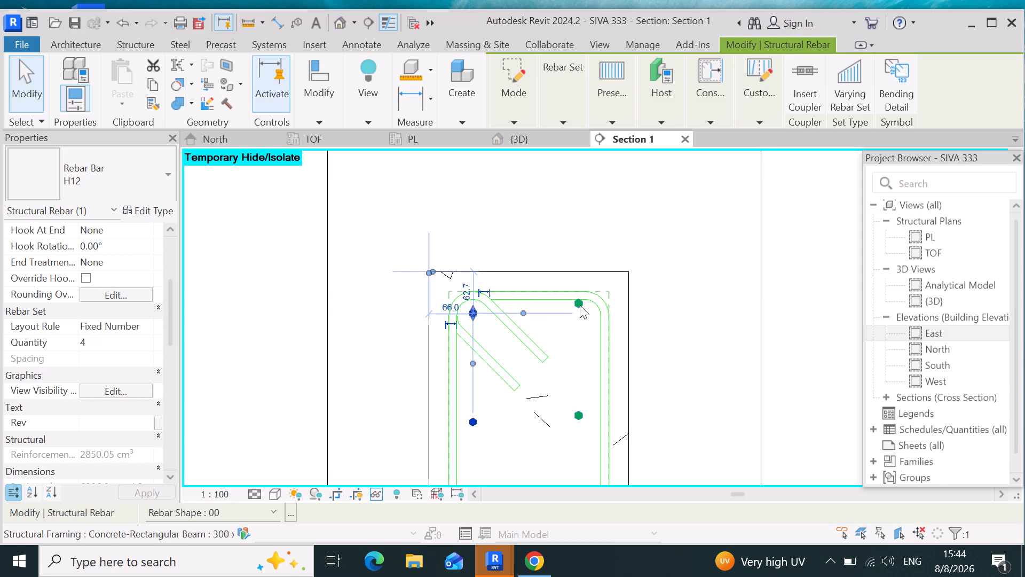
pyautogui.click(580, 305)
pyautogui.moveTo(578, 306); pyautogui.dragTo(585, 333)
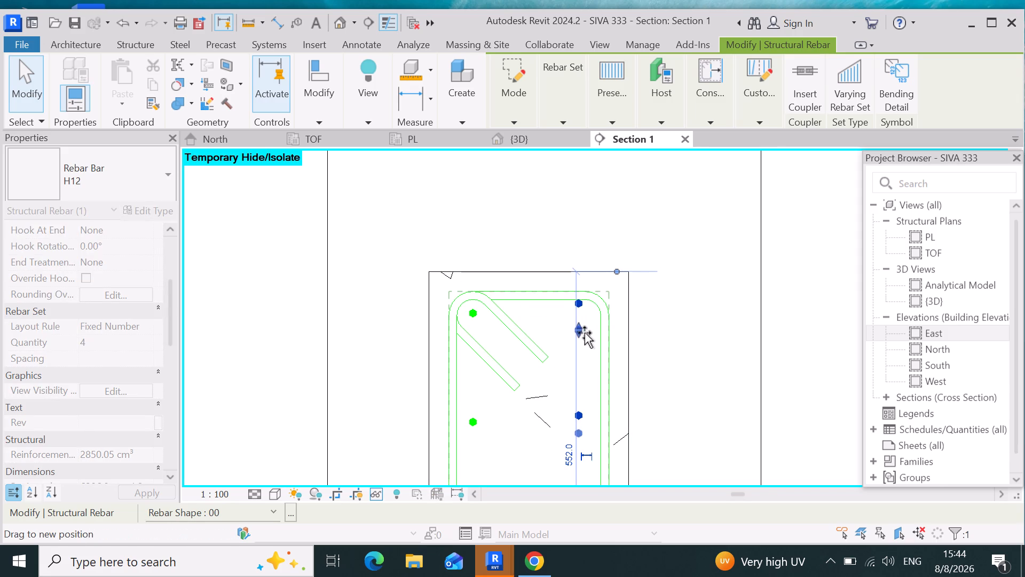
pyautogui.moveTo(585, 333); pyautogui.dragTo(585, 314)
pyautogui.scroll(-1, 595, 302)
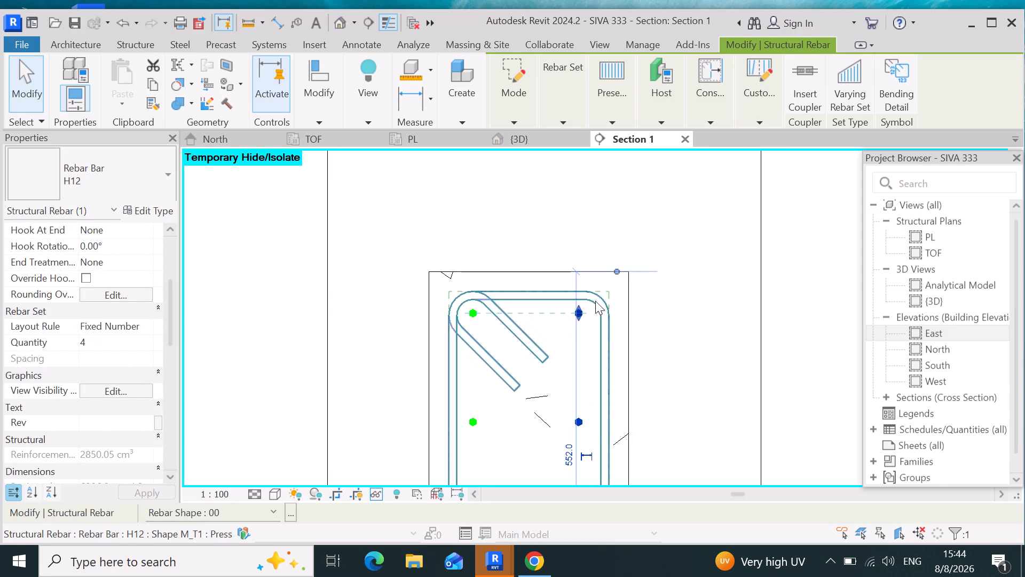
# Raise the bottom bar of the left leg's set clear of the tie's bottom leg.
pyautogui.scroll(-9, 595, 301)
pyautogui.scroll(4, 577, 418)
pyautogui.scroll(6, 591, 356)
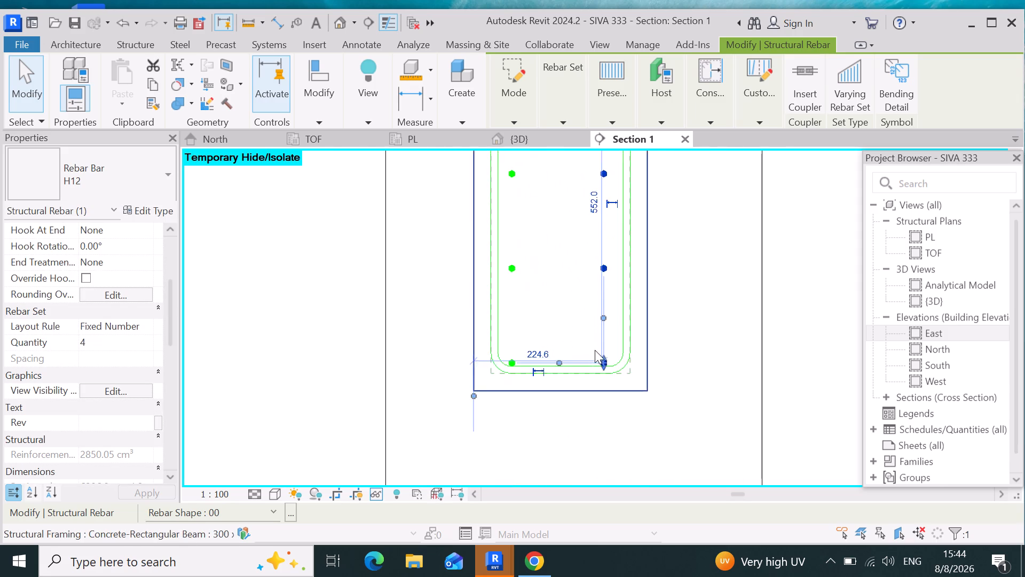
pyautogui.scroll(3, 595, 350)
pyautogui.scroll(4, 600, 406)
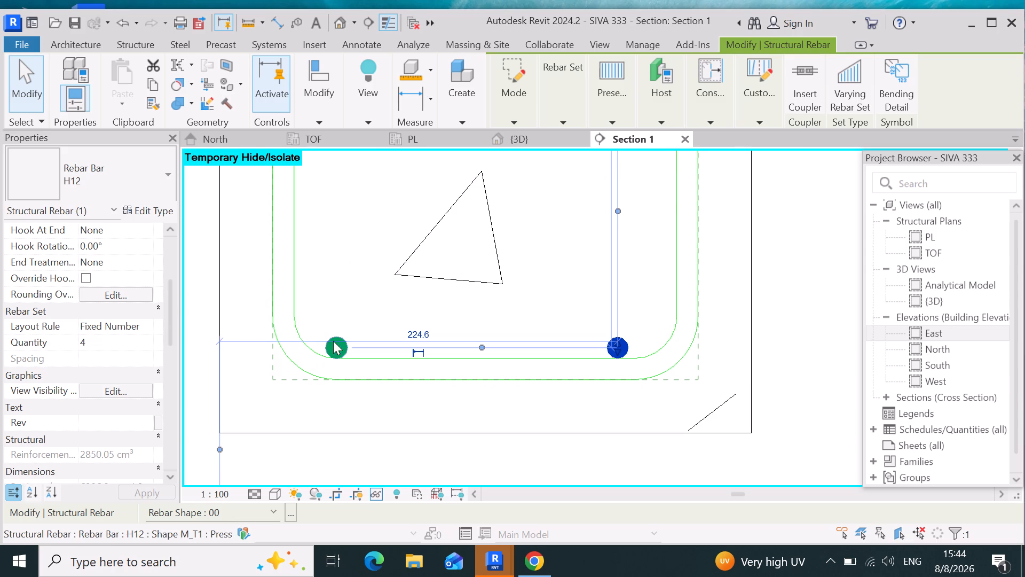
pyautogui.click(340, 341)
pyautogui.moveTo(333, 341); pyautogui.dragTo(337, 308)
pyautogui.doubleClick(337, 308)
# Raise the bottom bar of the right leg's set level with the left set's bottom bar, about 70 mm above the beam's bottom face.
pyautogui.click(625, 342)
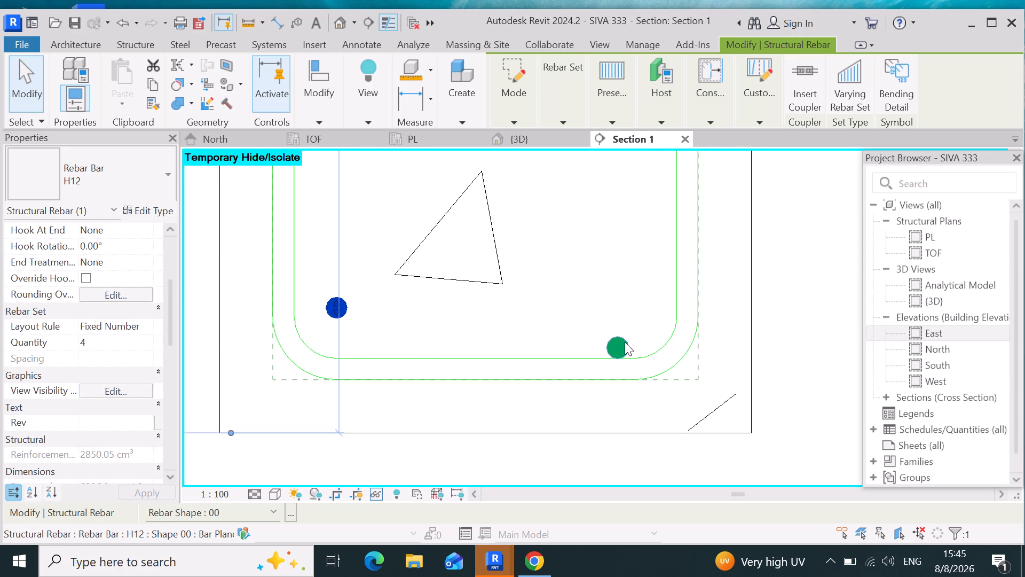
pyautogui.moveTo(619, 339); pyautogui.dragTo(621, 302)
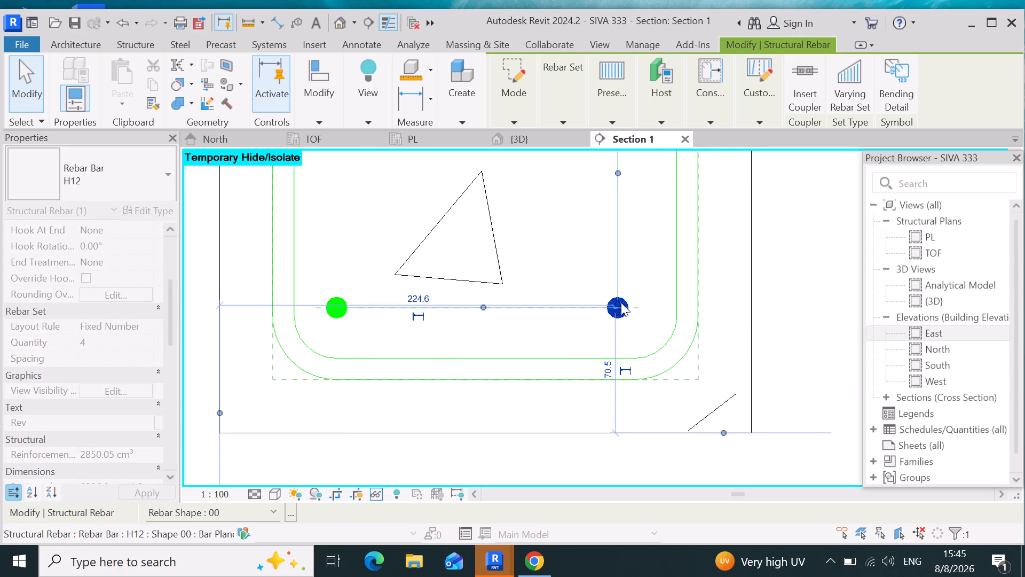
pyautogui.click(621, 302)
# Select everything at the beam's section and filter the selection down to Structural Rebar only.
pyautogui.scroll(-16, 612, 316)
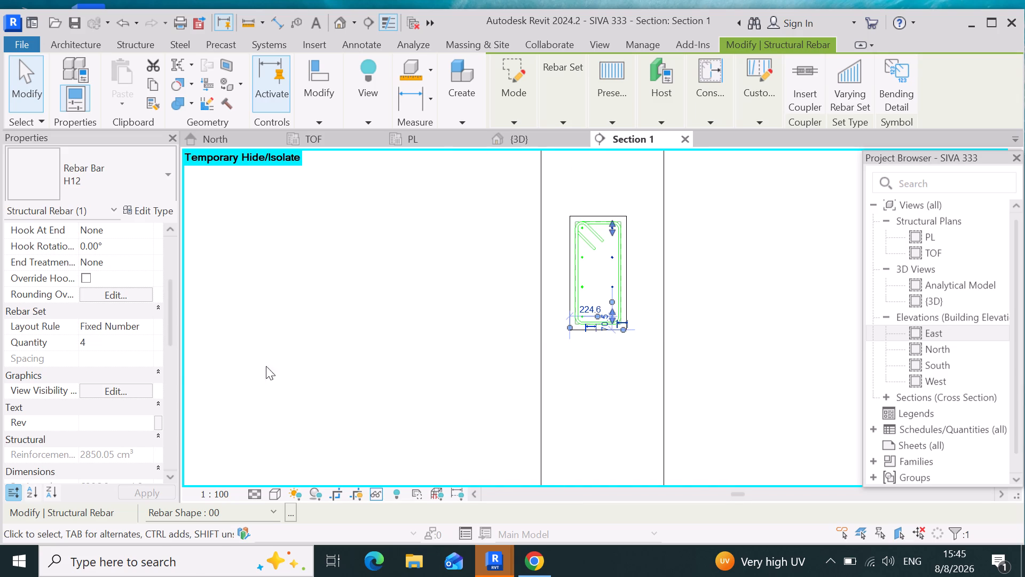
pyautogui.scroll(-4, 172, 343)
pyautogui.scroll(-2, 399, 350)
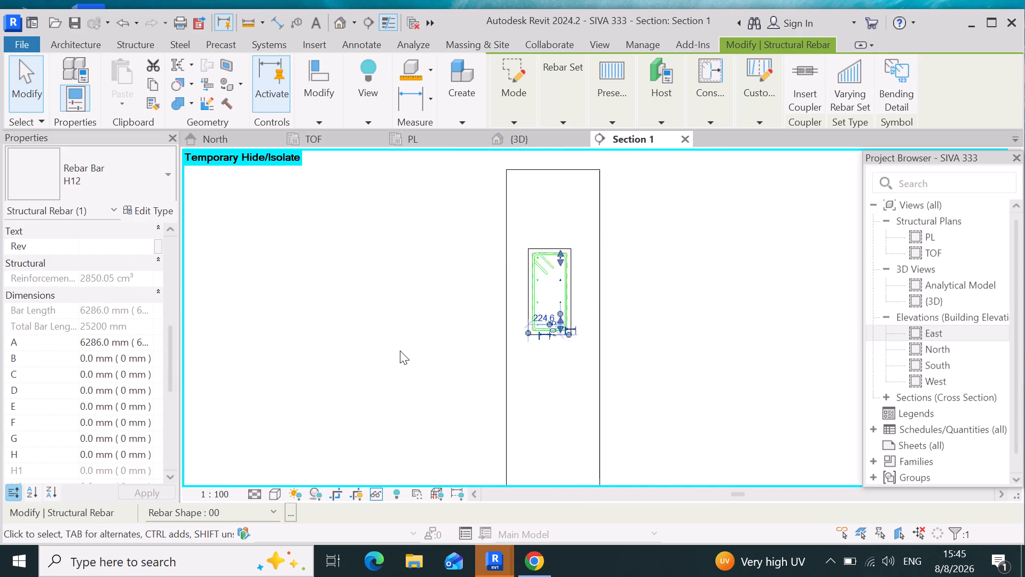
pyautogui.scroll(-2, 400, 350)
pyautogui.scroll(-2, 436, 310)
pyautogui.click(413, 334)
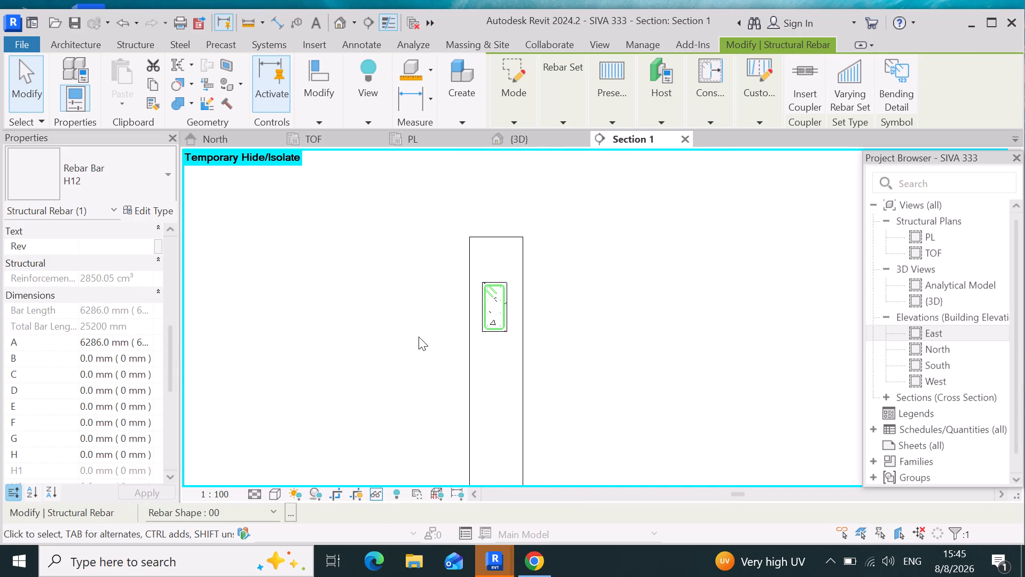
pyautogui.scroll(4, 454, 336)
pyautogui.moveTo(705, 365); pyautogui.dragTo(422, 321)
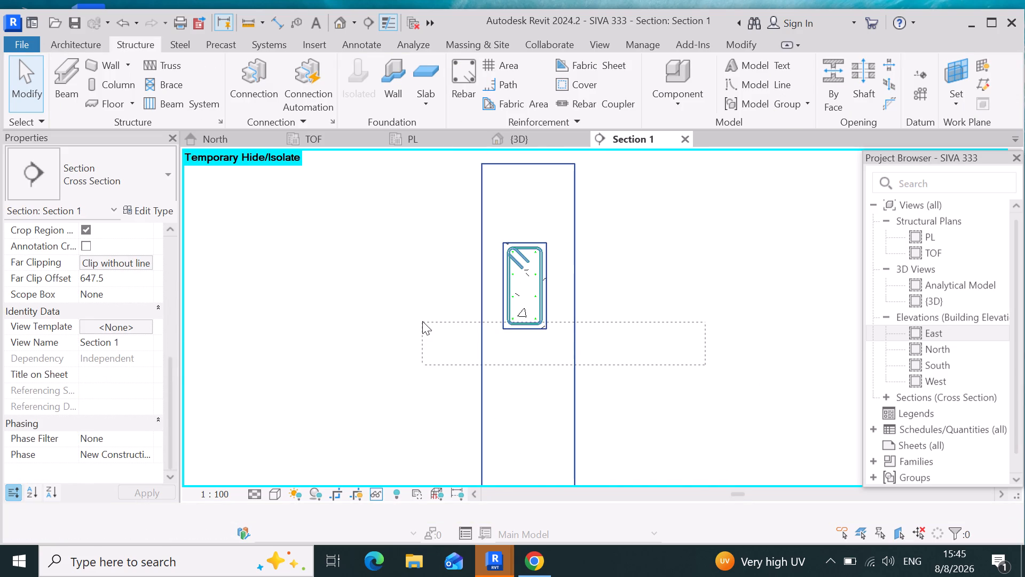
pyautogui.moveTo(422, 321); pyautogui.dragTo(409, 240)
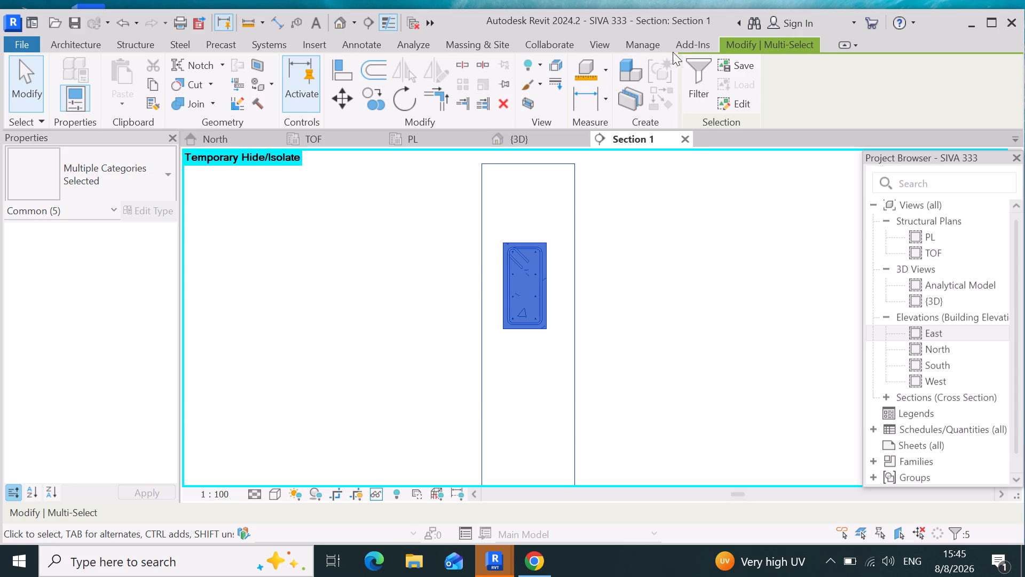
pyautogui.click(690, 63)
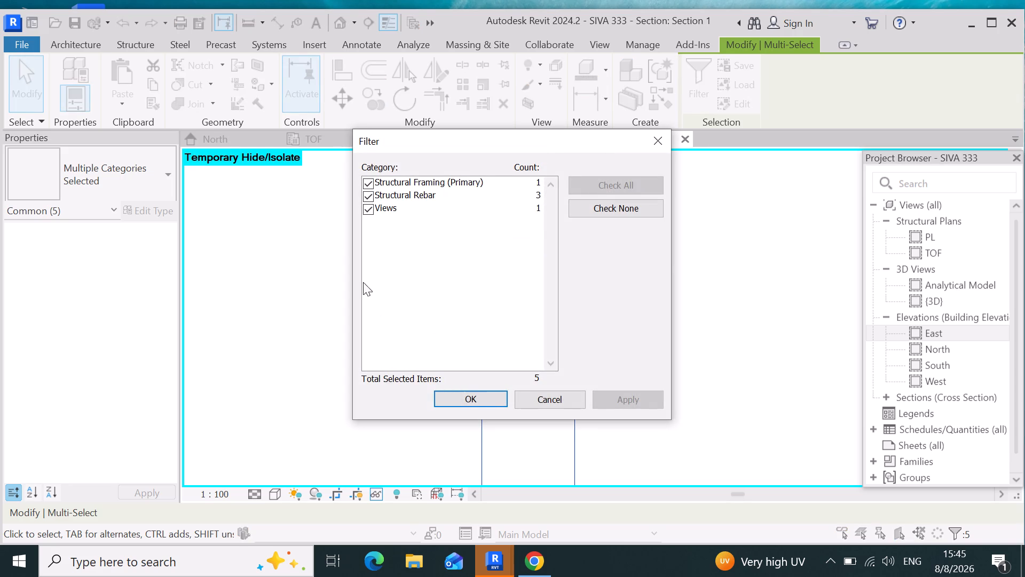
pyautogui.click(640, 202)
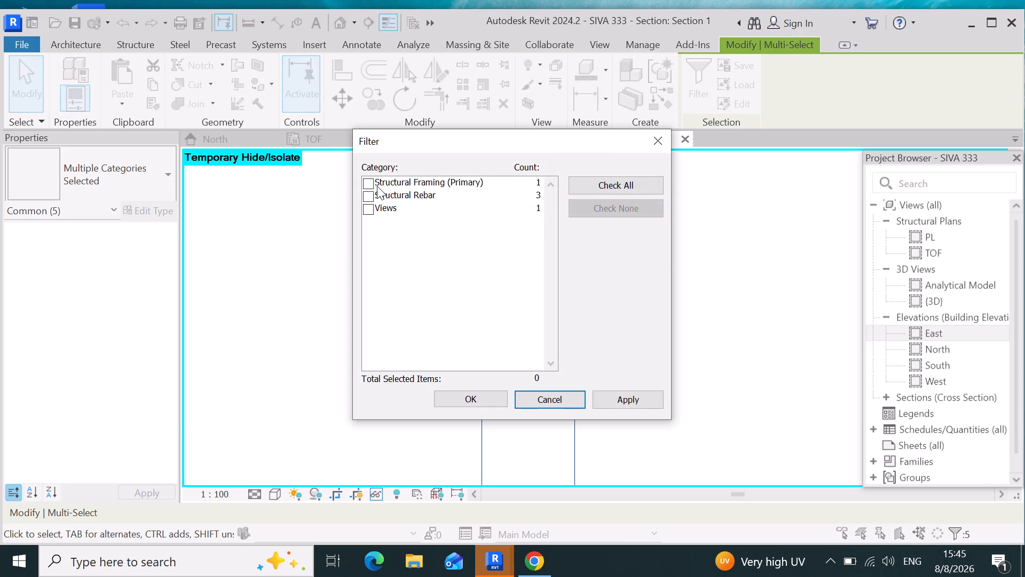
pyautogui.click(371, 192)
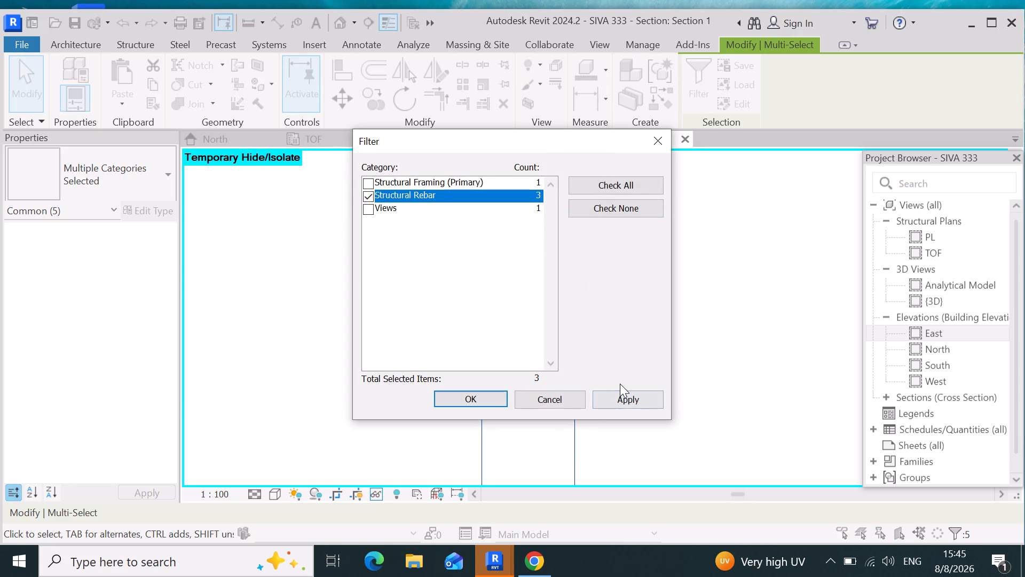
pyautogui.click(623, 393)
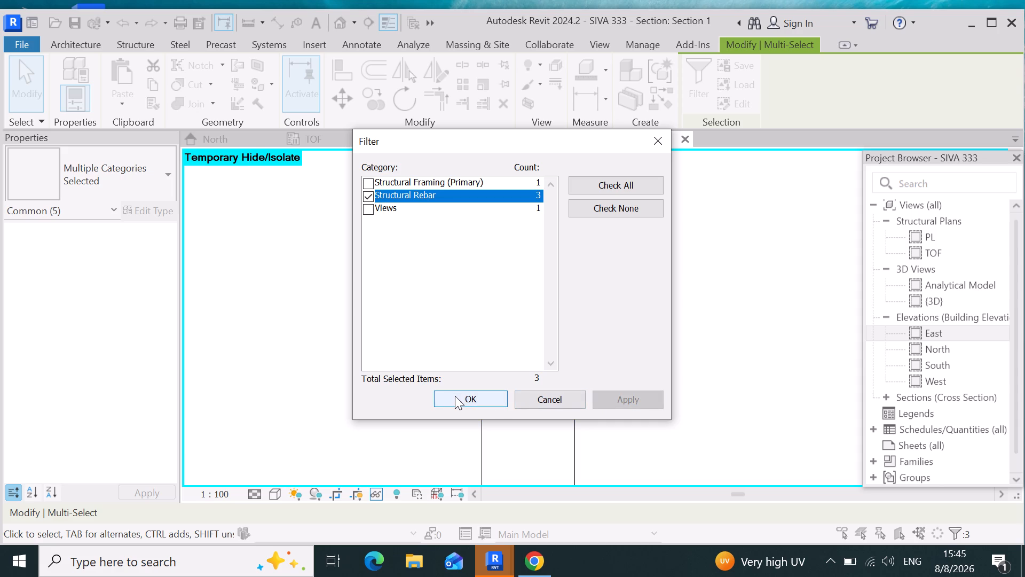
pyautogui.click(456, 396)
# Switch to the {3D} view and set its visual style to Wireframe.
pyautogui.click(552, 139)
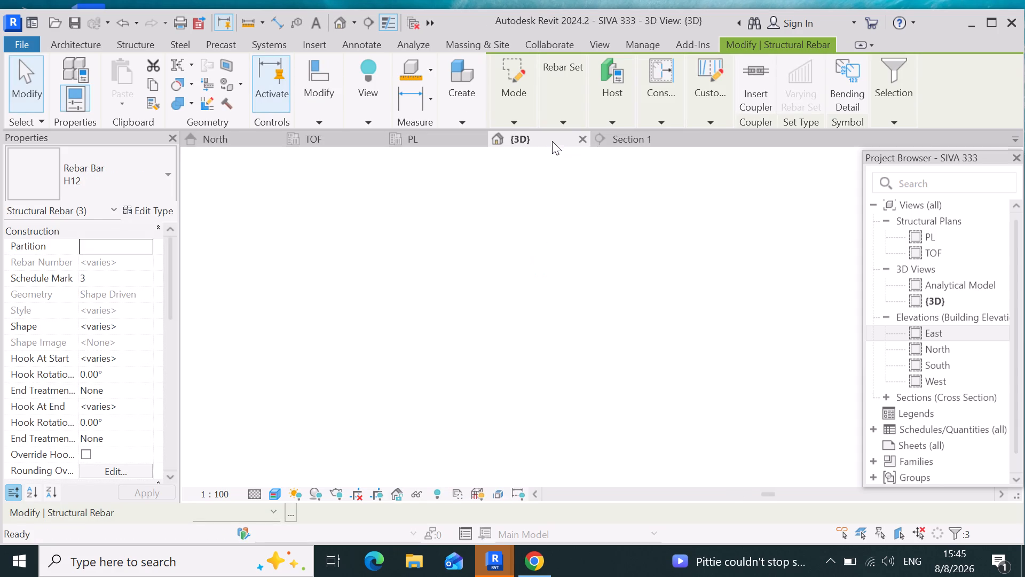
pyautogui.click(274, 497)
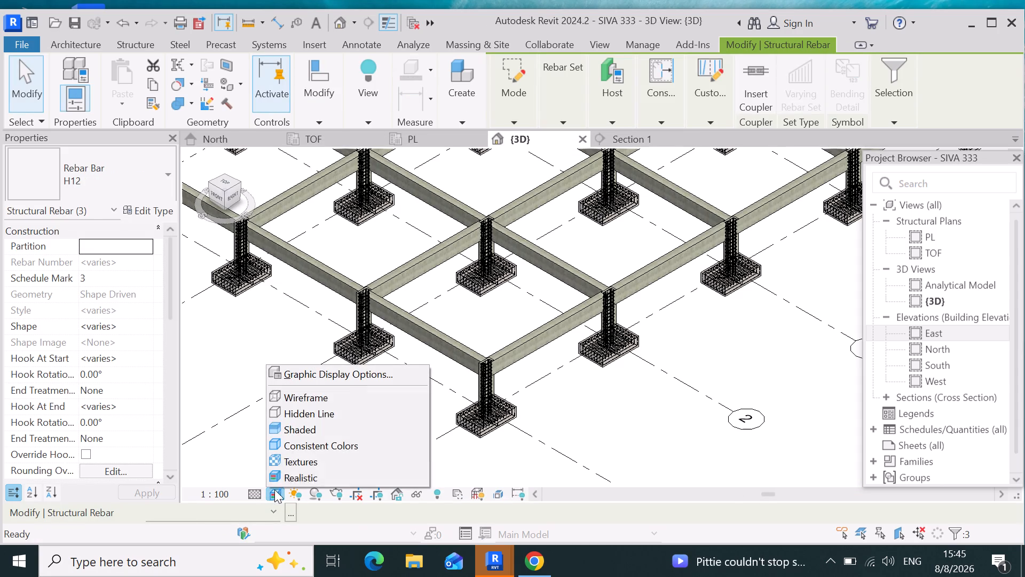
pyautogui.click(320, 400)
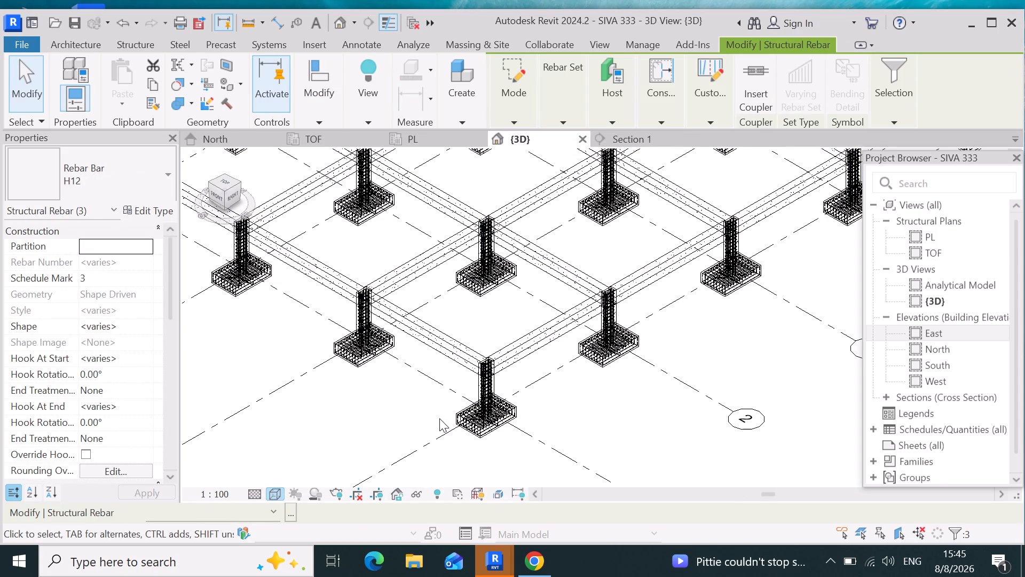
# Distribute the H12 tie along the outer grid 5 beam using the Maximum Spacing layout rule with 150 mm spacing.
pyautogui.scroll(-10, 441, 418)
pyautogui.scroll(10, 433, 243)
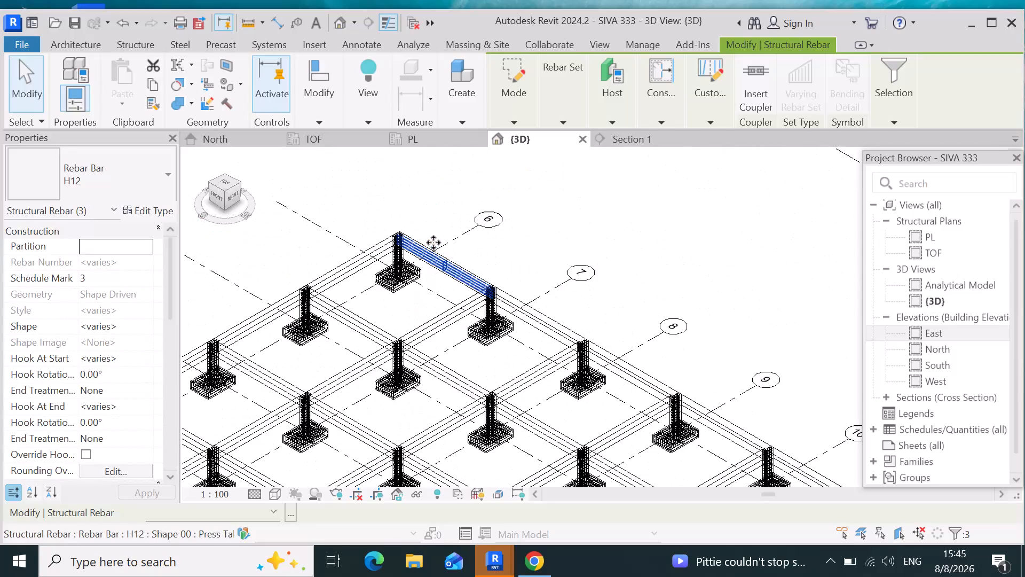
pyautogui.scroll(3, 433, 243)
pyautogui.scroll(4, 456, 341)
pyautogui.scroll(4, 458, 245)
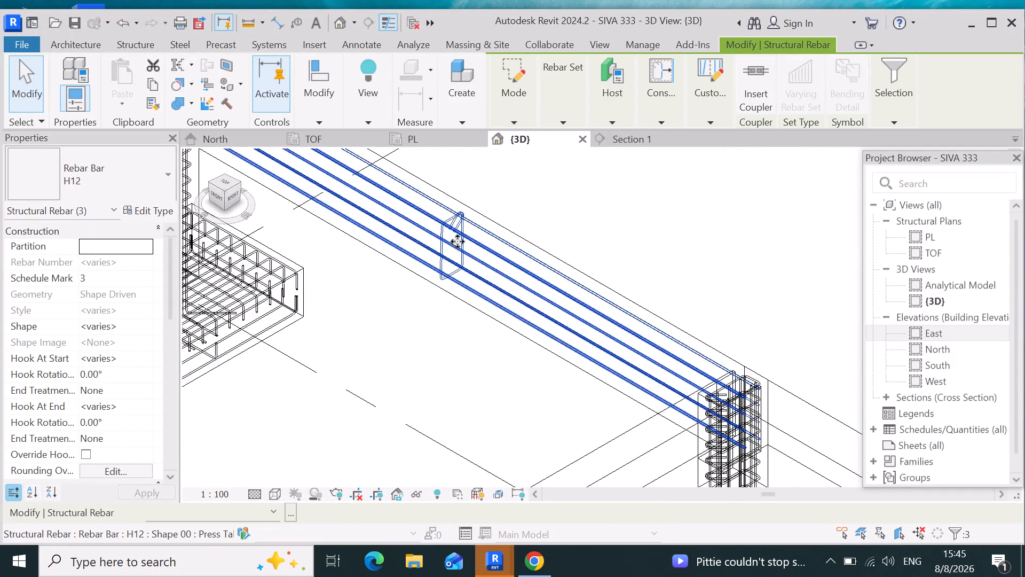
pyautogui.scroll(9, 458, 241)
pyautogui.click(432, 186)
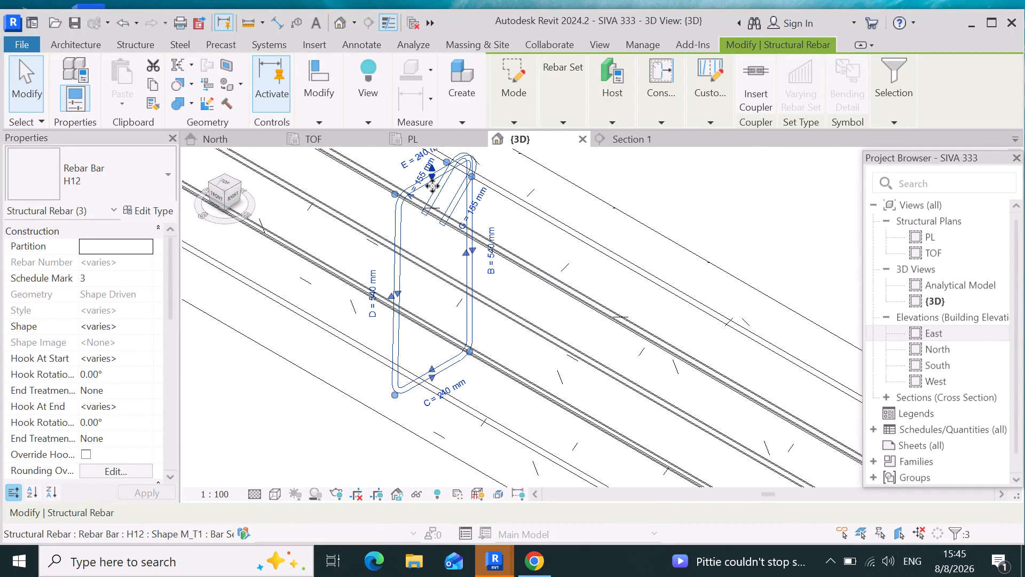
pyautogui.scroll(-5, 112, 384)
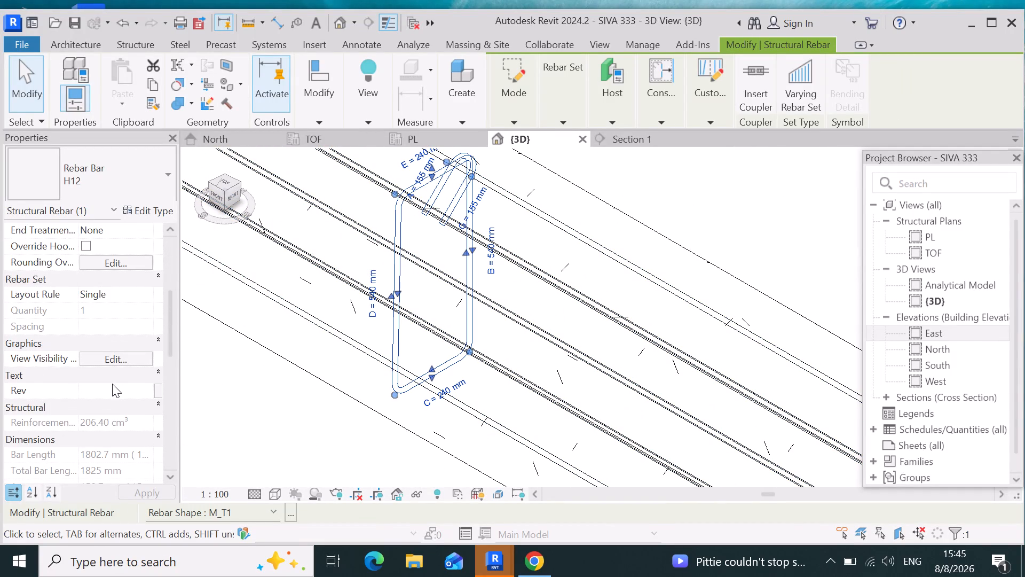
pyautogui.click(139, 294)
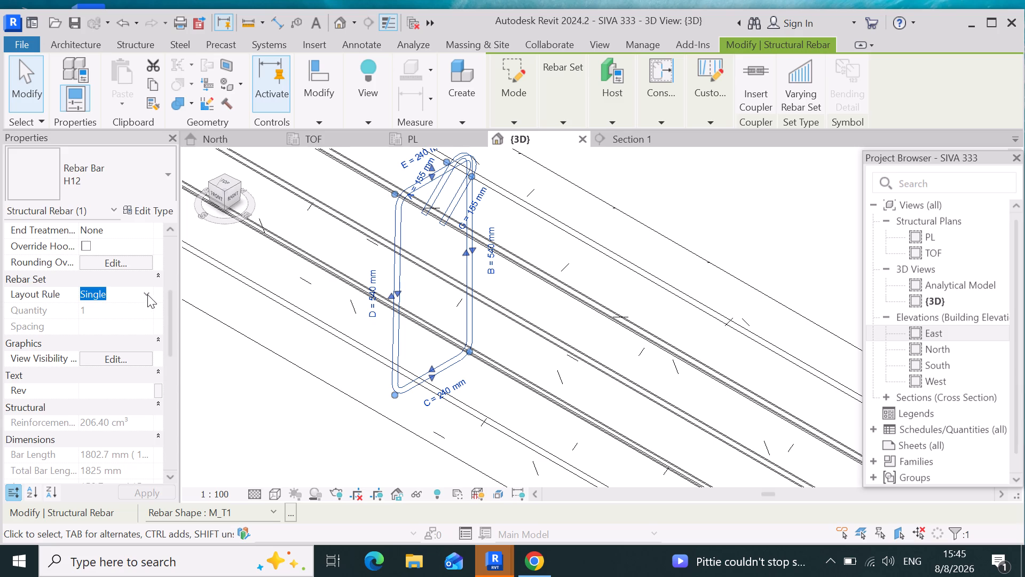
pyautogui.click(147, 294)
pyautogui.click(160, 339)
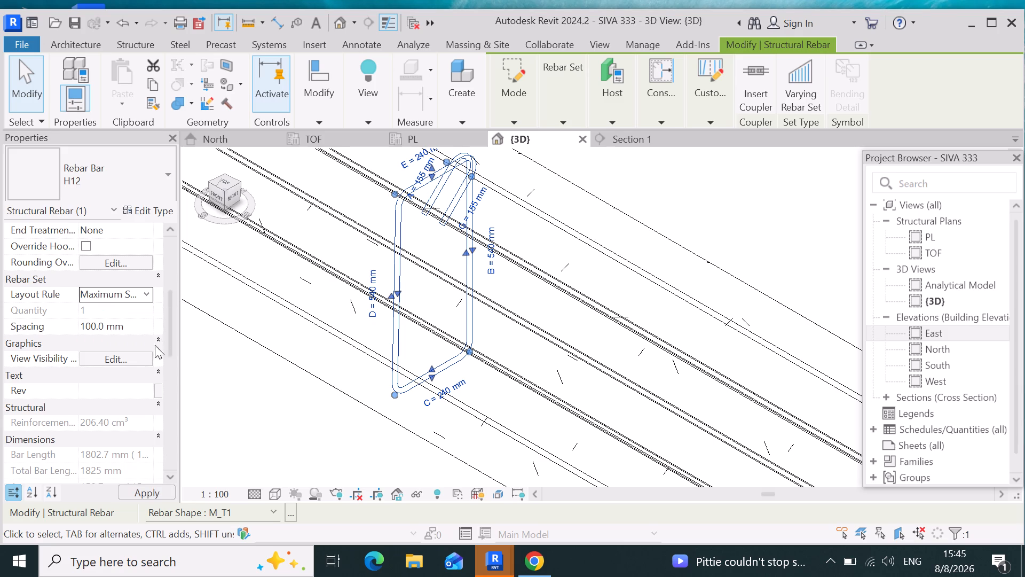
pyautogui.click(131, 323)
pyautogui.press('BackSpace')
pyautogui.press('1')
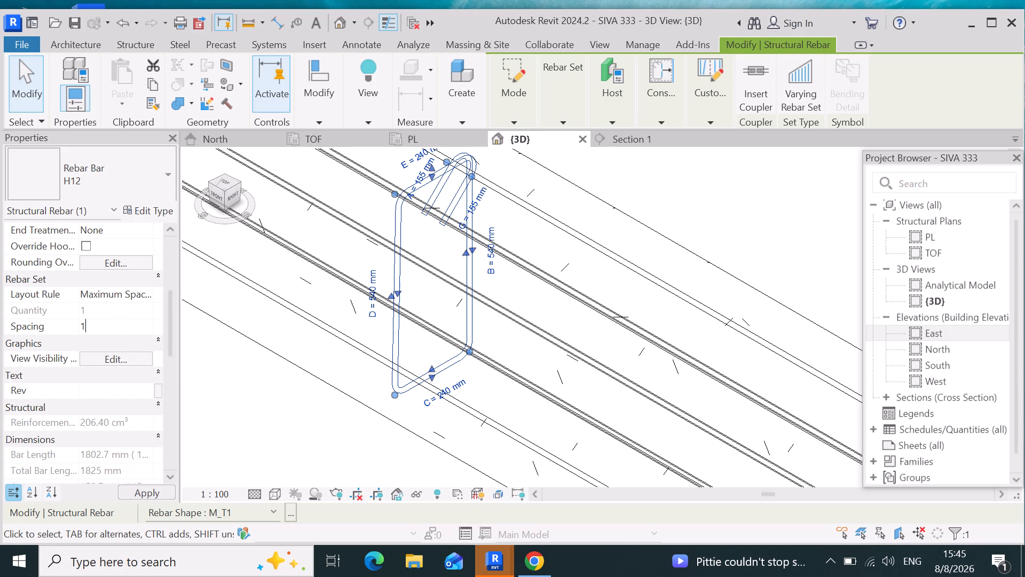
pyautogui.write('50')
pyautogui.press('Return')
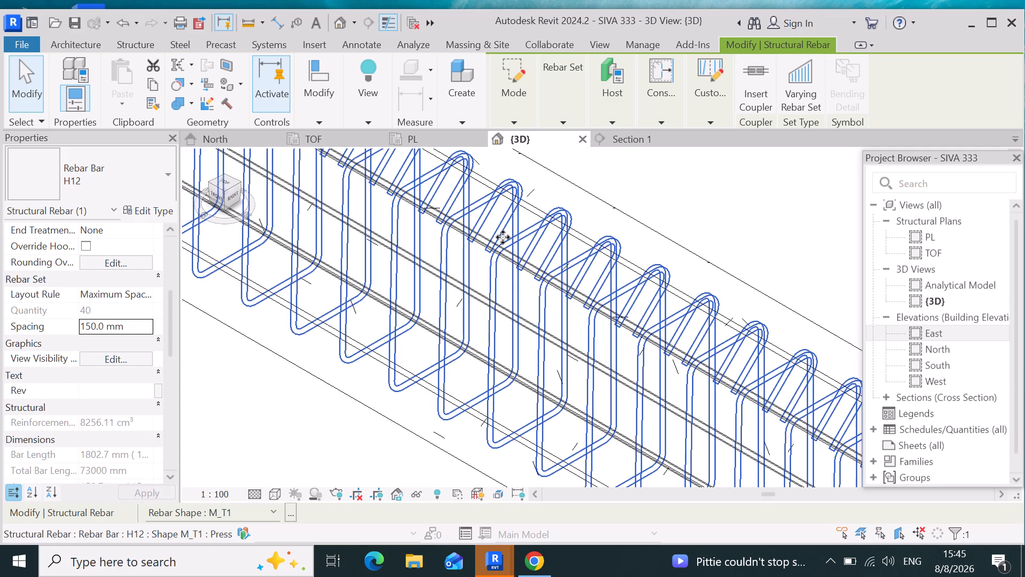
# Set the beam's tie set to view unobscured in the {3D} view.
pyautogui.scroll(-5, 502, 237)
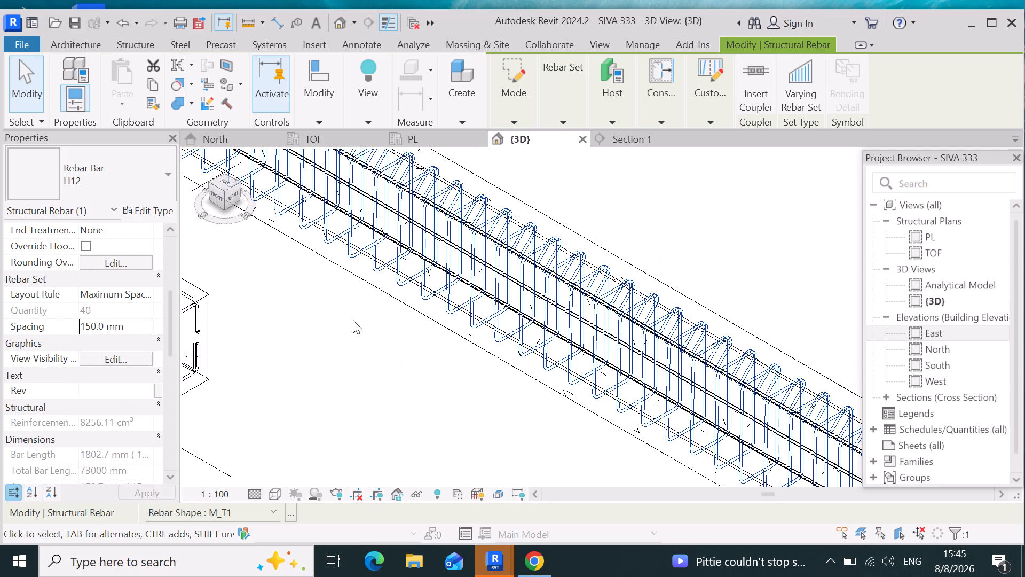
pyautogui.click(397, 283)
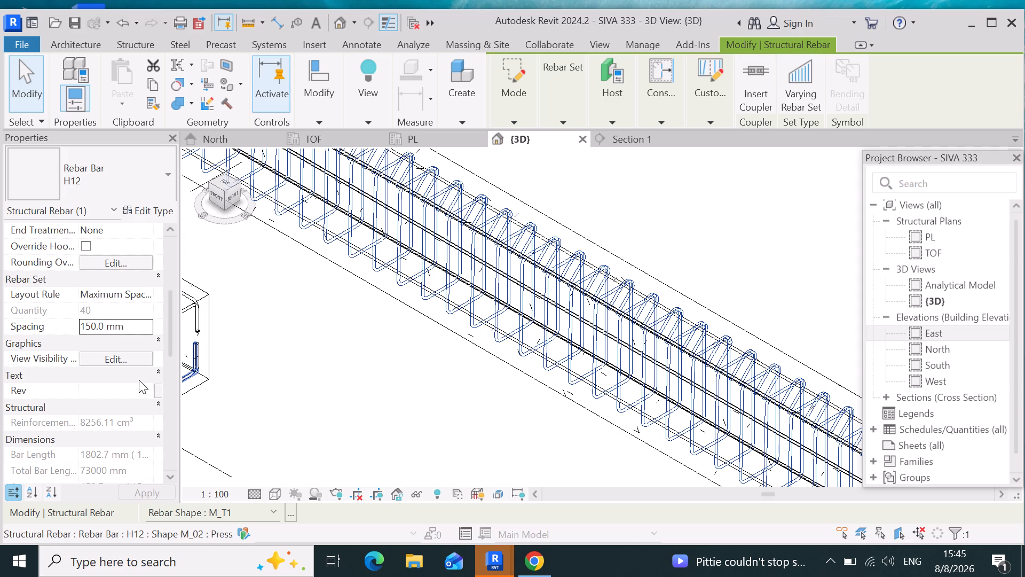
pyautogui.click(139, 361)
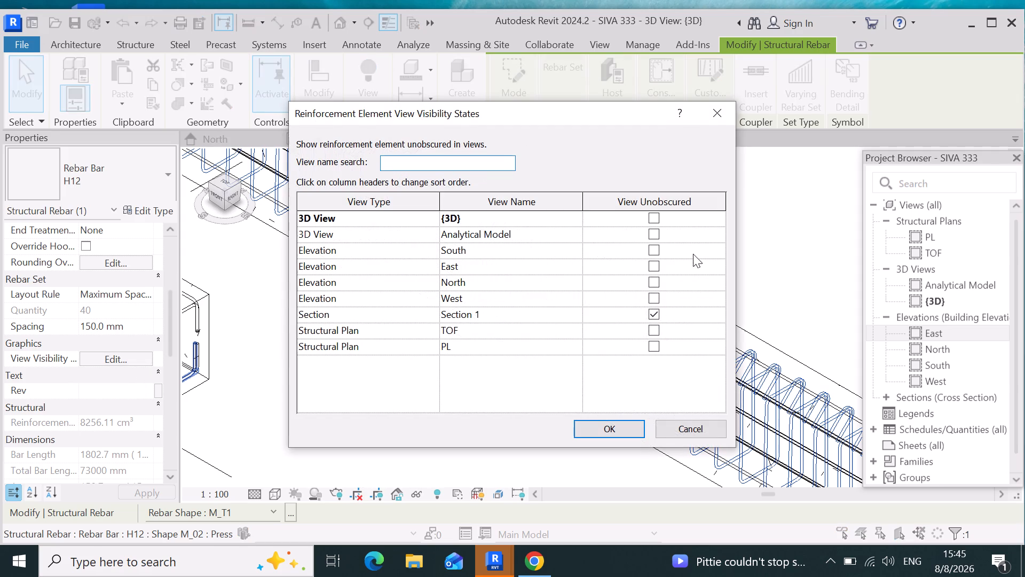
pyautogui.click(659, 218)
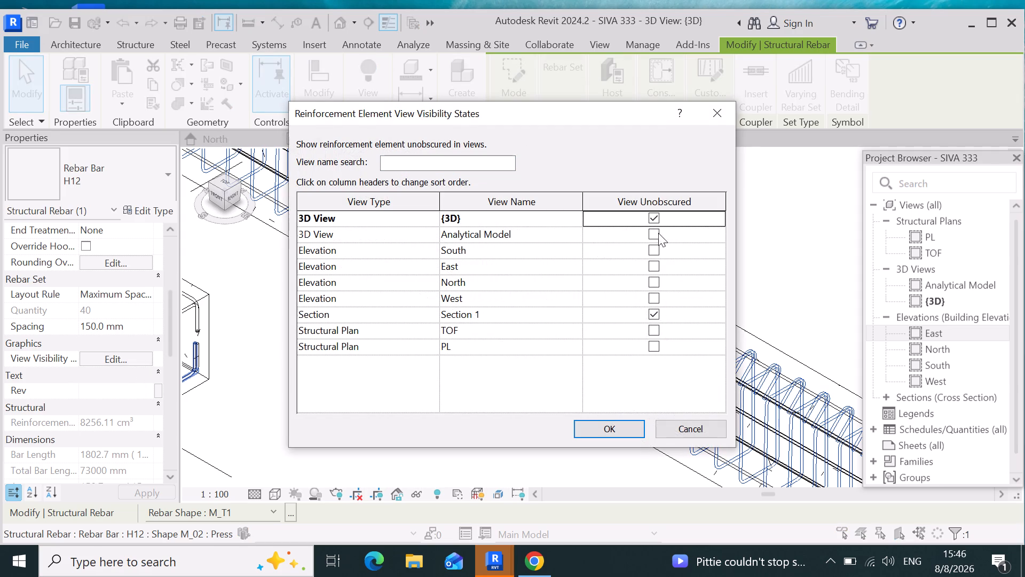
pyautogui.click(634, 434)
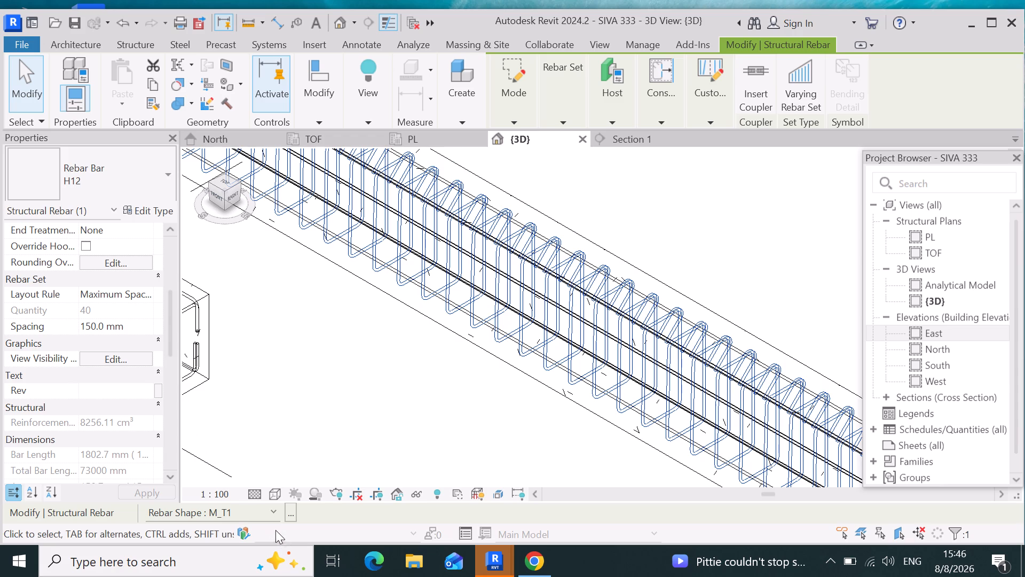
# Set the {3D} view's detail level to Fine.
pyautogui.click(256, 494)
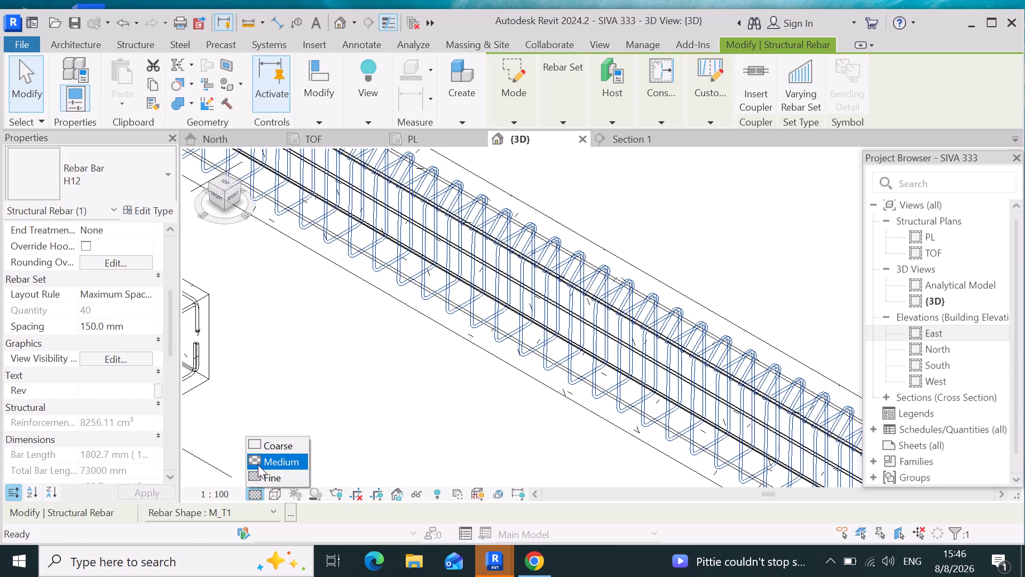
pyautogui.click(263, 472)
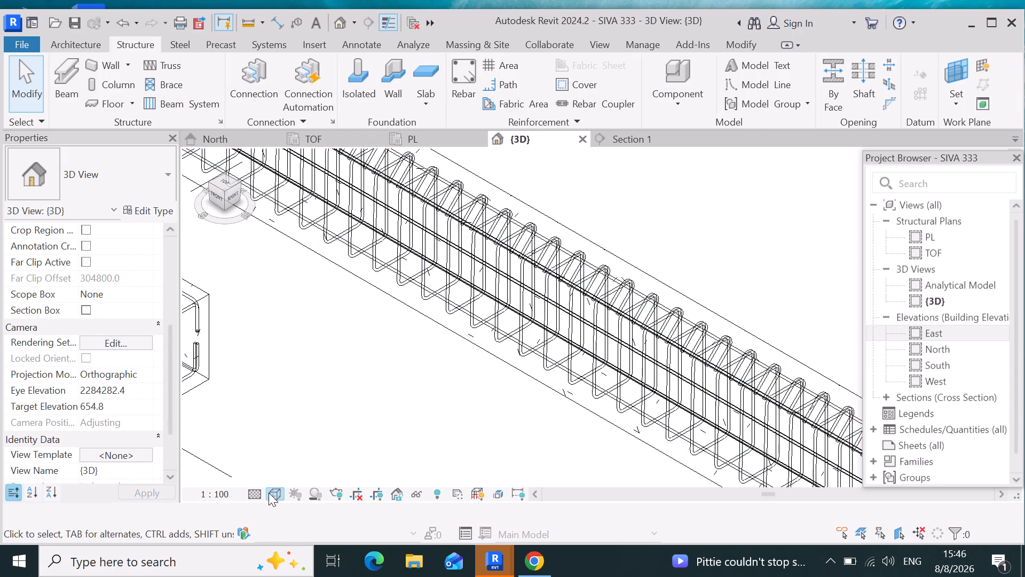
# Set one of the beam's straight four-bar H12 sets to view unobscured in the {3D} view.
pyautogui.click(459, 270)
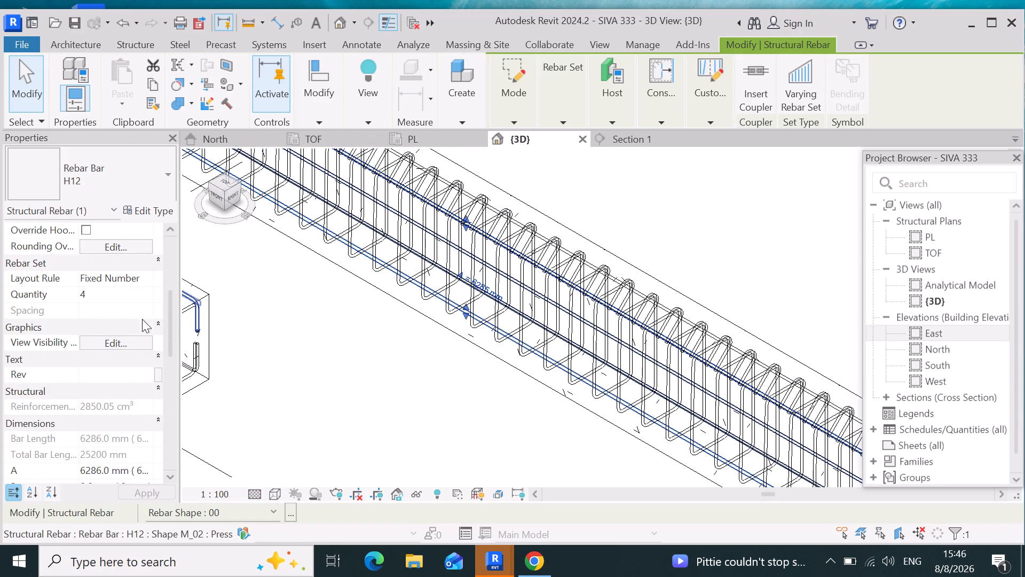
pyautogui.click(116, 339)
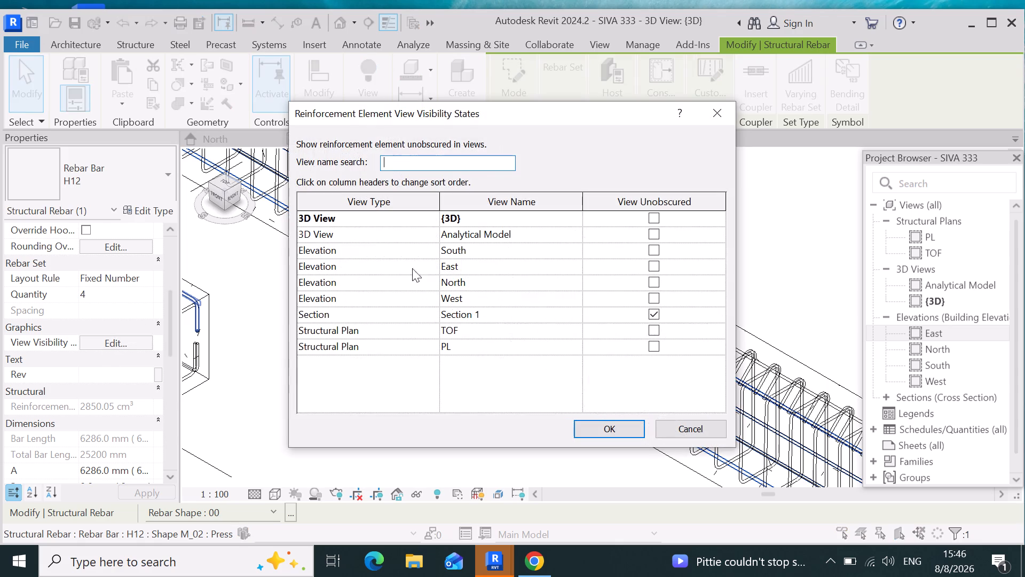
pyautogui.click(656, 221)
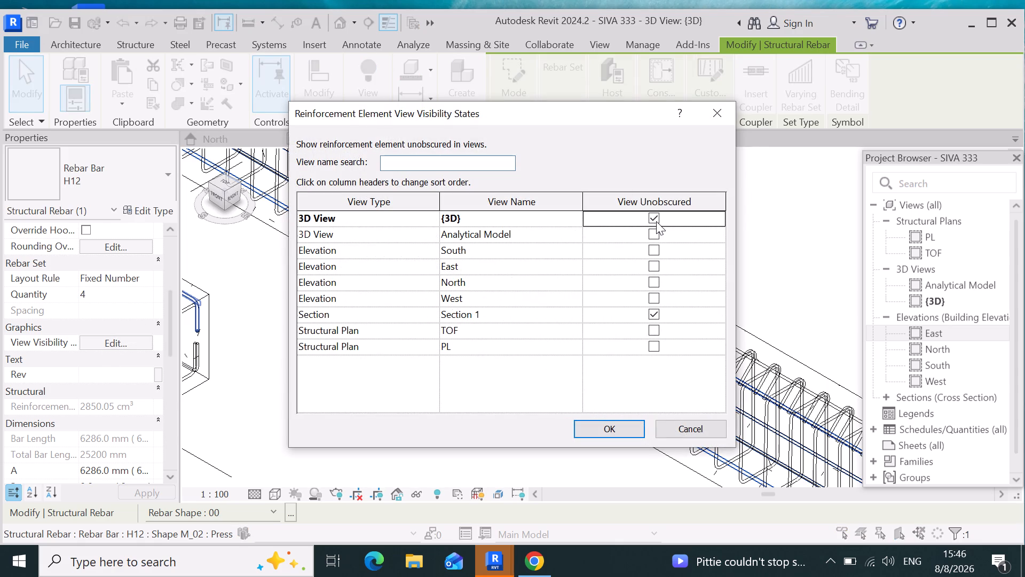
pyautogui.click(607, 423)
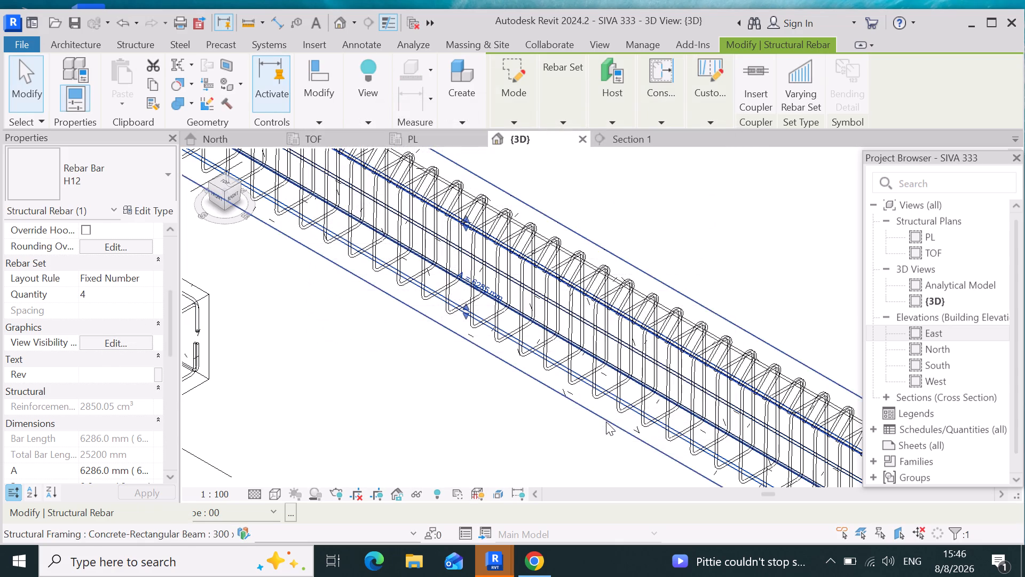
# Reapply the Fine detail level to the {3D} view and save the project.
pyautogui.click(247, 495)
pyautogui.click(254, 470)
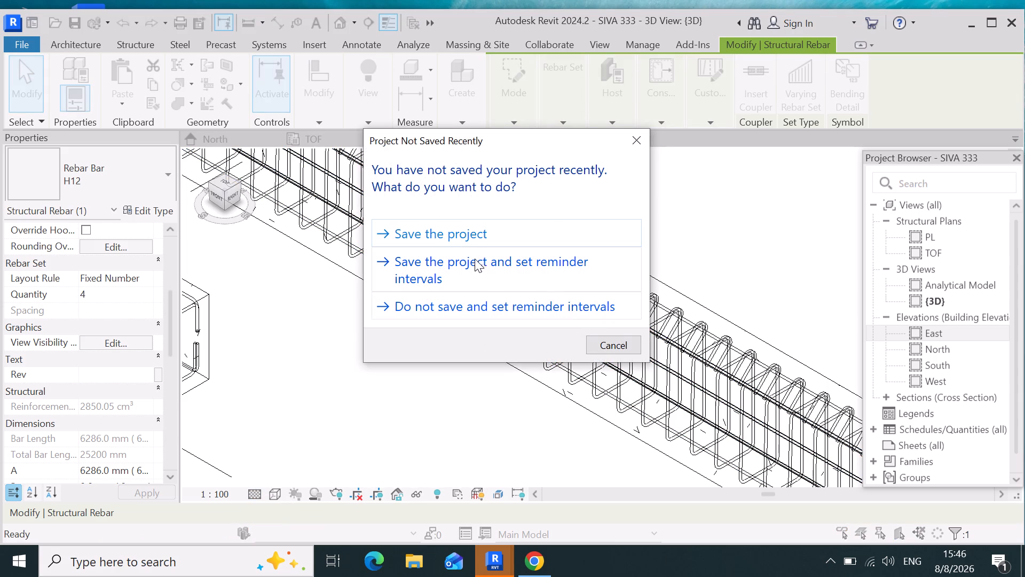
pyautogui.click(481, 234)
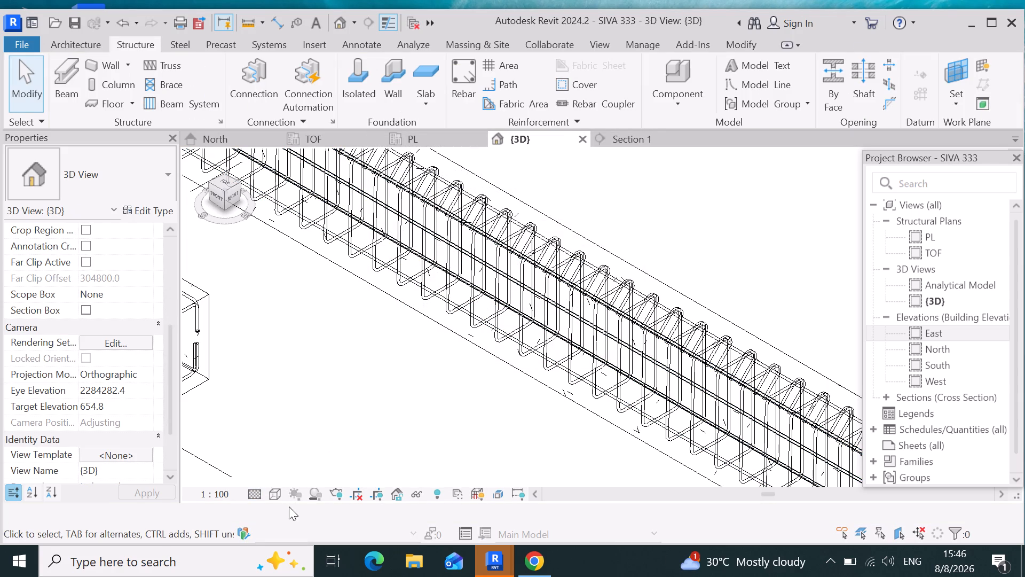
# Set the {3D} view's visual style to Realistic and view the reinforced beam within the whole frame.
pyautogui.click(277, 490)
pyautogui.click(293, 481)
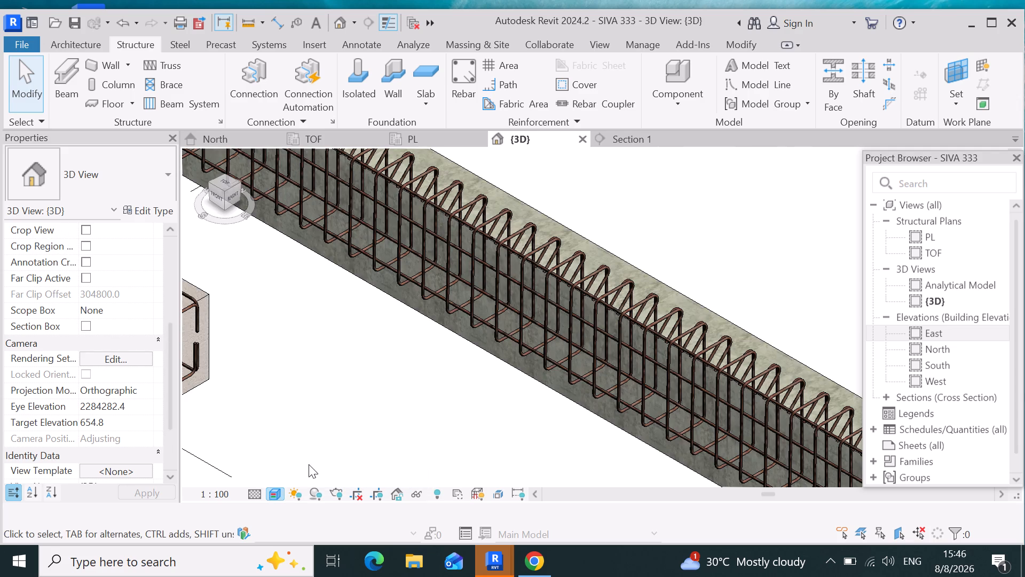
pyautogui.scroll(-5, 428, 376)
pyautogui.scroll(-6, 499, 239)
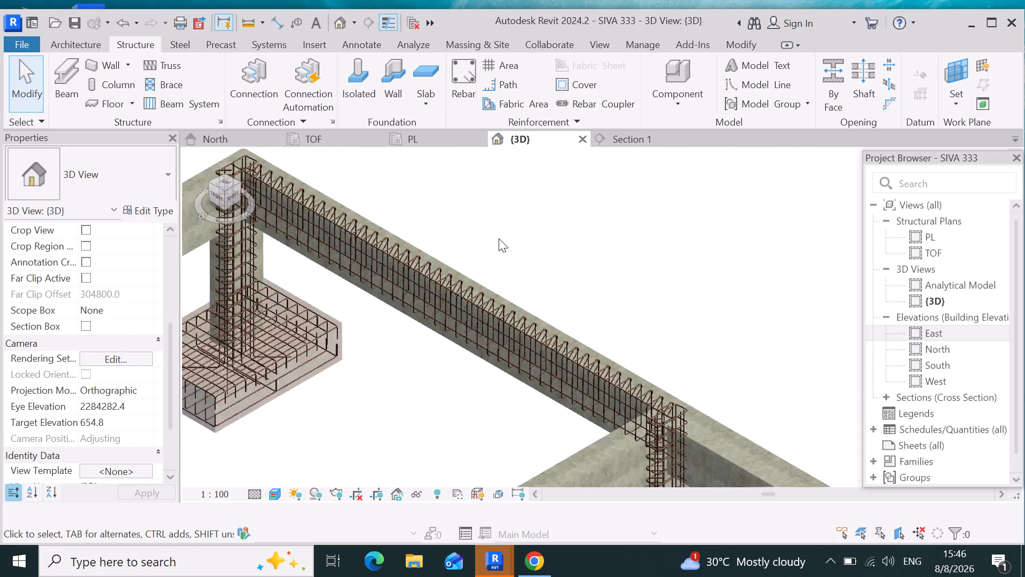
pyautogui.scroll(-6, 441, 261)
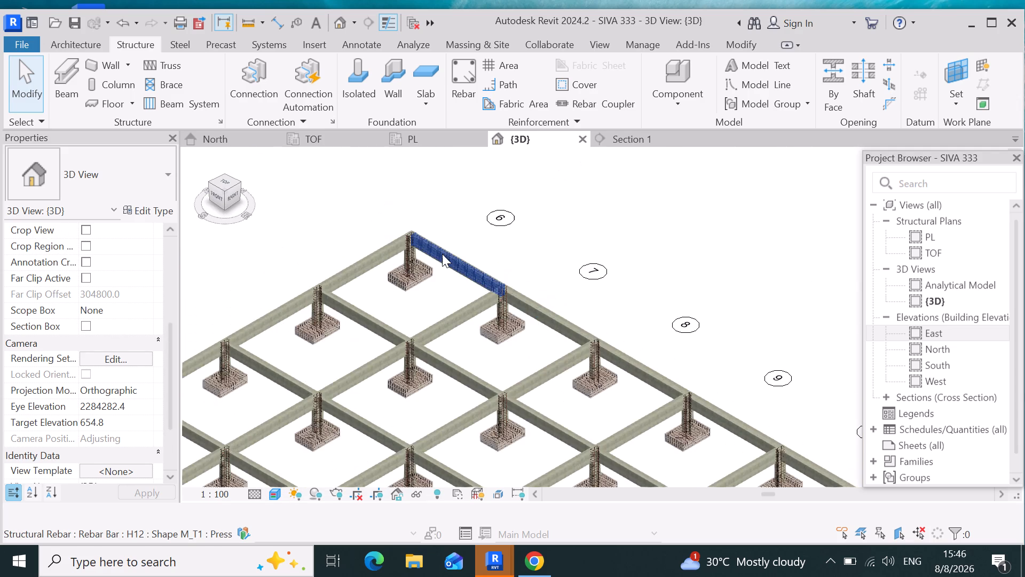
# Open the PL structural plan and reset its temporary hide/isolate so the grids are shown again.
pyautogui.click(421, 137)
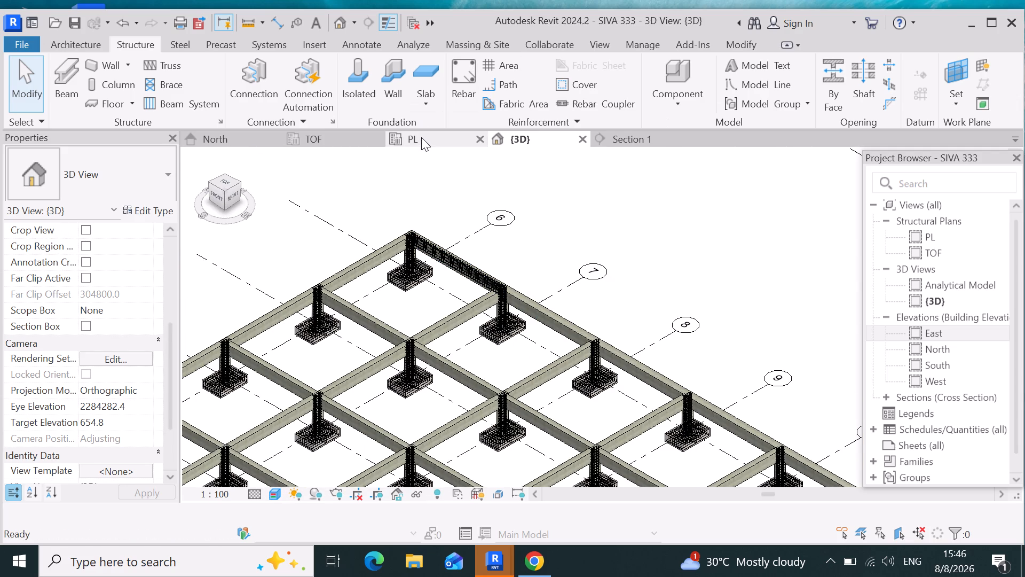
pyautogui.scroll(-5, 463, 233)
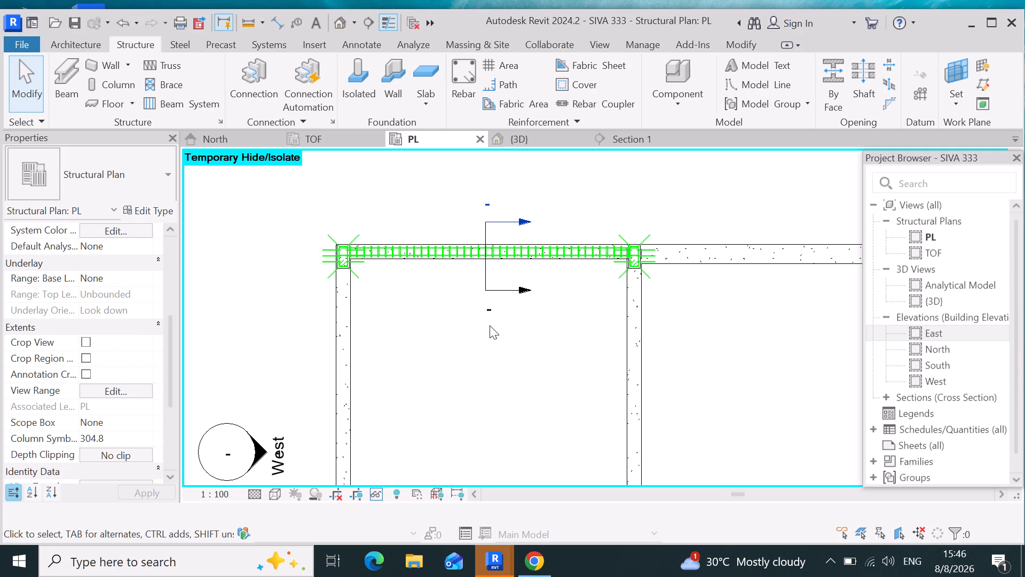
pyautogui.scroll(-9, 453, 208)
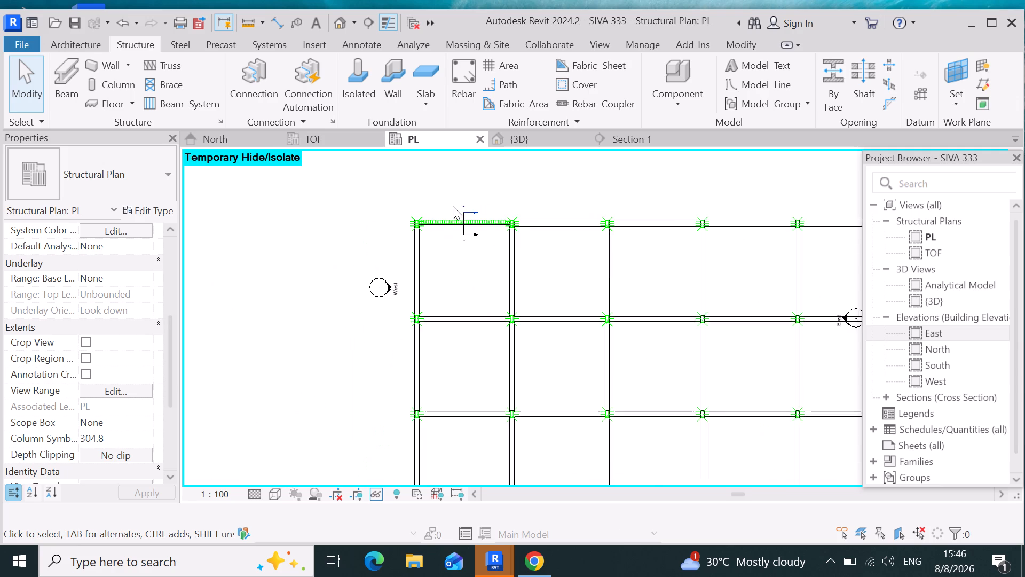
pyautogui.scroll(-4, 455, 200)
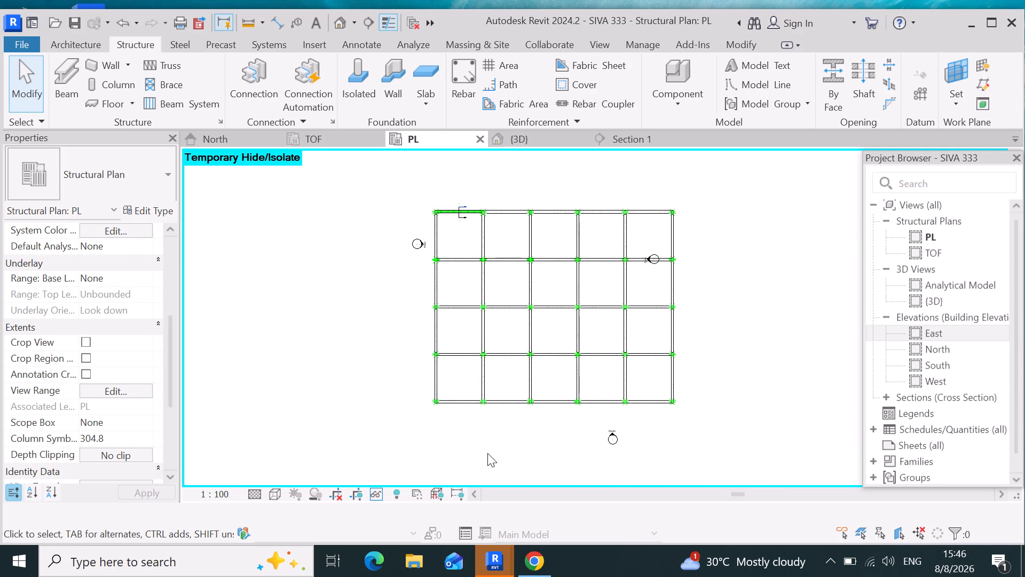
pyautogui.write('hr')
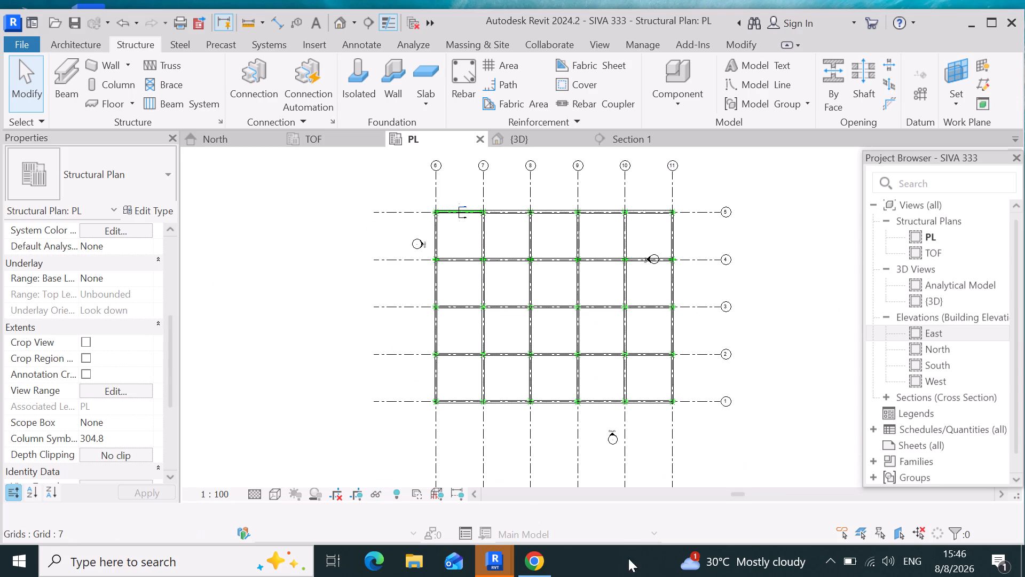
# Extend the grid 5 beam's H12 tie set past the grid 7 column, about three ties into the adjacent span.
pyautogui.scroll(-2, 546, 373)
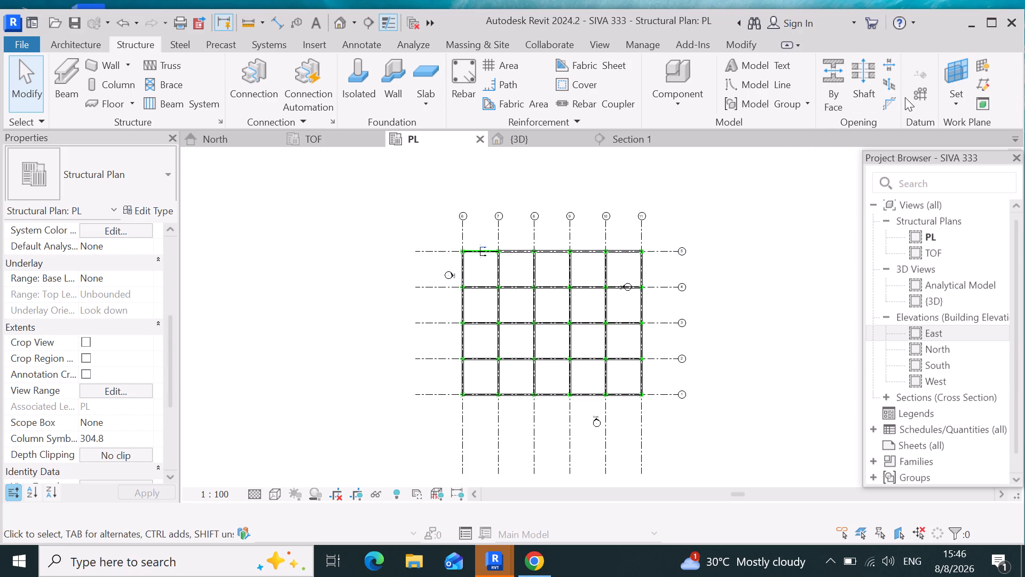
pyautogui.scroll(4, 464, 243)
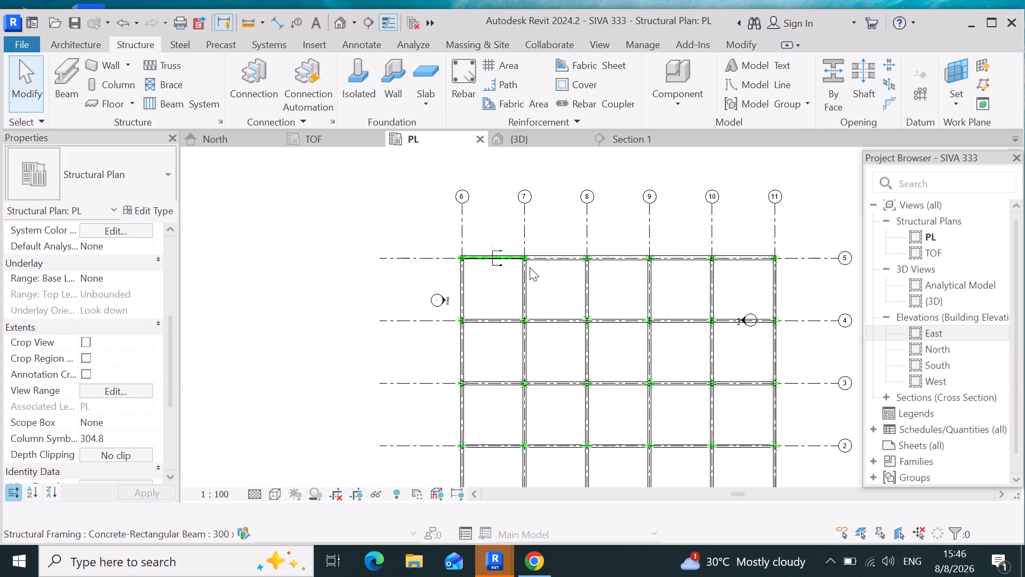
pyautogui.click(502, 256)
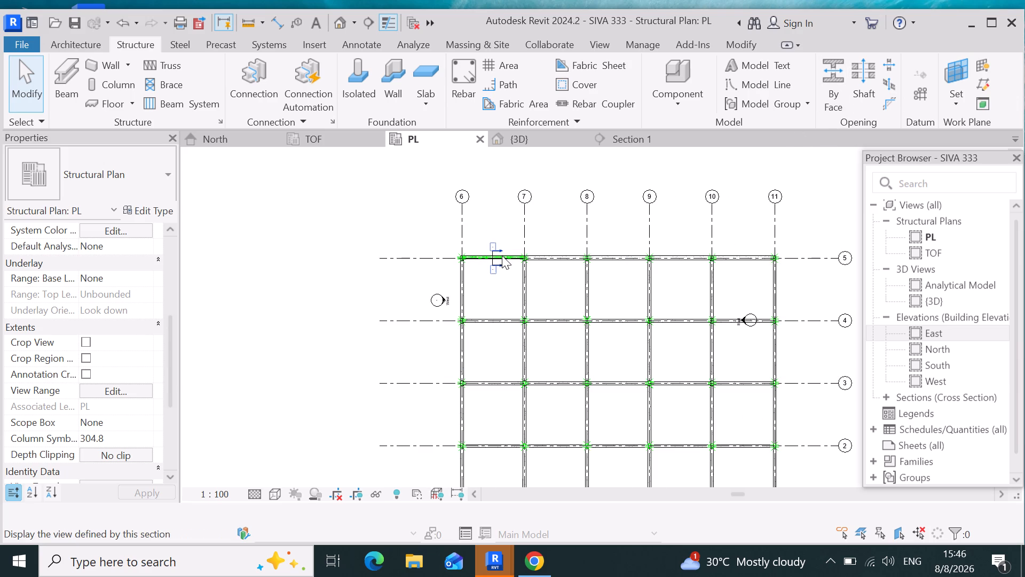
pyautogui.scroll(4, 482, 364)
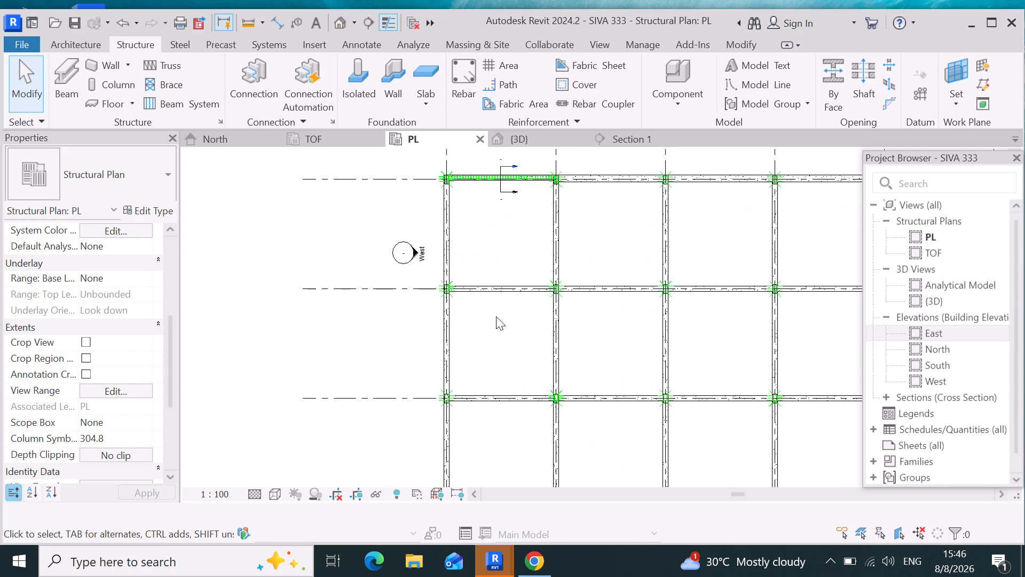
pyautogui.scroll(3, 590, 143)
pyautogui.scroll(14, 560, 175)
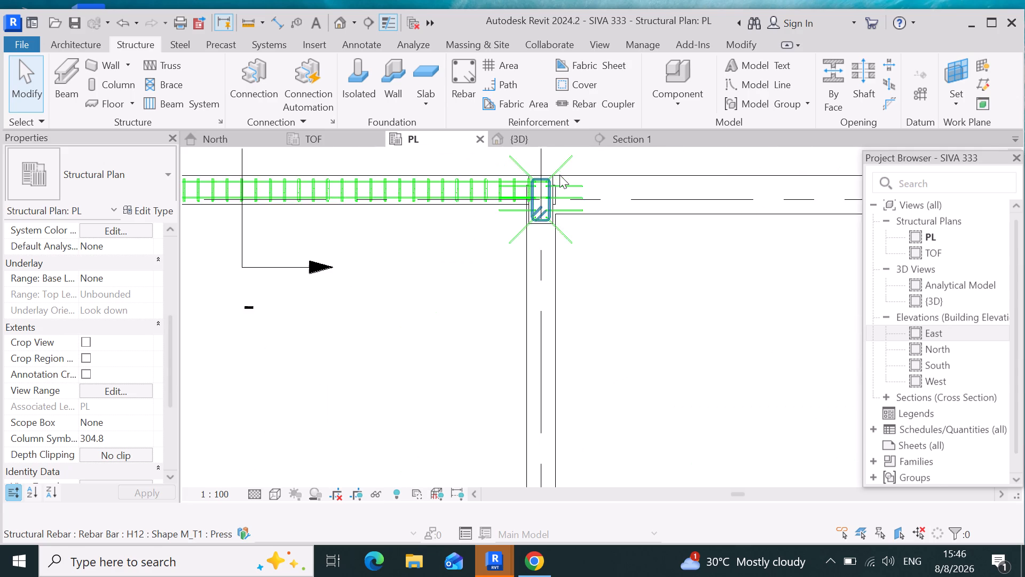
pyautogui.scroll(3, 559, 175)
pyautogui.scroll(-5, 394, 348)
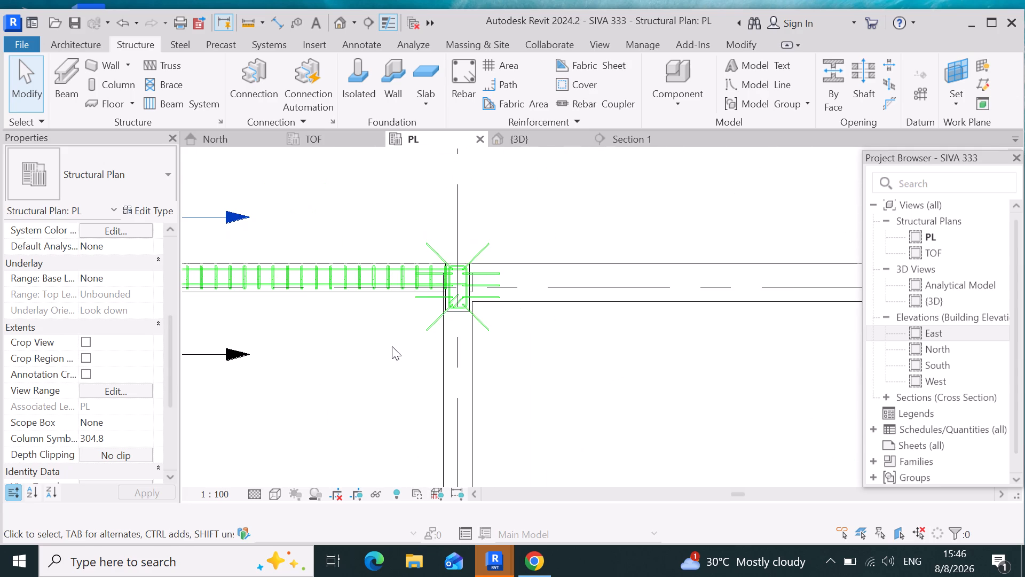
pyautogui.click(409, 282)
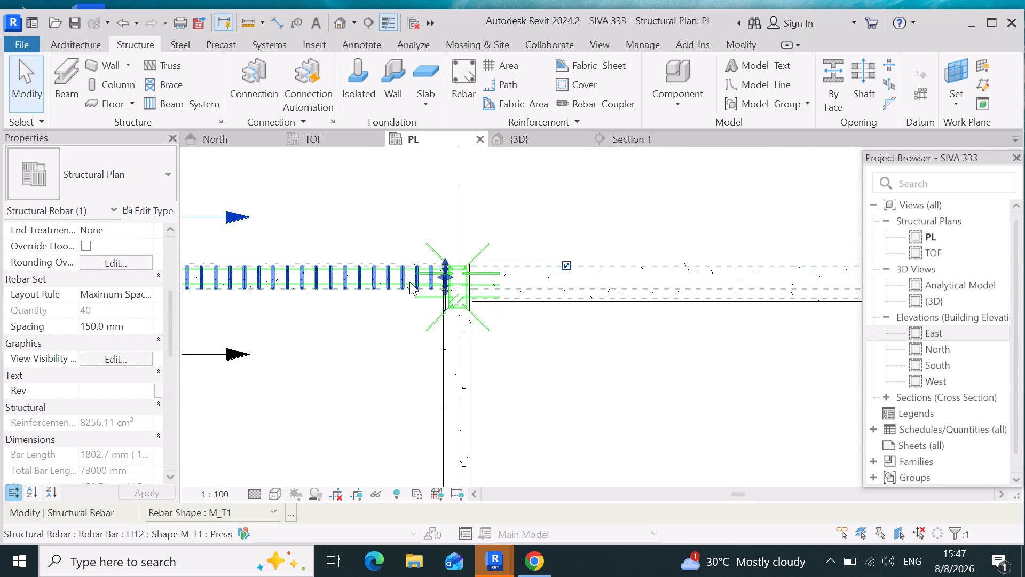
pyautogui.scroll(-1, 458, 301)
pyautogui.scroll(4, 457, 300)
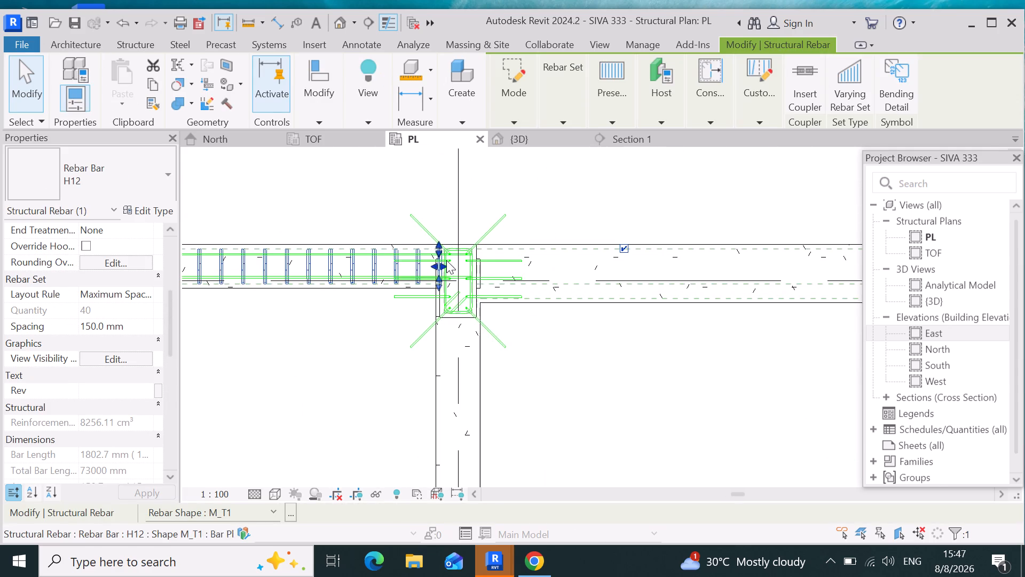
pyautogui.scroll(8, 446, 259)
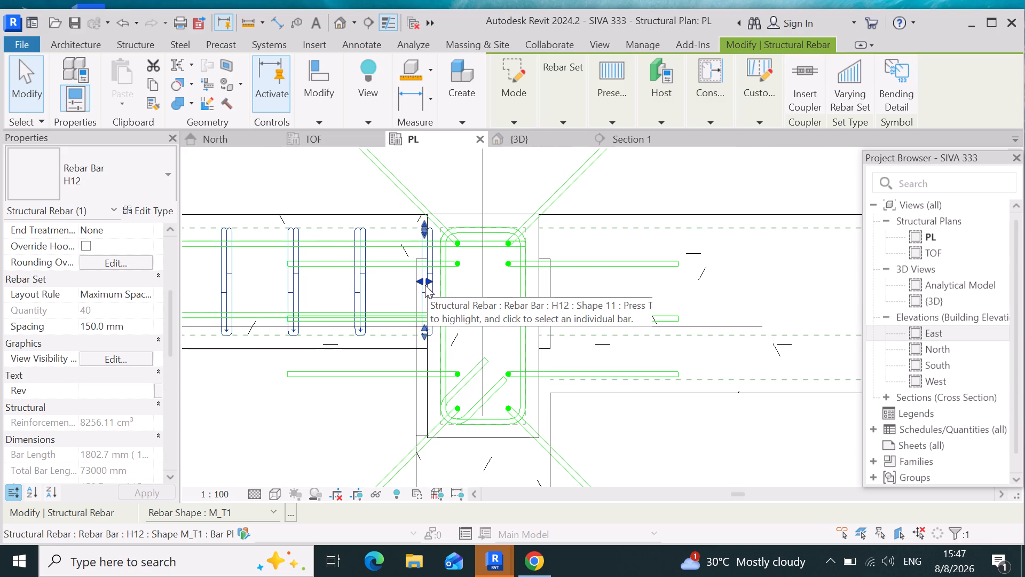
pyautogui.moveTo(425, 280); pyautogui.dragTo(700, 326)
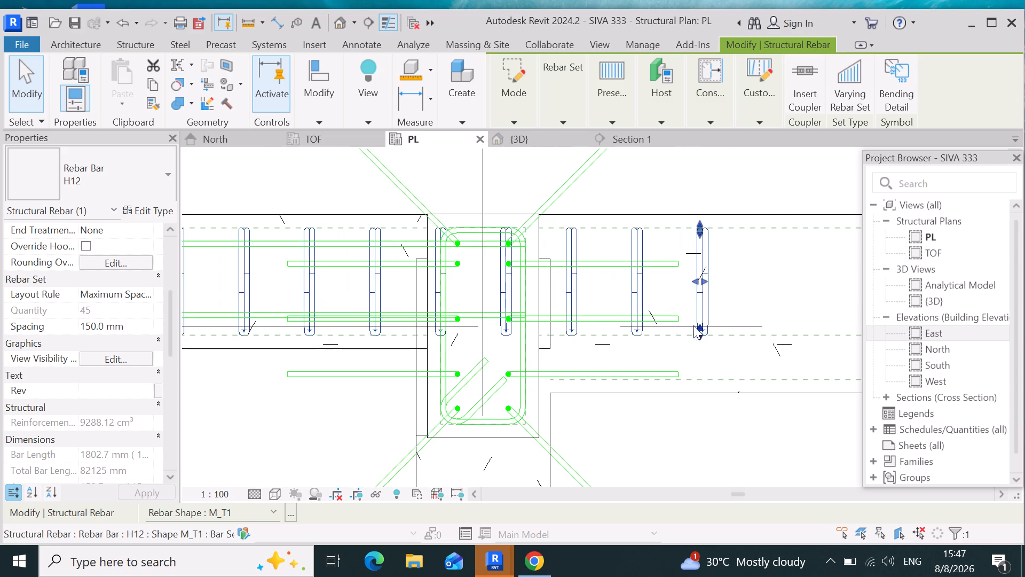
pyautogui.scroll(-13, 687, 326)
pyautogui.scroll(-6, 631, 322)
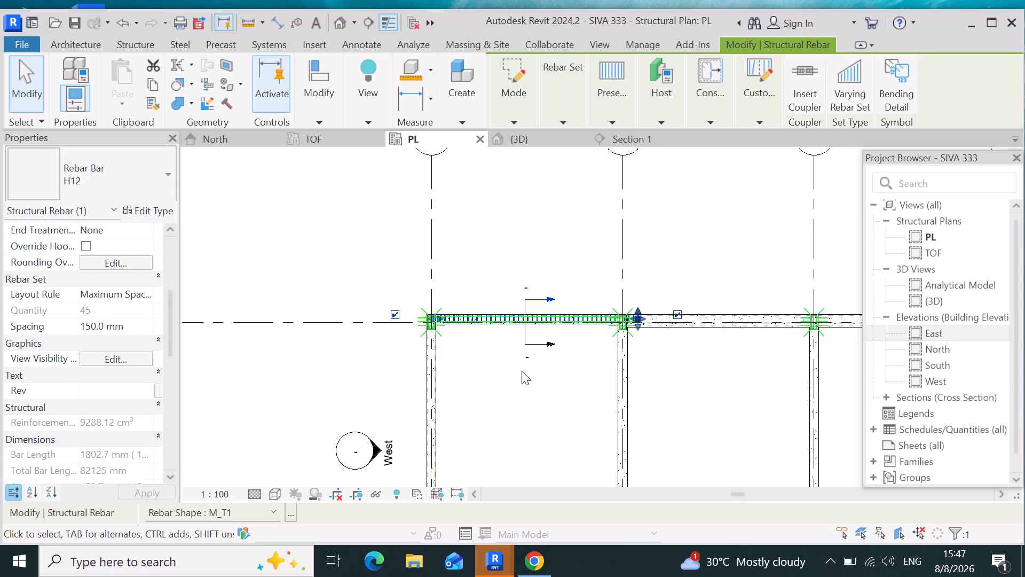
pyautogui.scroll(-6, 376, 302)
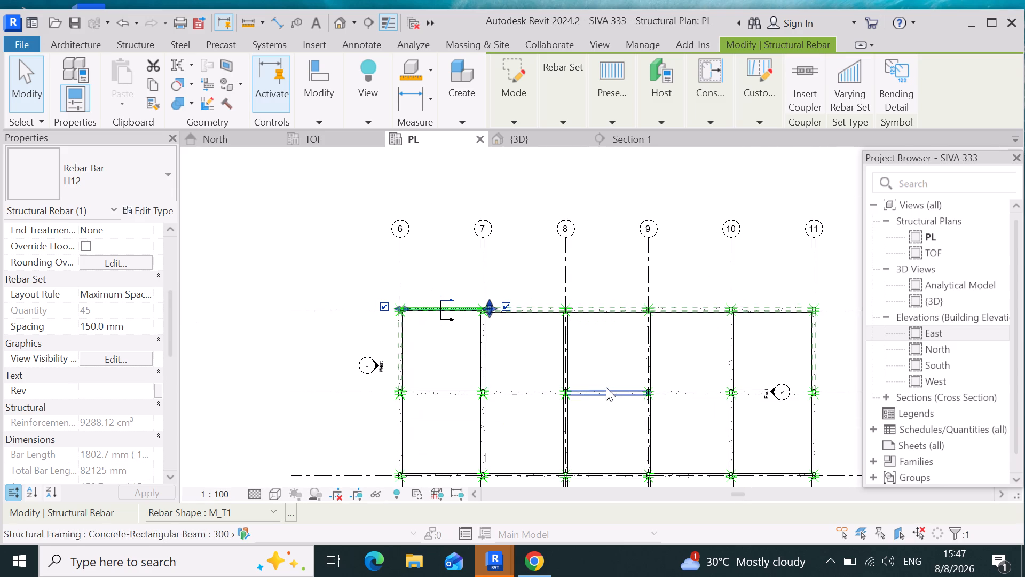
pyautogui.scroll(5, 539, 323)
pyautogui.click(509, 260)
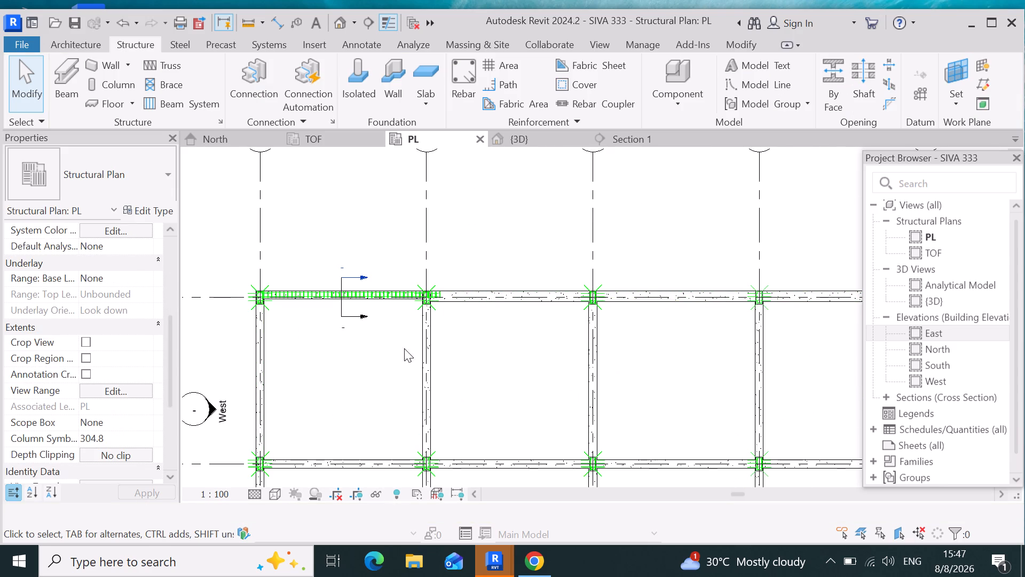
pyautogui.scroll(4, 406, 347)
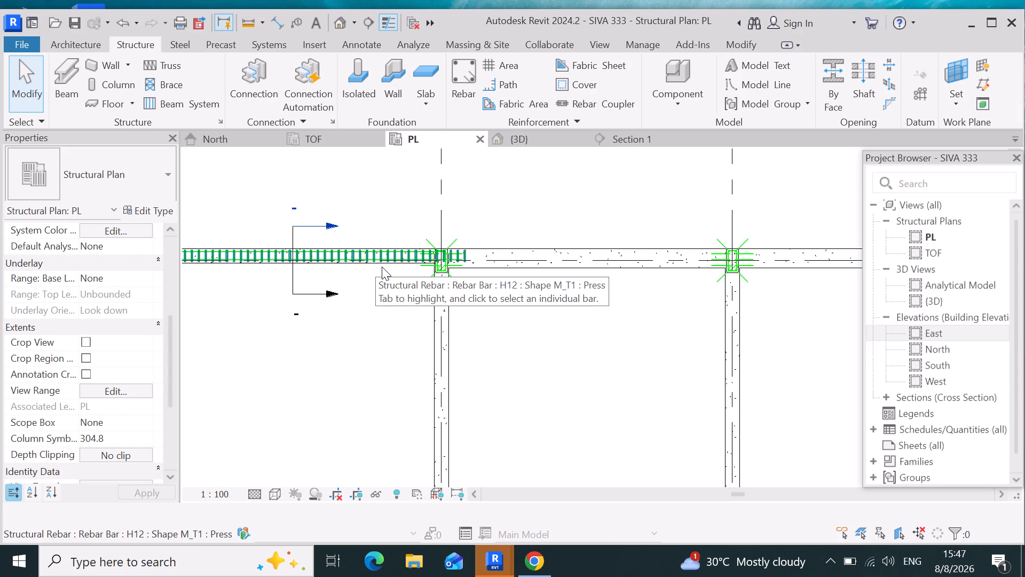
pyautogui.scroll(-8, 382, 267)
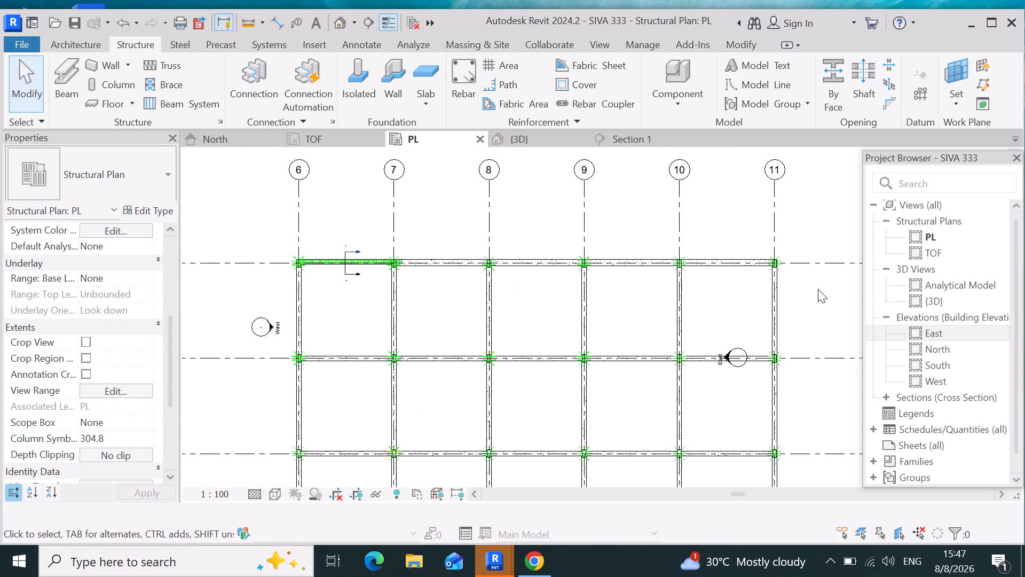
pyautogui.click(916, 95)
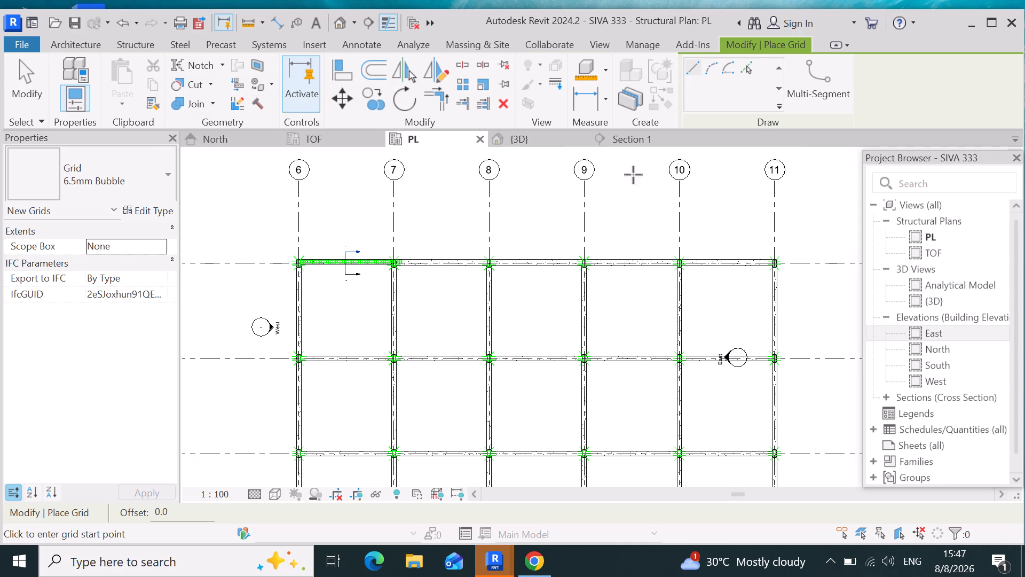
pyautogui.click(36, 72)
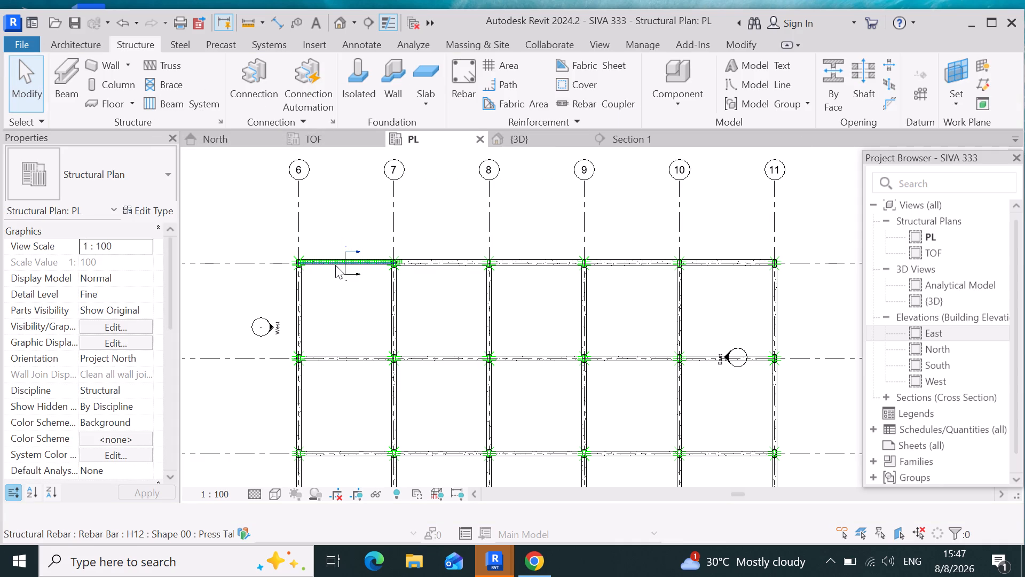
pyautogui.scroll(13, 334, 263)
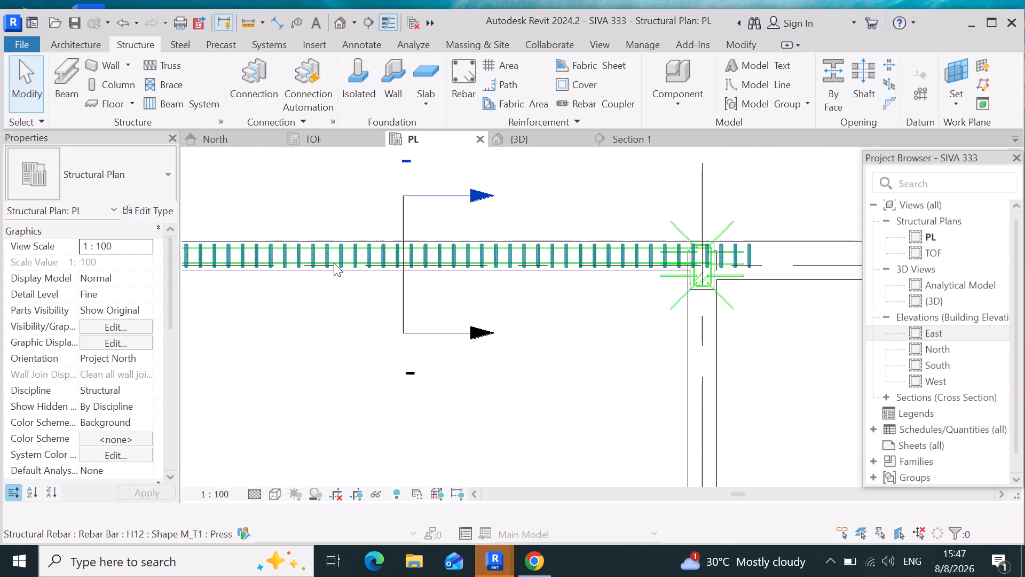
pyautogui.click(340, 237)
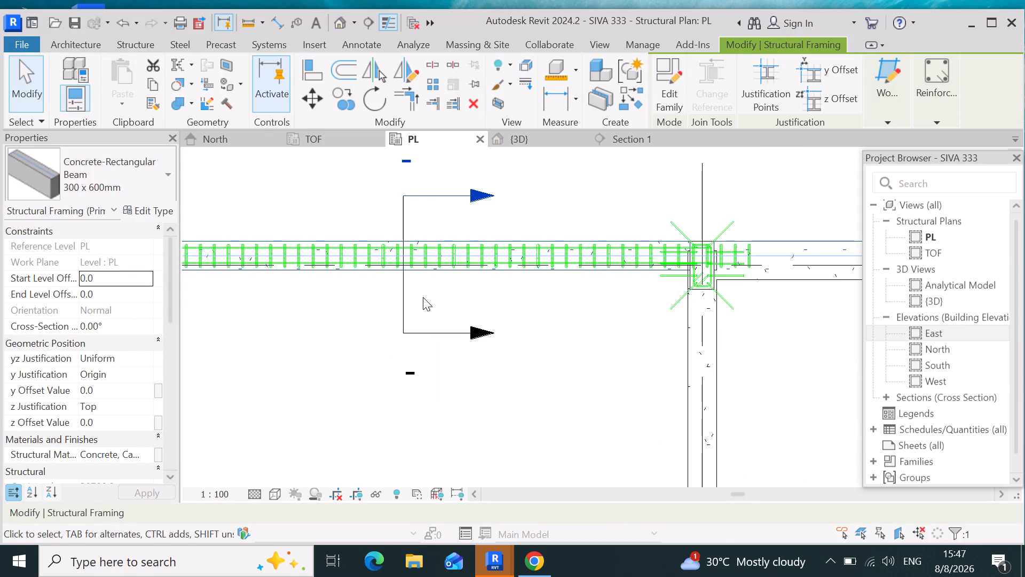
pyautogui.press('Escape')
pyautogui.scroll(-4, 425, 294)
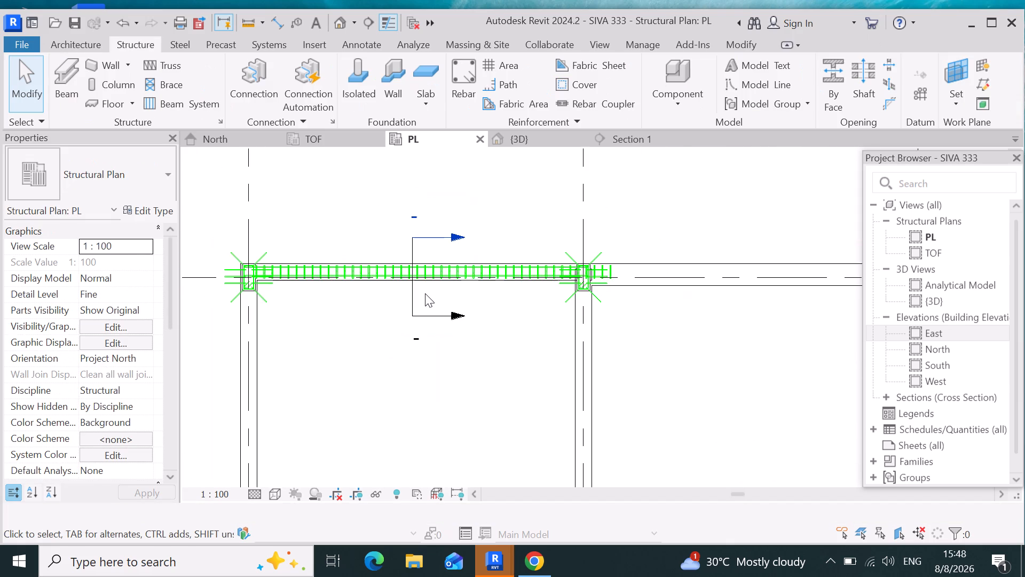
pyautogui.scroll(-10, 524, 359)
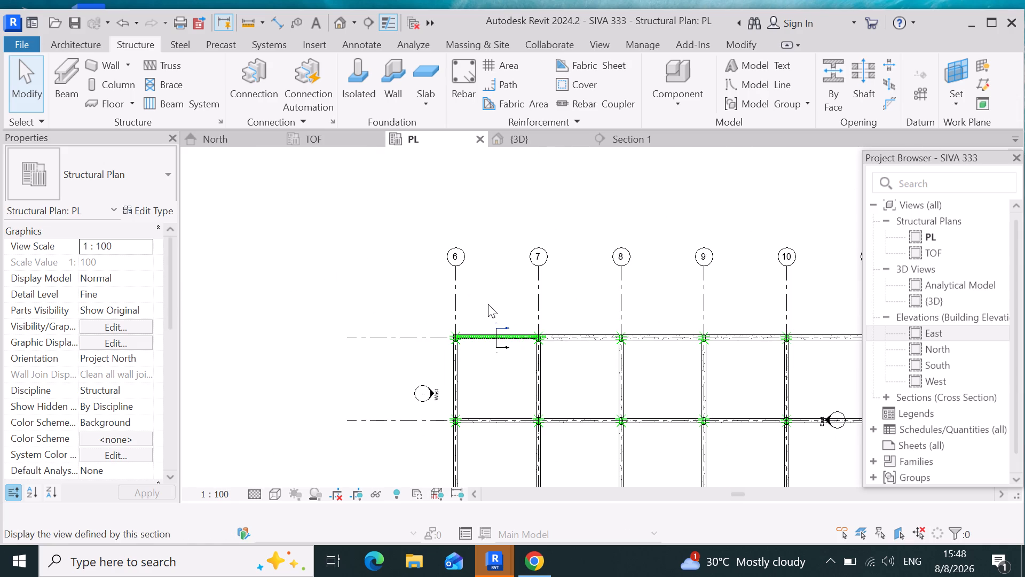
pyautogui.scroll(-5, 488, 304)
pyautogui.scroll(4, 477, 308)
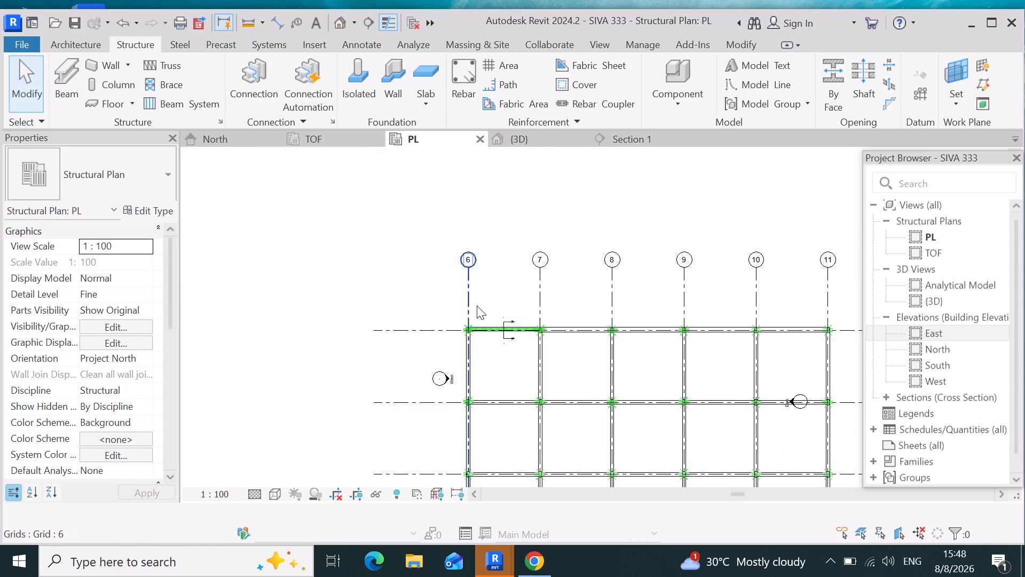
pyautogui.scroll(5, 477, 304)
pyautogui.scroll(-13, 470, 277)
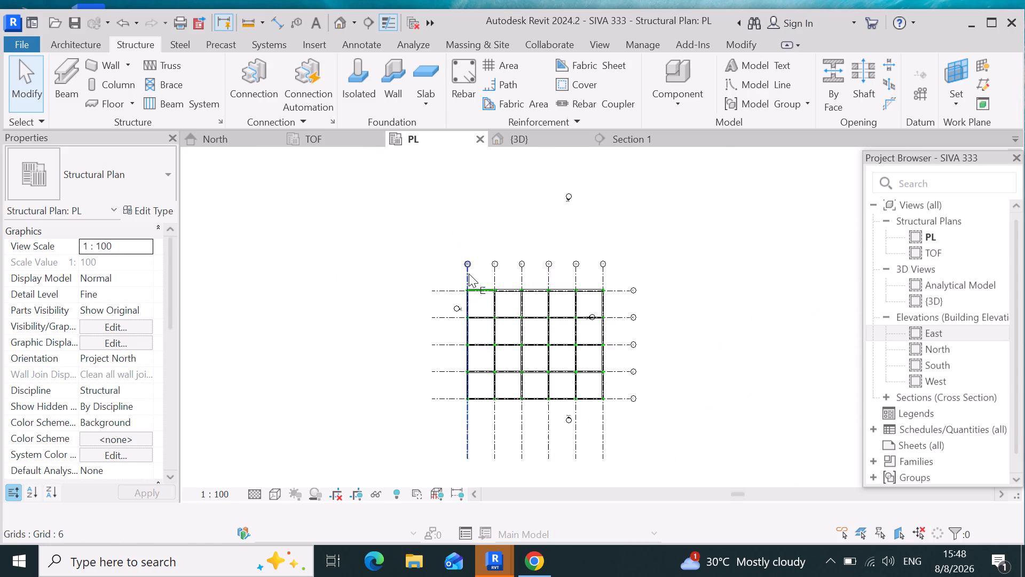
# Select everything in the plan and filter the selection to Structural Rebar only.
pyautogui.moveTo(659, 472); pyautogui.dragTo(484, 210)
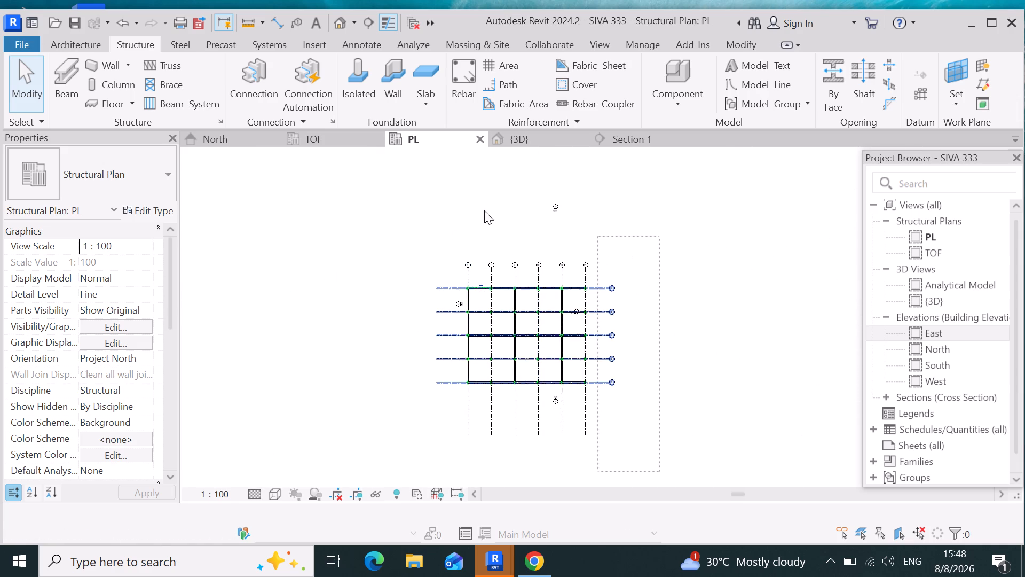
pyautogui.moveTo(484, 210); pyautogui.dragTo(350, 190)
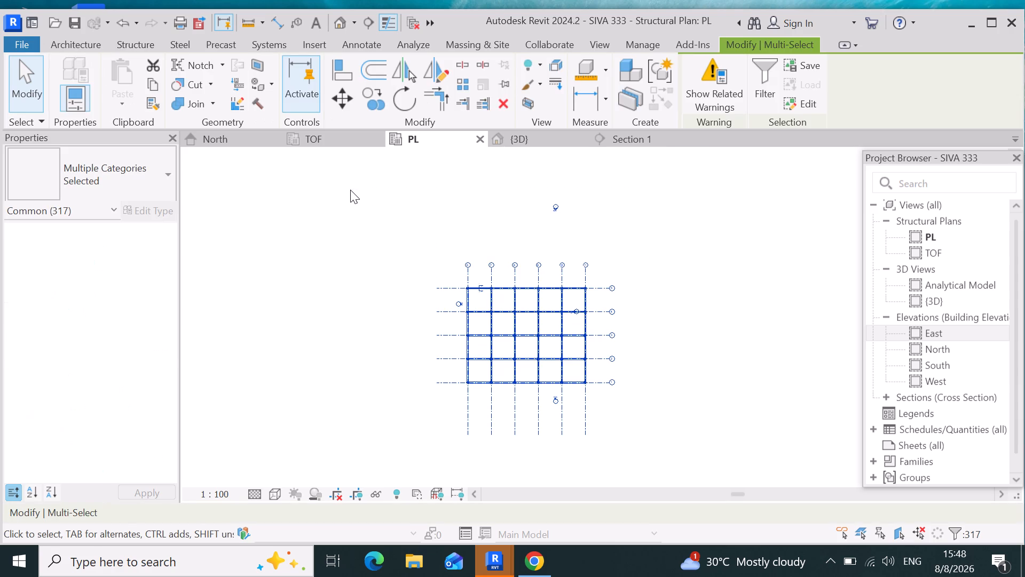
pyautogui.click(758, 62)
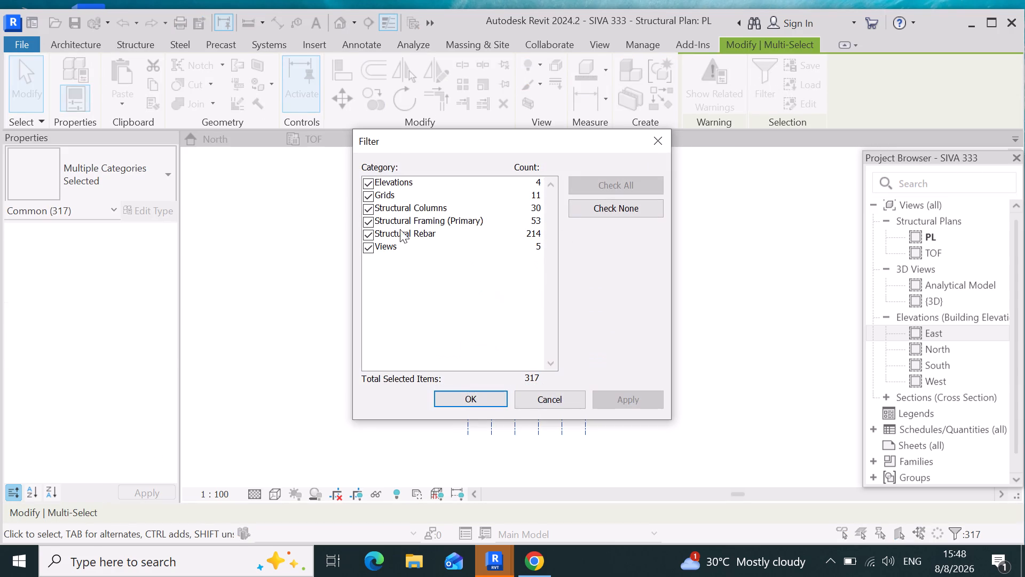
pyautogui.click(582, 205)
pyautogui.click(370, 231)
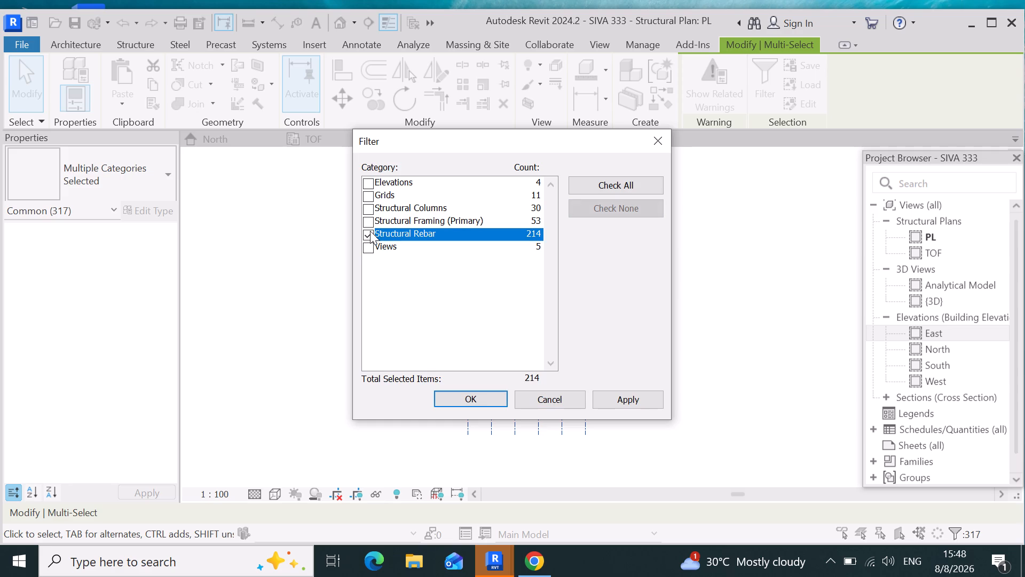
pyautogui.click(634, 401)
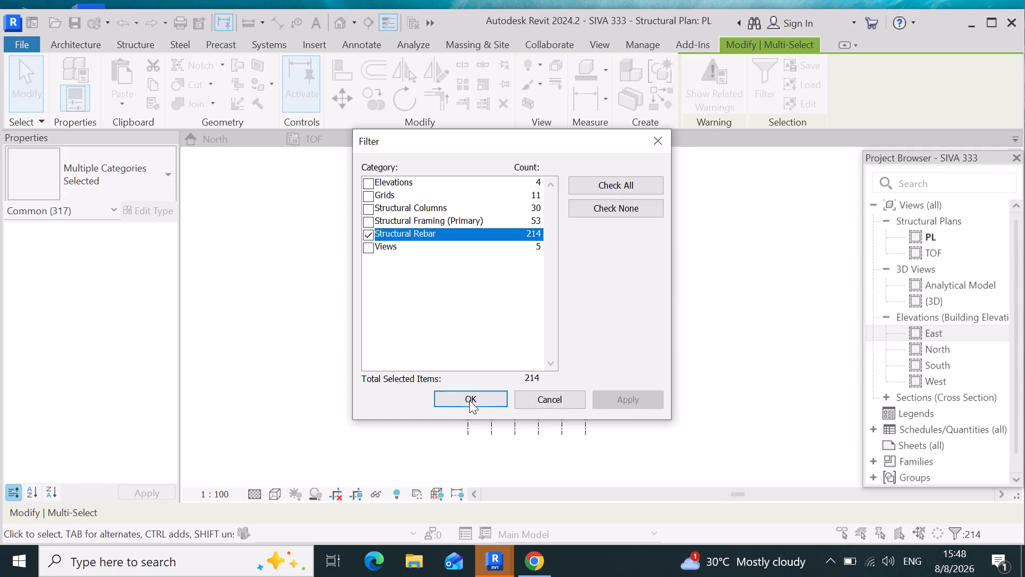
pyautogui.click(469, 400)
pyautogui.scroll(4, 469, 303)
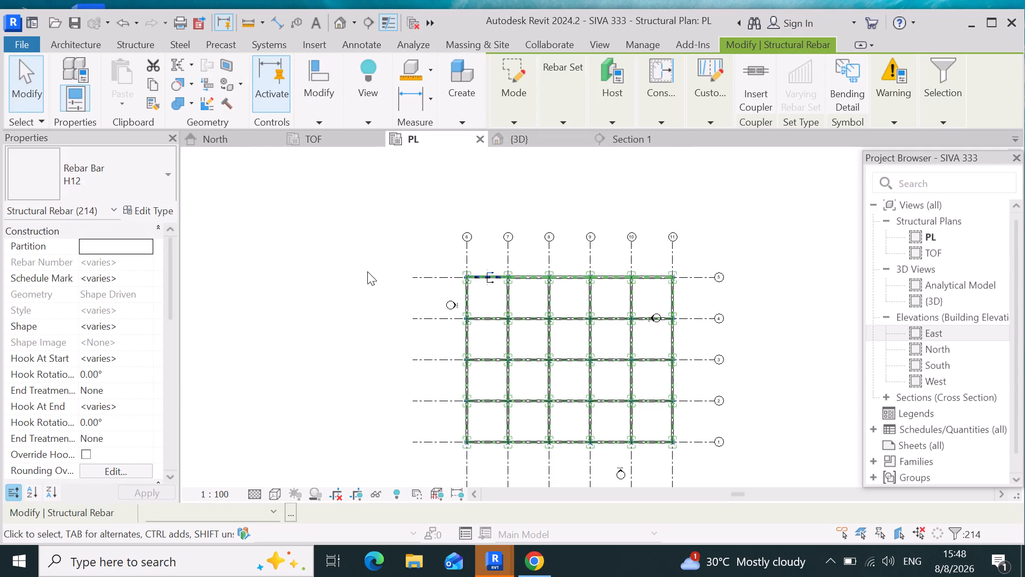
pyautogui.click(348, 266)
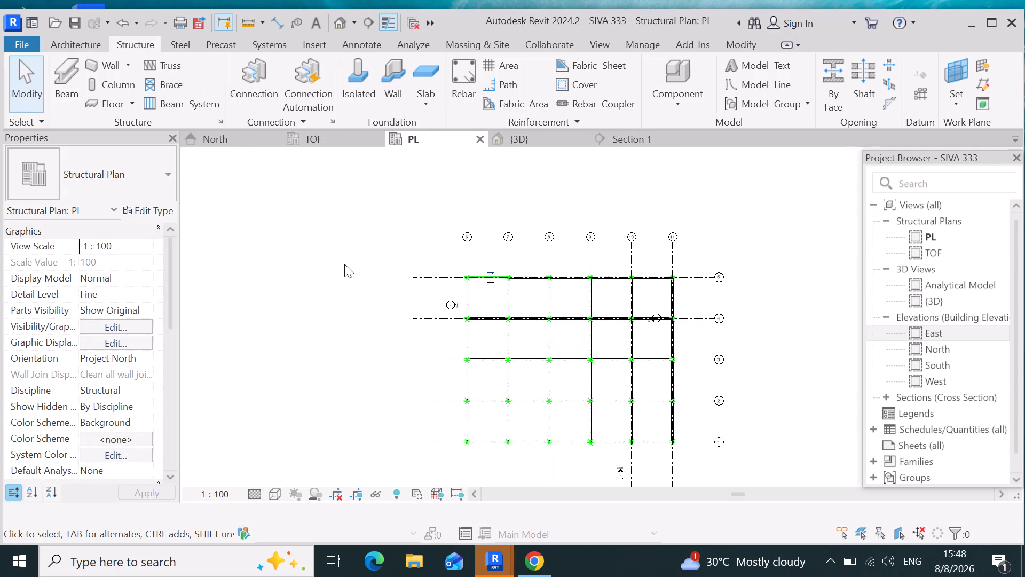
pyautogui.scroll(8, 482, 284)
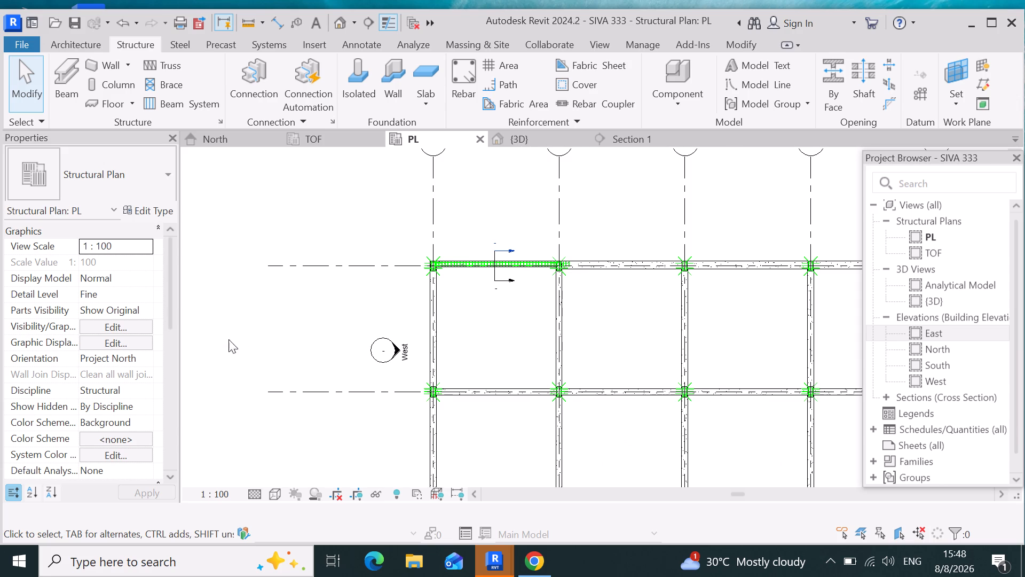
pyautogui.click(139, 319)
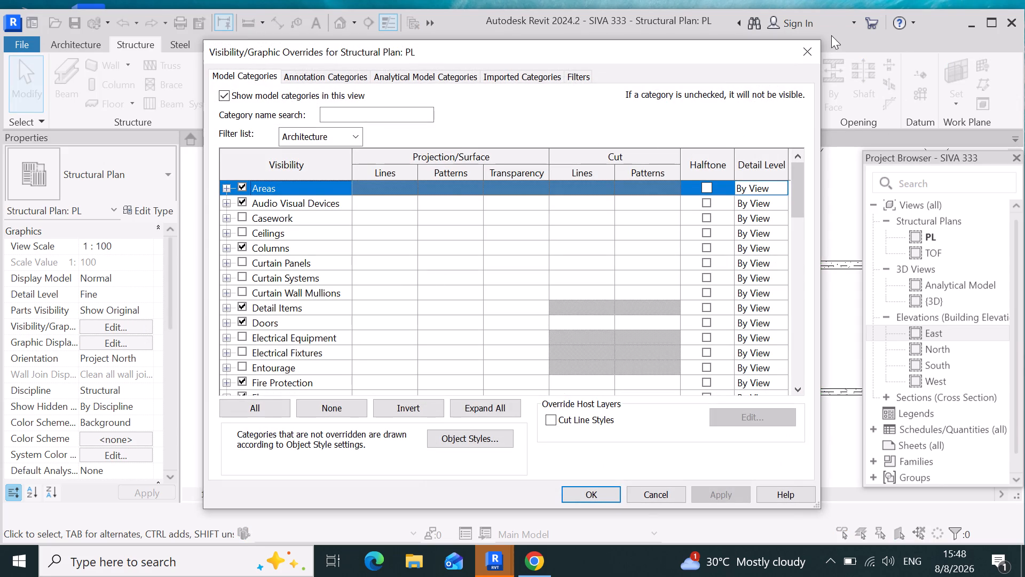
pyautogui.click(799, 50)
# Extend the grid 5 beam's H12 tie set beyond grid 7 to about a third of the span toward grid 8.
pyautogui.scroll(-4, 344, 337)
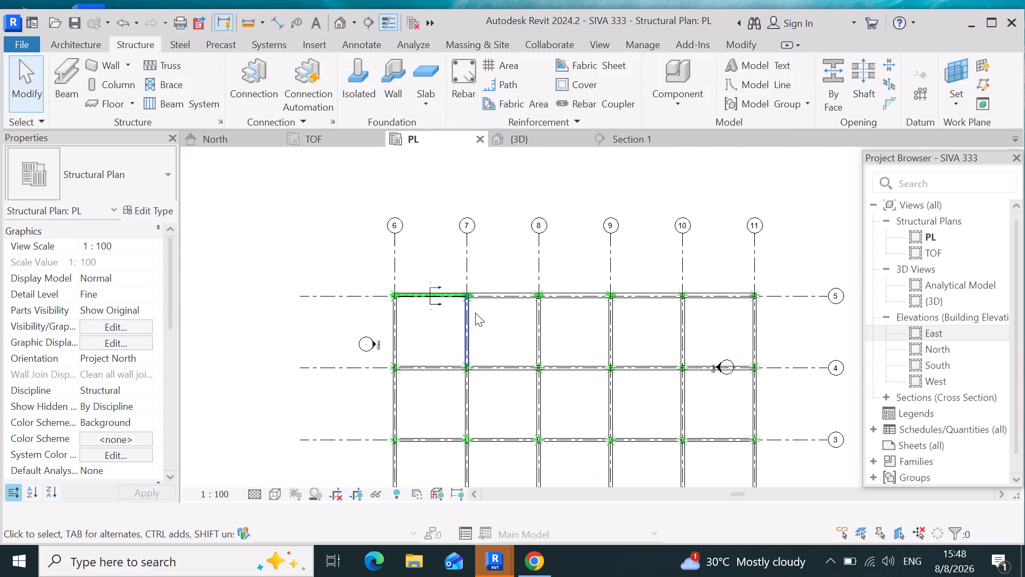
pyautogui.scroll(13, 503, 298)
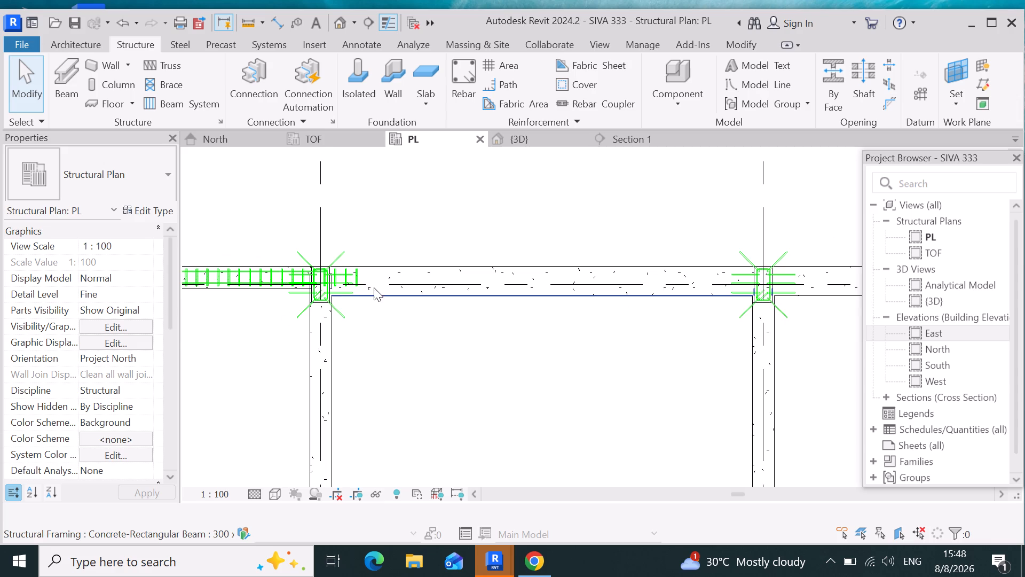
pyautogui.scroll(9, 373, 287)
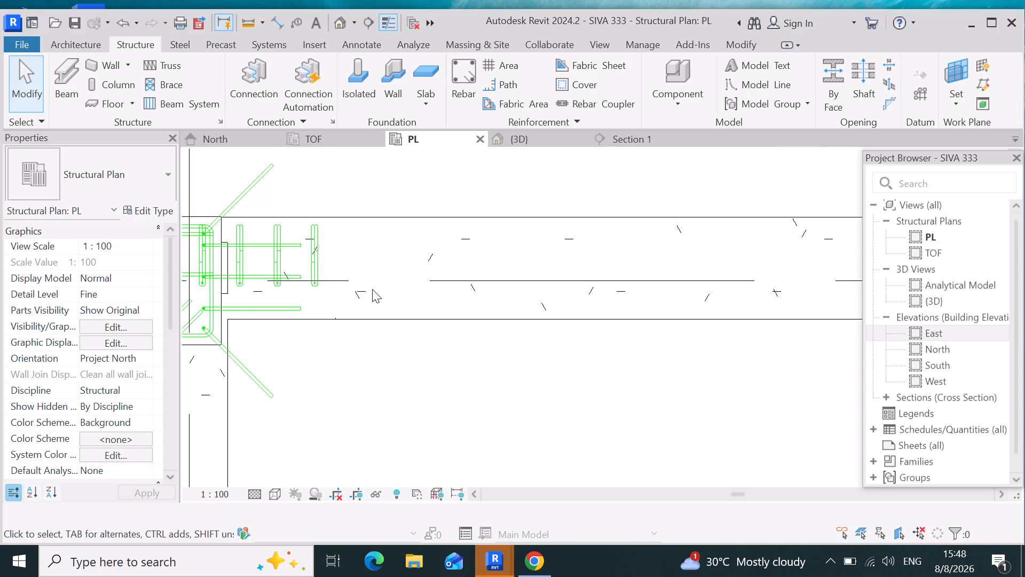
pyautogui.scroll(-5, 376, 286)
pyautogui.click(344, 270)
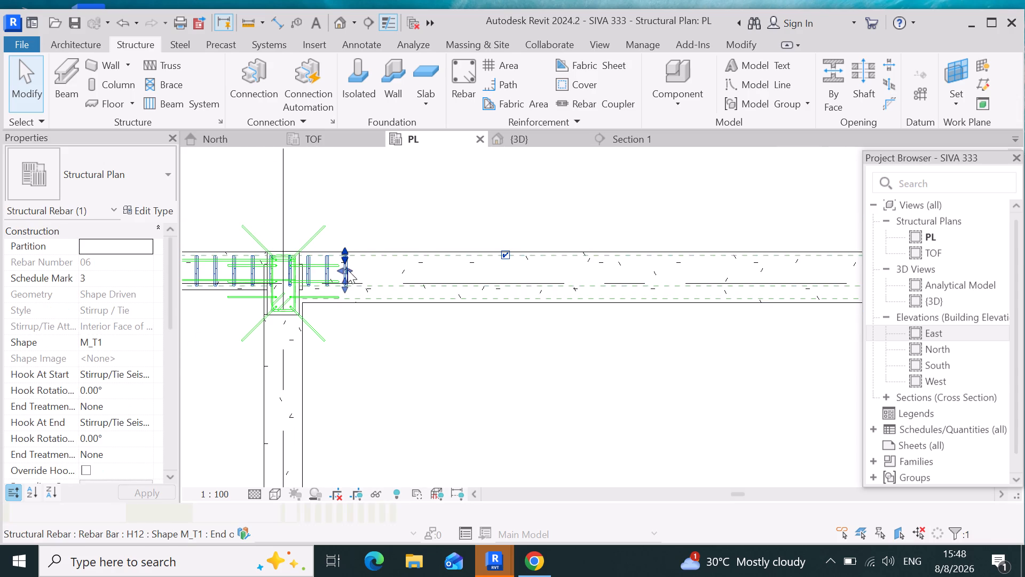
pyautogui.moveTo(349, 268); pyautogui.dragTo(508, 293)
pyautogui.click(508, 293)
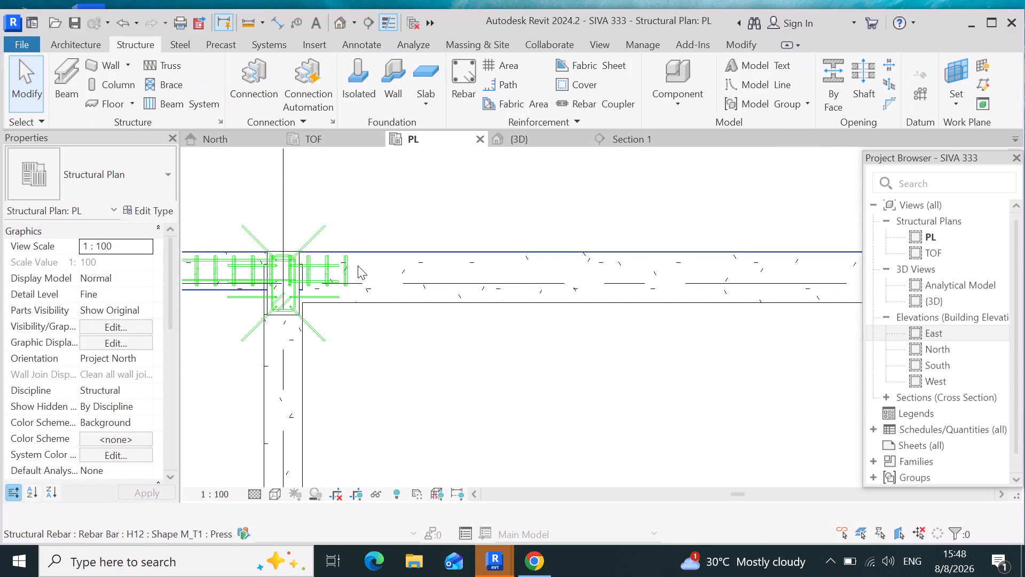
pyautogui.scroll(4, 351, 275)
pyautogui.click(344, 266)
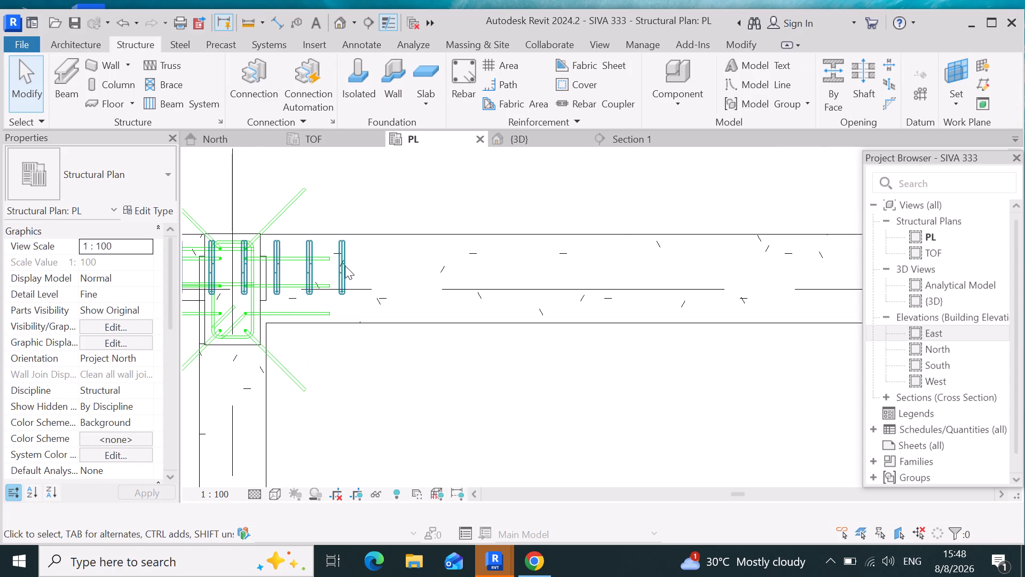
pyautogui.moveTo(344, 266); pyautogui.dragTo(658, 321)
# Examine the extended ties and the 300 x 600mm beam along grid 5 across the remaining spans toward grid 11.
pyautogui.scroll(-2, 658, 318)
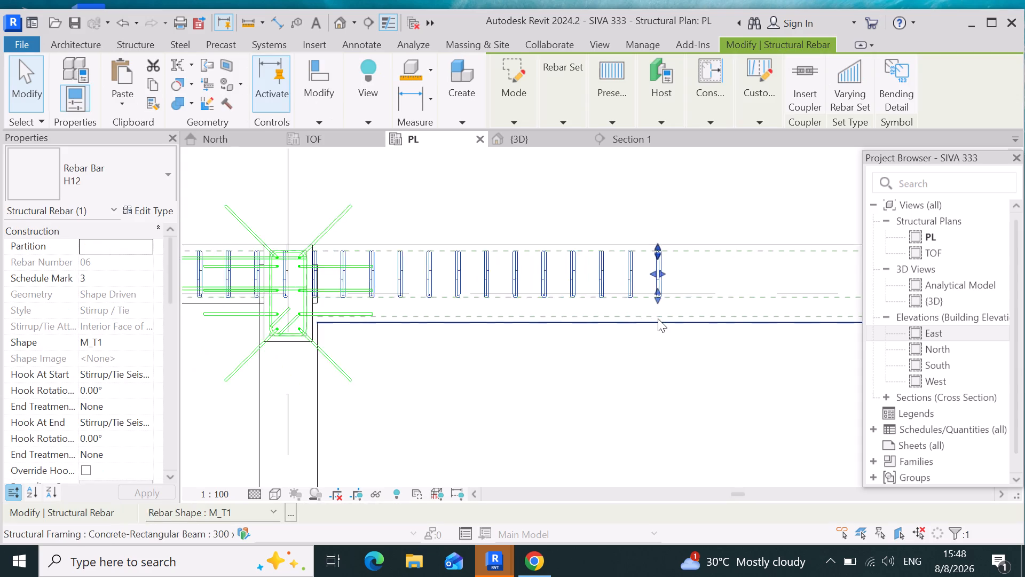
pyautogui.scroll(-10, 658, 318)
pyautogui.scroll(-10, 613, 329)
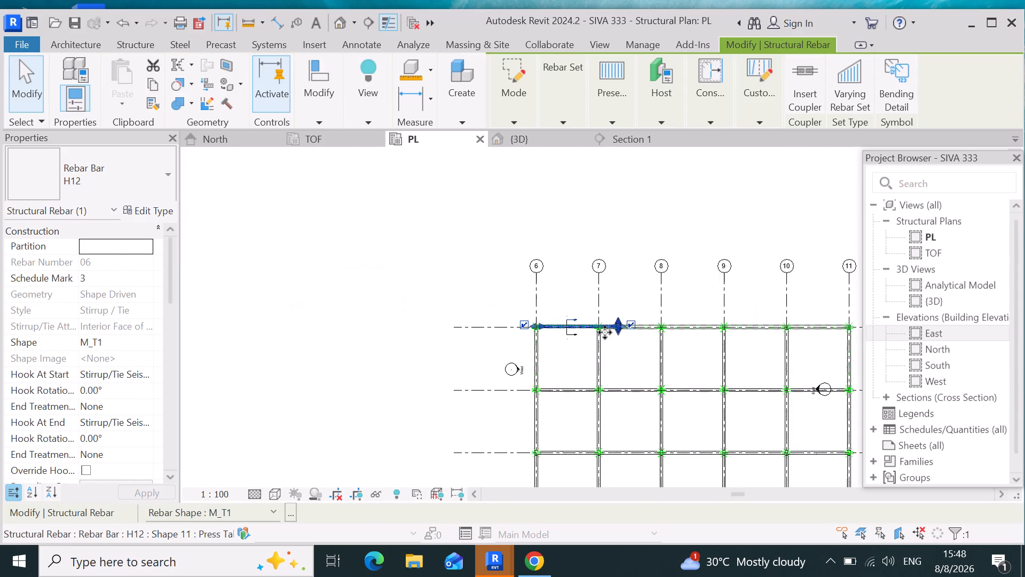
pyautogui.scroll(-5, 604, 333)
pyautogui.scroll(12, 687, 334)
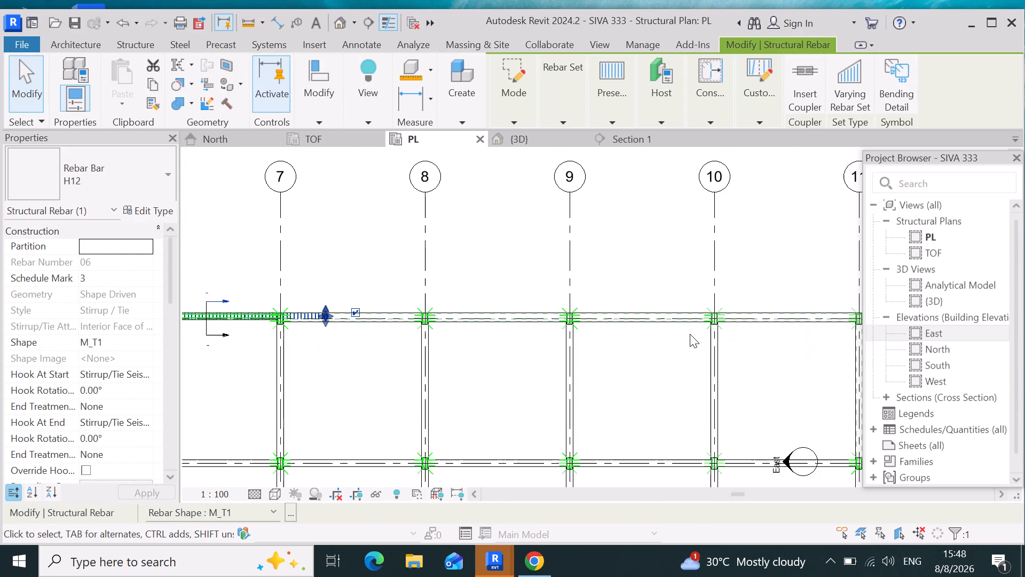
pyautogui.click(746, 310)
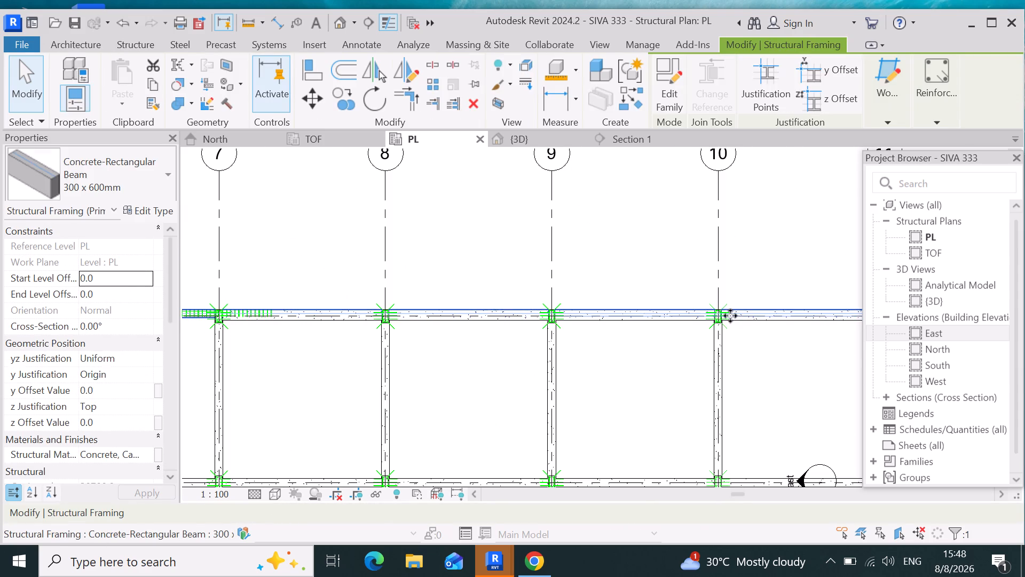
pyautogui.scroll(3, 413, 288)
pyautogui.scroll(3, 259, 294)
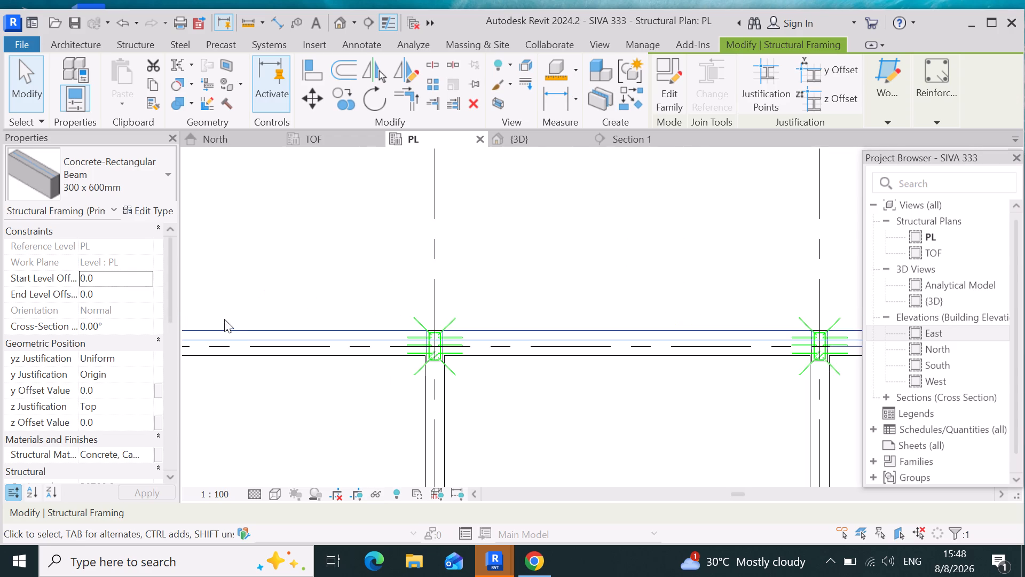
pyautogui.scroll(-6, 423, 292)
pyautogui.scroll(4, 239, 347)
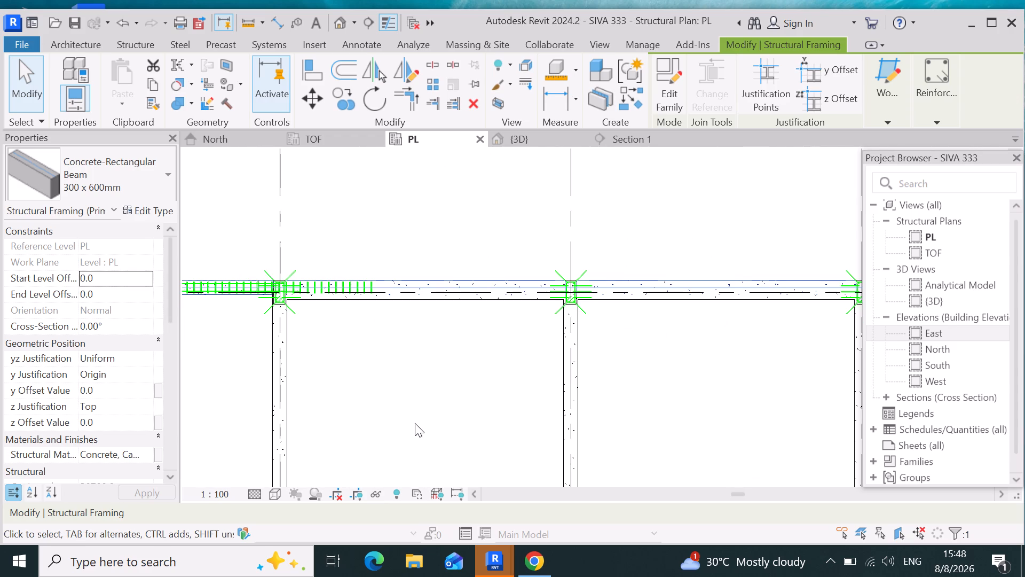
pyautogui.press('Escape')
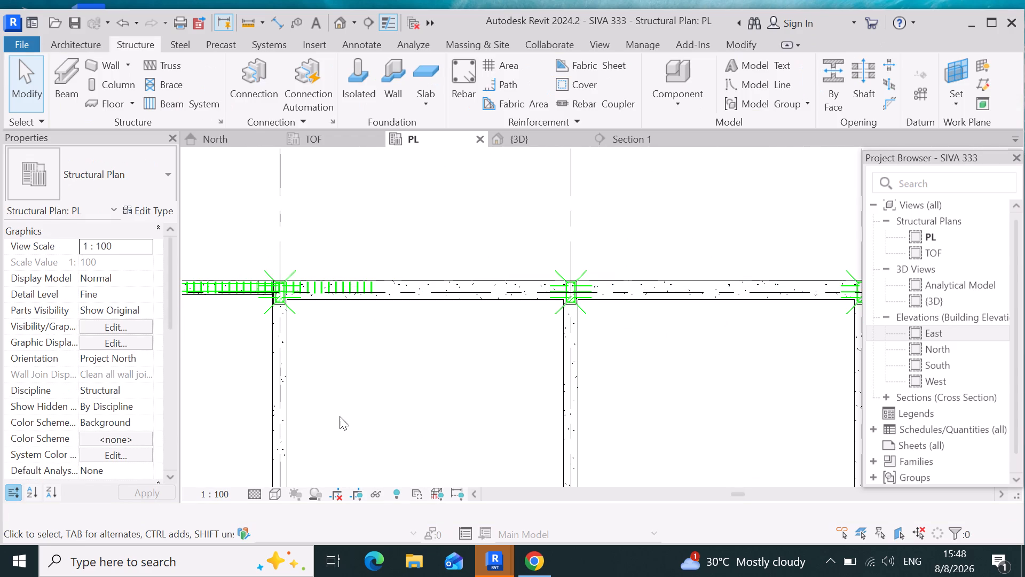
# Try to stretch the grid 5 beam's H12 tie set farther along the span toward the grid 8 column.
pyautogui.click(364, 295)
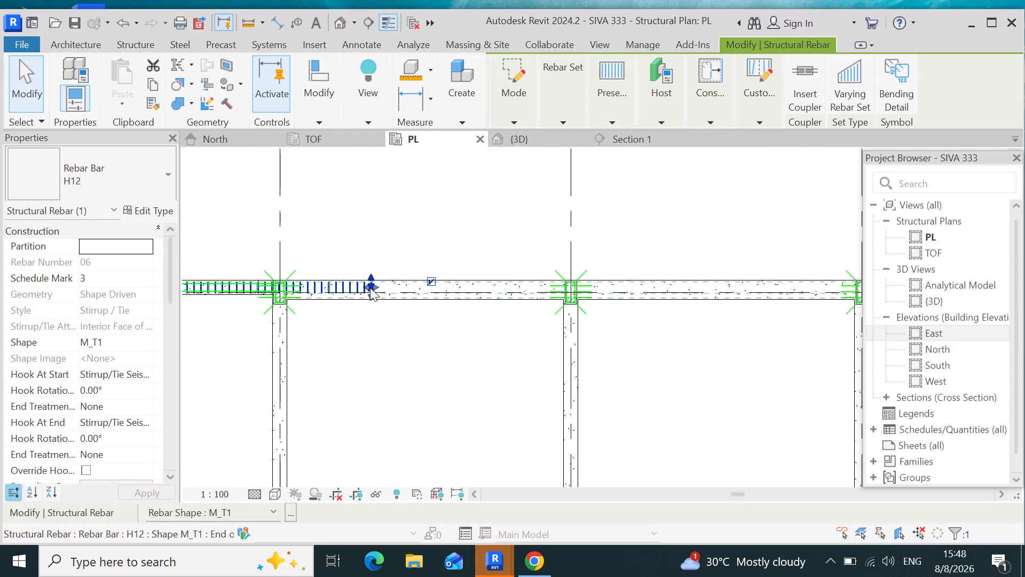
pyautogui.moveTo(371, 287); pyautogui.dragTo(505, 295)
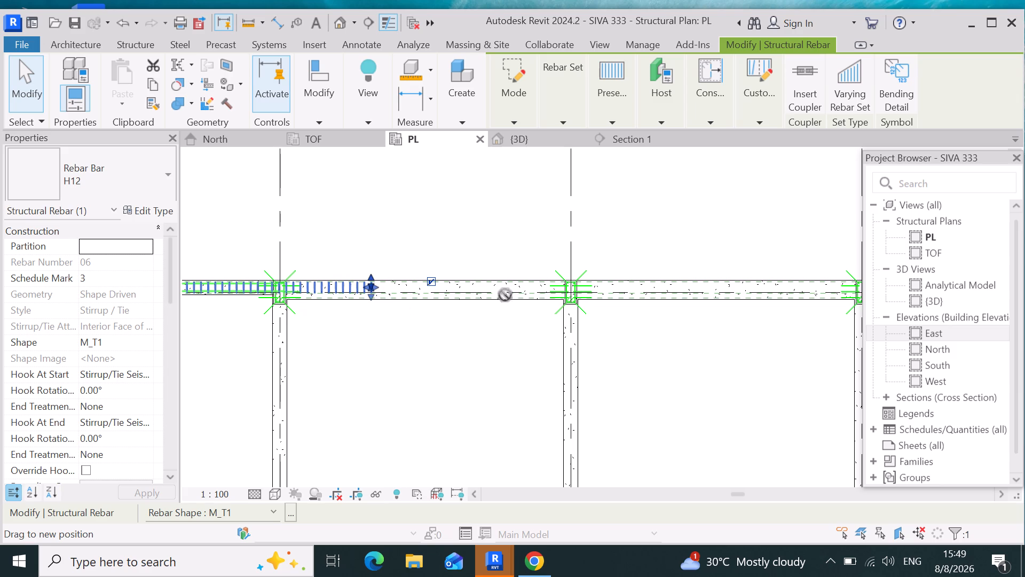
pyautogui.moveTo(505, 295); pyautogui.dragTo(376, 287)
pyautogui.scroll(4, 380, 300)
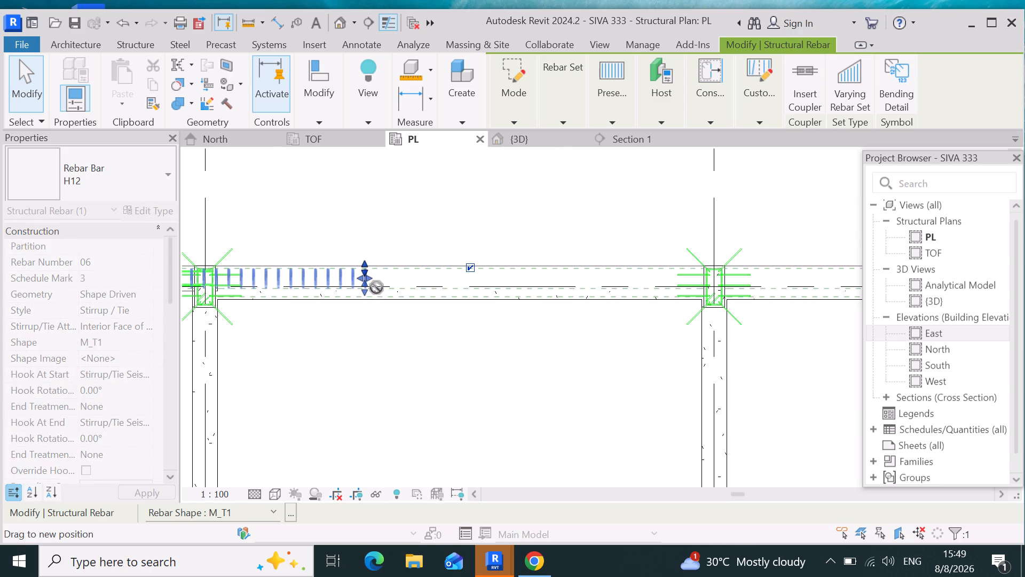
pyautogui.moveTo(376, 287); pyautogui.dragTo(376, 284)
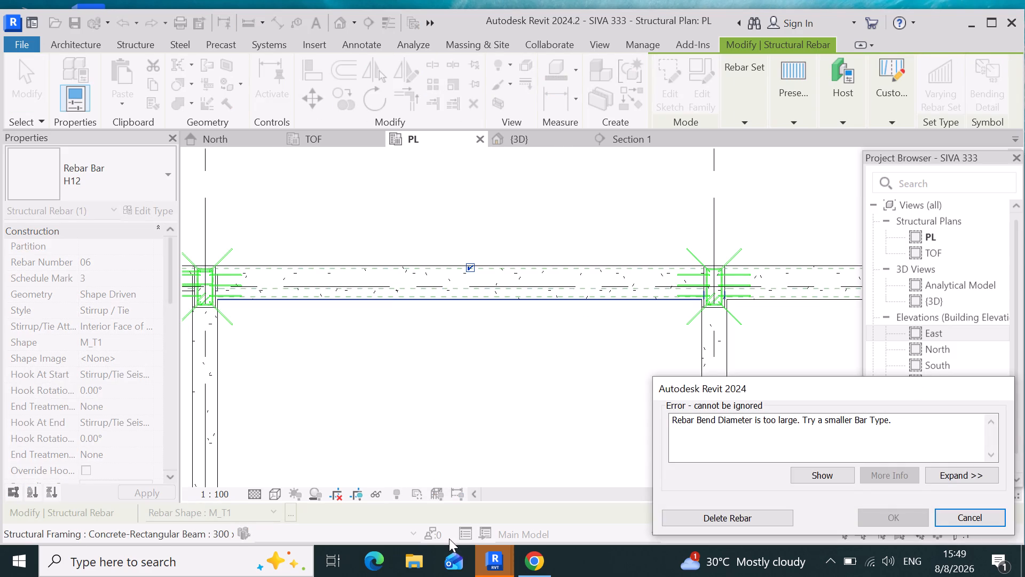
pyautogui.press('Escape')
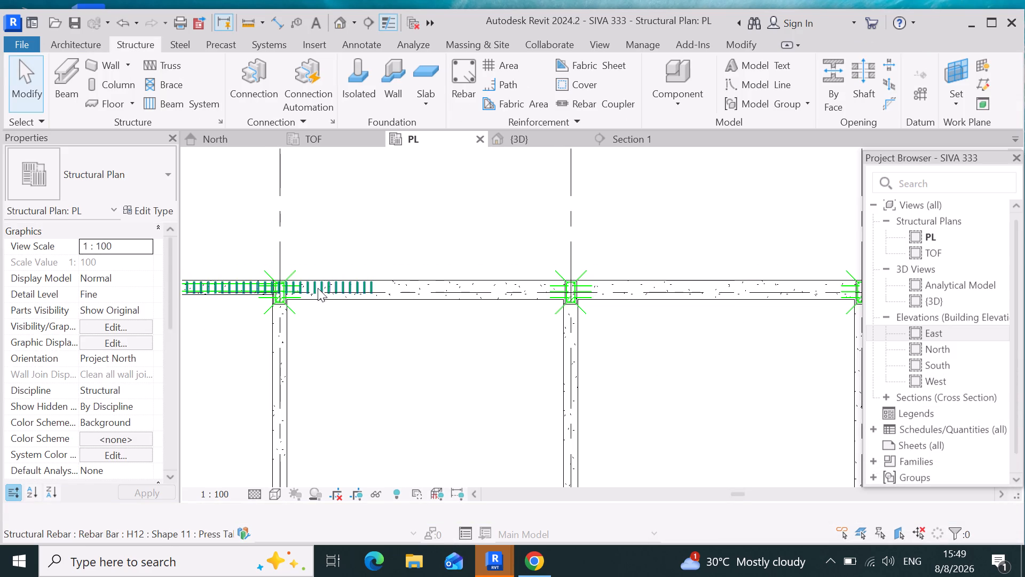
# Extend the grid 5 beam's H12 tie set by about five more ties toward grid 8.
pyautogui.scroll(6, 329, 279)
pyautogui.scroll(3, 389, 263)
pyautogui.click(444, 314)
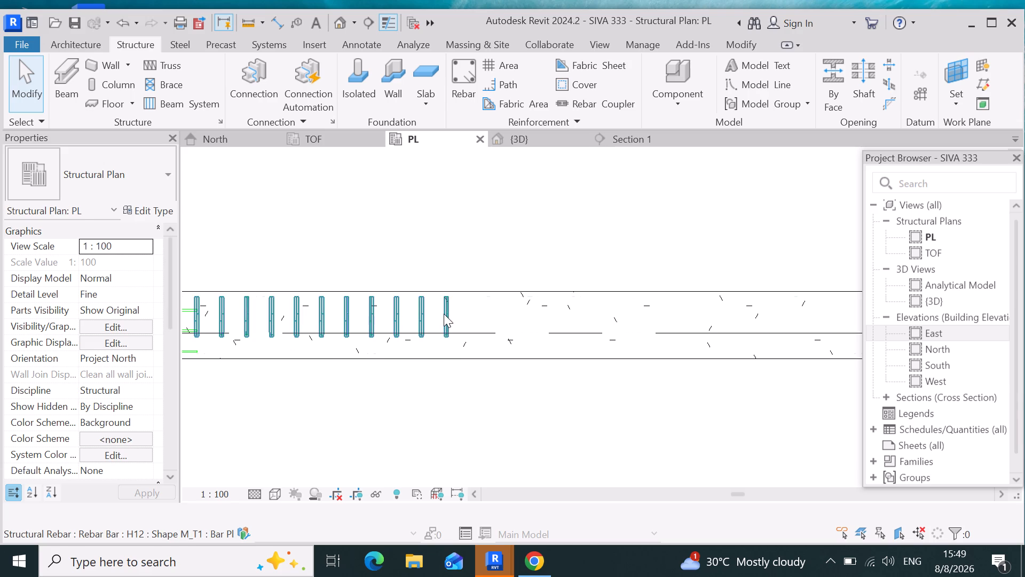
pyautogui.moveTo(452, 318); pyautogui.dragTo(564, 322)
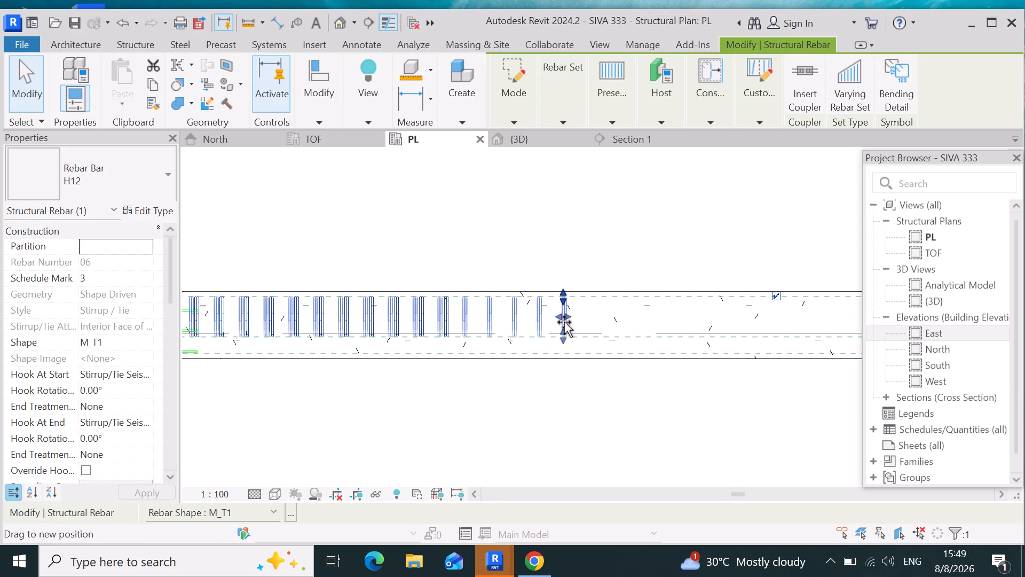
pyautogui.click(564, 322)
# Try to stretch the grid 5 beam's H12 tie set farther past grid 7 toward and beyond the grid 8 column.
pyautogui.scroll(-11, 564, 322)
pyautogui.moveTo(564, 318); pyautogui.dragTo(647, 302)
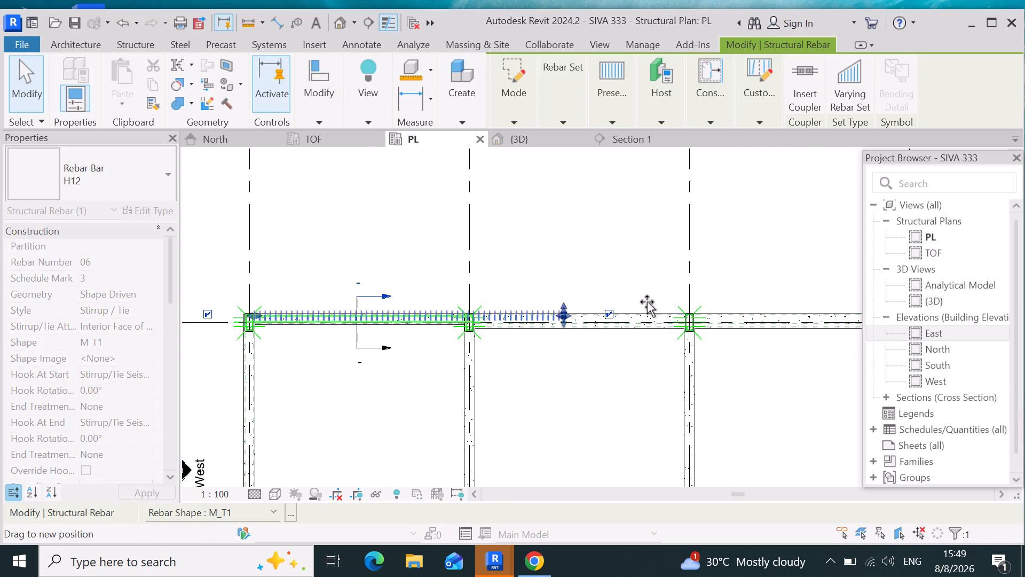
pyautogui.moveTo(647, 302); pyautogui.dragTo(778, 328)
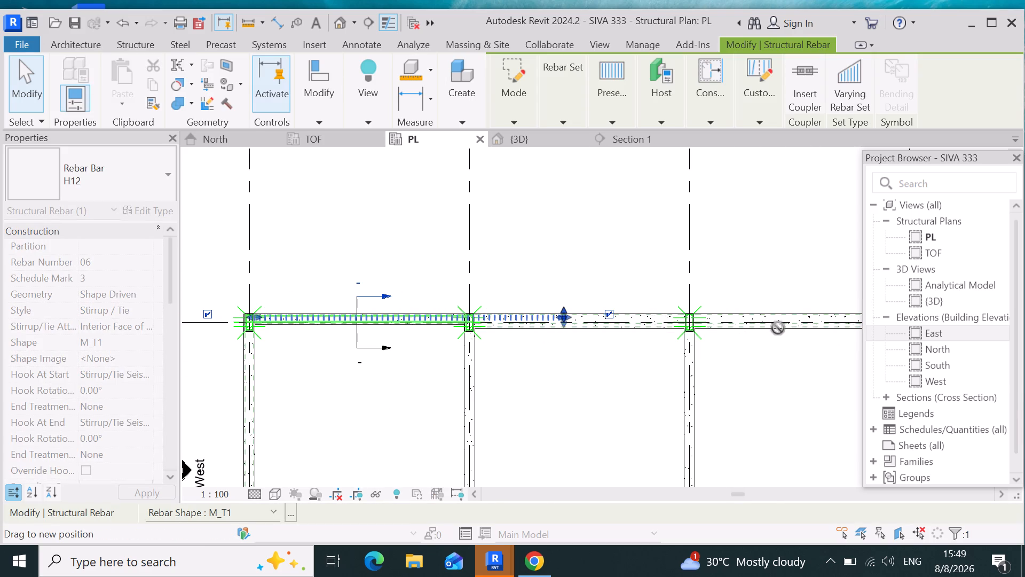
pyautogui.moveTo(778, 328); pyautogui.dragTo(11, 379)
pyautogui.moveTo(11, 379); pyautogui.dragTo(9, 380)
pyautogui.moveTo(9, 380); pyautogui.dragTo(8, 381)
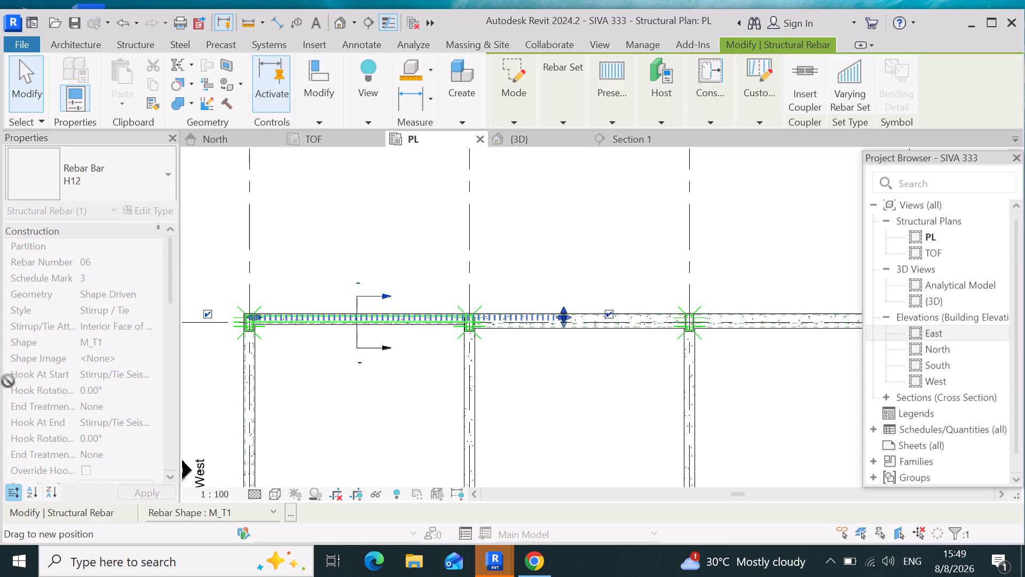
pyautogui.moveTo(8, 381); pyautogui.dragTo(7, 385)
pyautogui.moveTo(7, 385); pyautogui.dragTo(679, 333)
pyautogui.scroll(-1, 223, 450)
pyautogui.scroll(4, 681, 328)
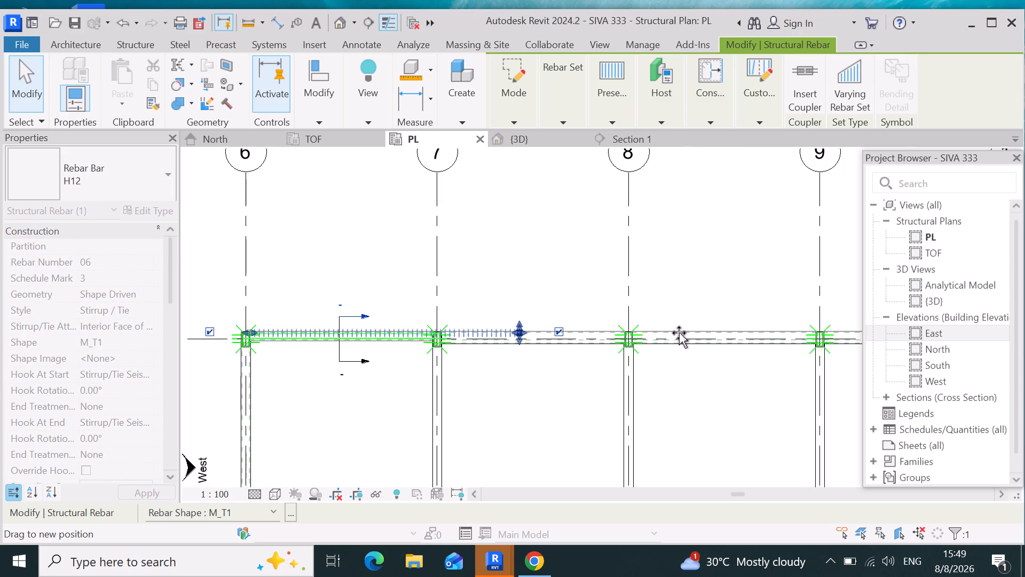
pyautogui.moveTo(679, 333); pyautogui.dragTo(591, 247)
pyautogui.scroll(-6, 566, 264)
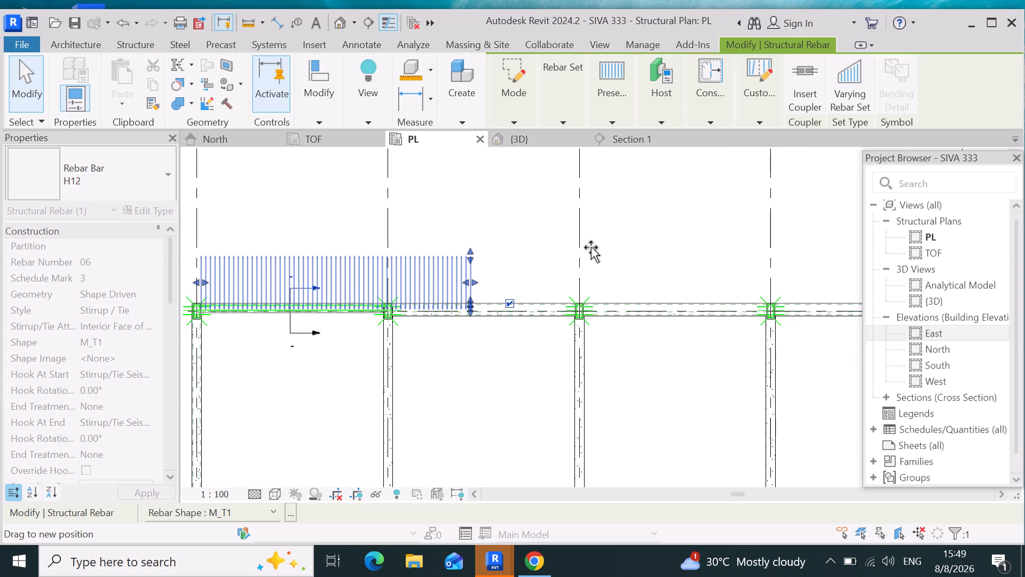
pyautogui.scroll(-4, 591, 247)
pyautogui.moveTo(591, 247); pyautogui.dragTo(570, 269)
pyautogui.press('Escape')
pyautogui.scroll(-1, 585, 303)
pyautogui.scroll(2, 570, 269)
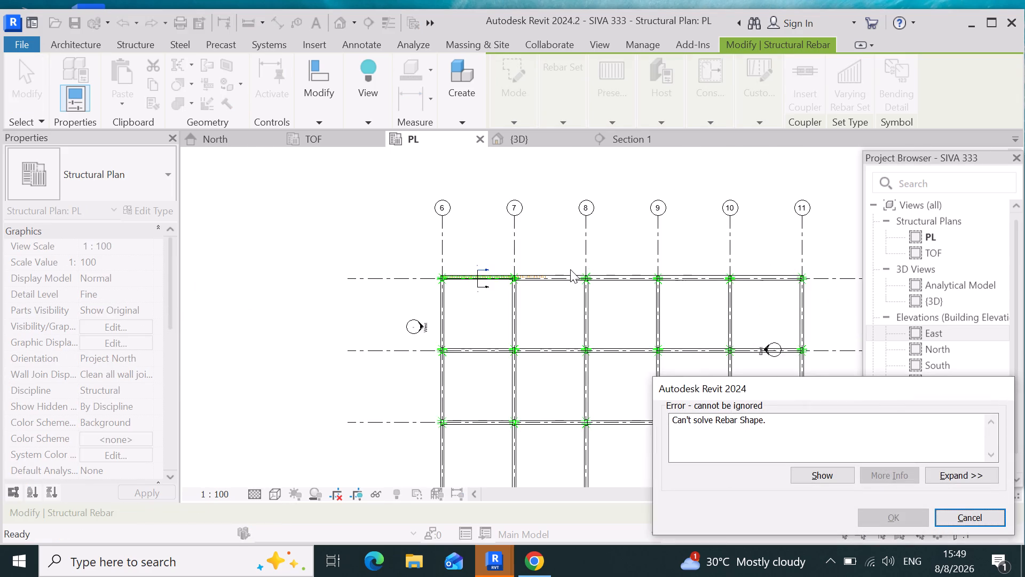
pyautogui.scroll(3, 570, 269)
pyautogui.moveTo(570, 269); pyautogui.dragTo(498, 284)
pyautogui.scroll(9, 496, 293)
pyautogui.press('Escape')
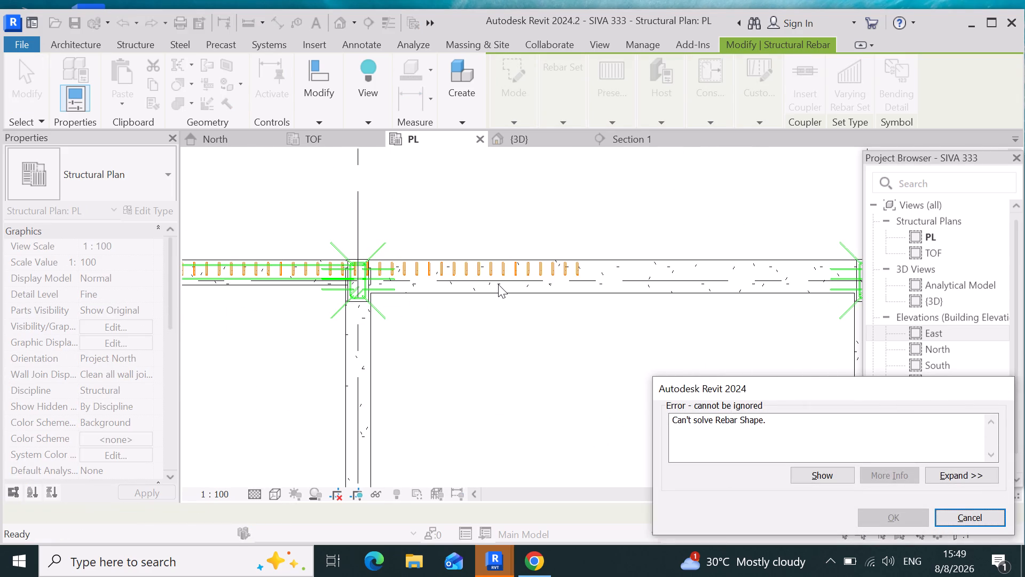
# Extend the grid 5 beam's H12 tie set by about seven more ties toward grid 8.
pyautogui.moveTo(498, 284); pyautogui.dragTo(578, 386)
pyautogui.scroll(5, 457, 339)
pyautogui.scroll(4, 575, 373)
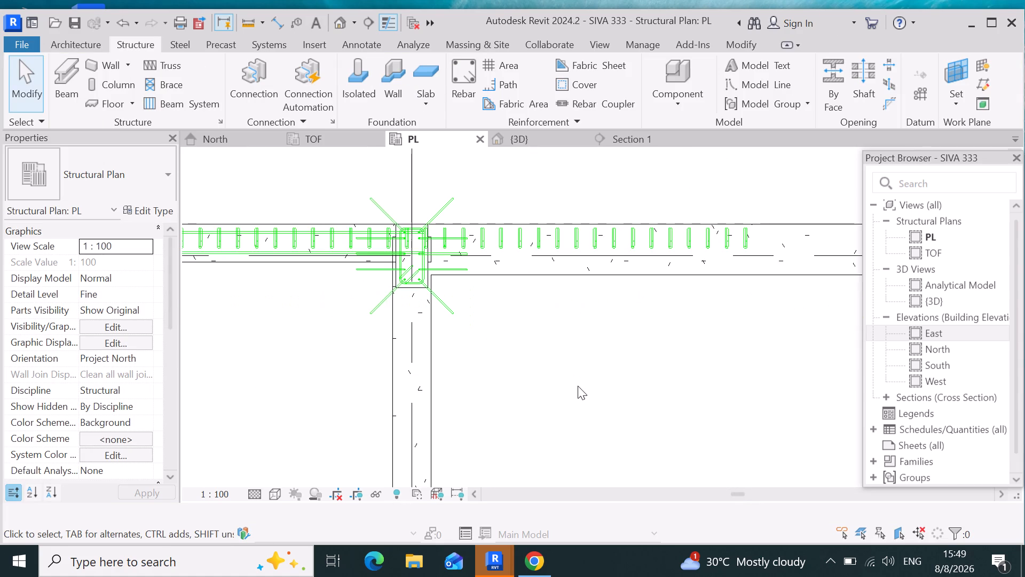
pyautogui.moveTo(578, 386); pyautogui.dragTo(571, 349)
pyautogui.scroll(-4, 573, 383)
pyautogui.scroll(-5, 398, 325)
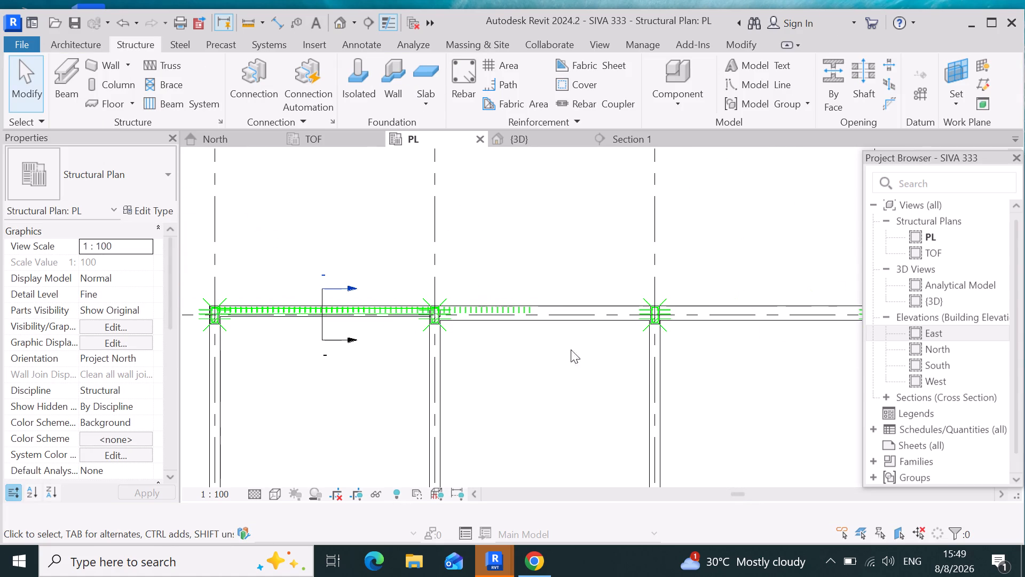
pyautogui.moveTo(571, 349); pyautogui.dragTo(421, 272)
pyautogui.scroll(-4, 573, 334)
pyautogui.scroll(9, 575, 326)
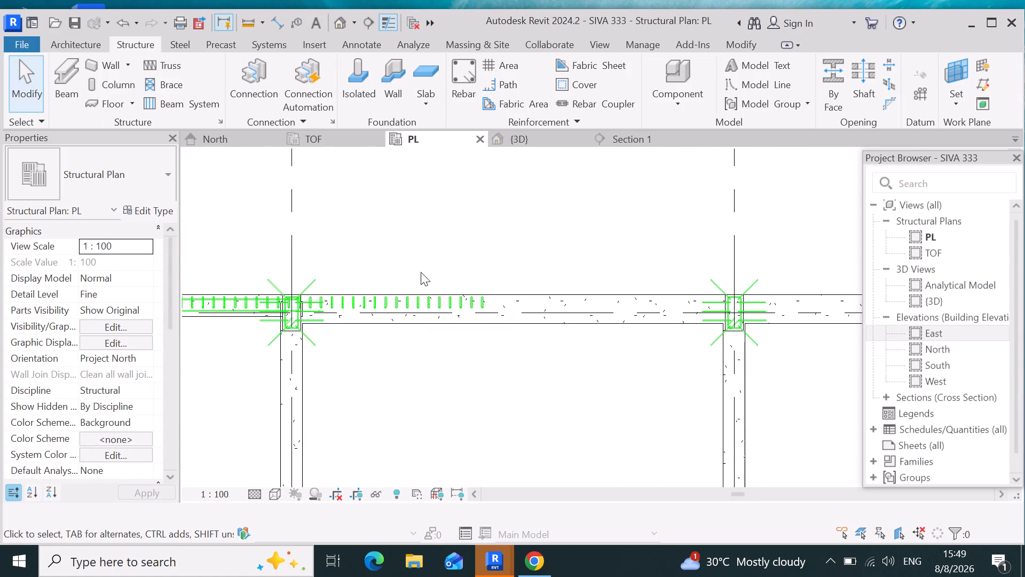
pyautogui.moveTo(421, 272); pyautogui.dragTo(476, 307)
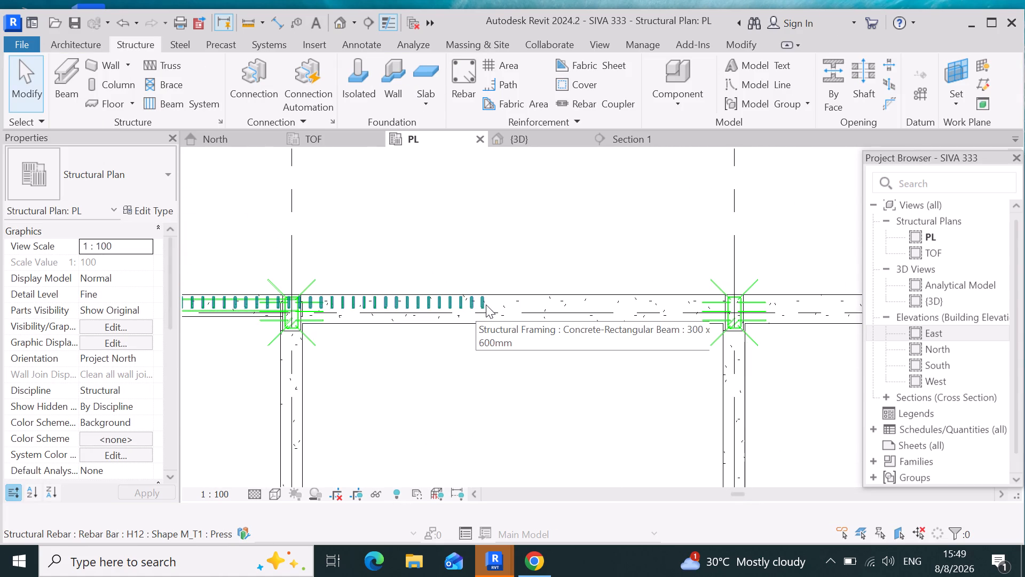
pyautogui.click(447, 302)
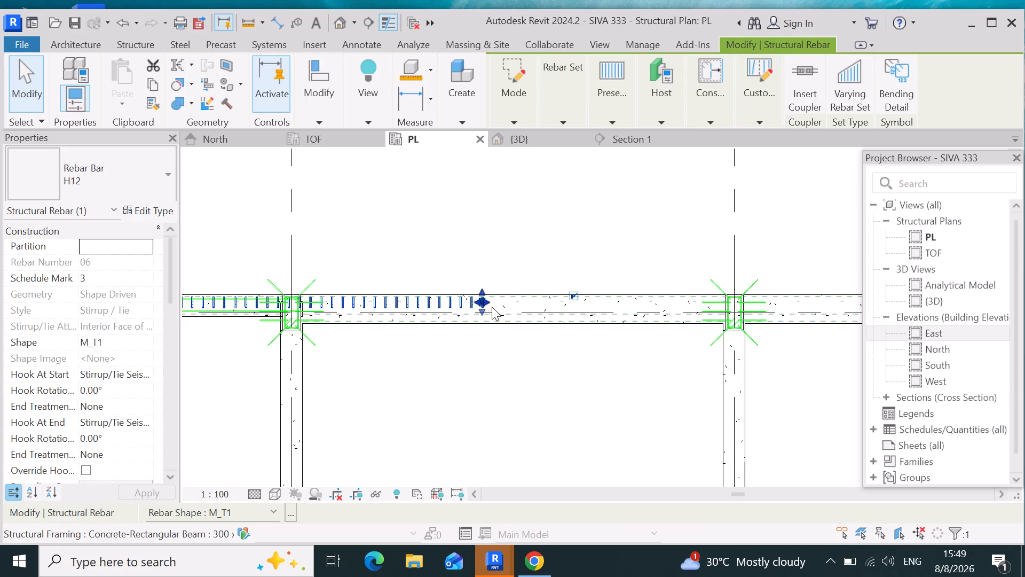
pyautogui.moveTo(485, 300); pyautogui.dragTo(591, 346)
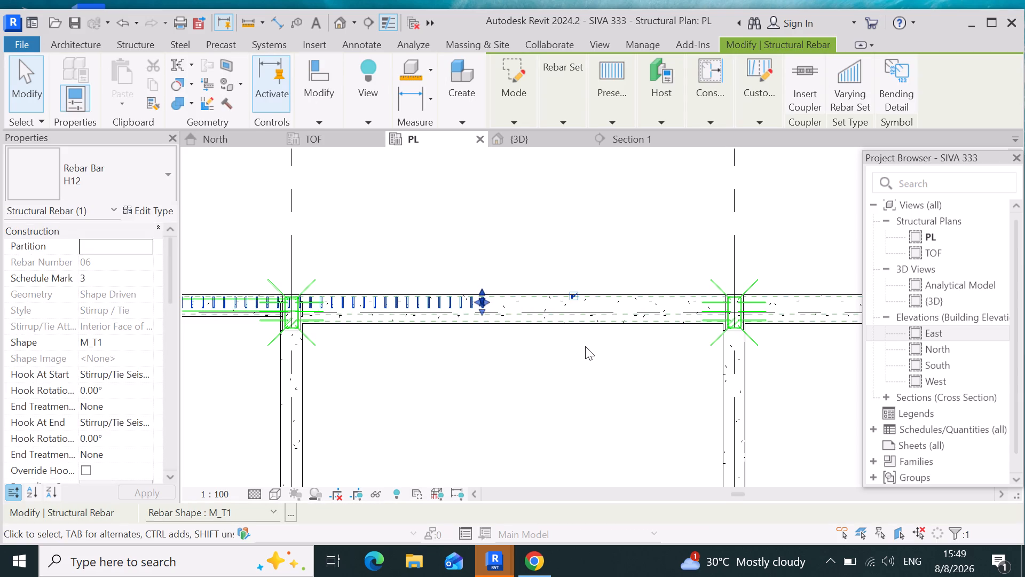
pyautogui.scroll(5, 338, 347)
pyautogui.moveTo(636, 256); pyautogui.dragTo(785, 268)
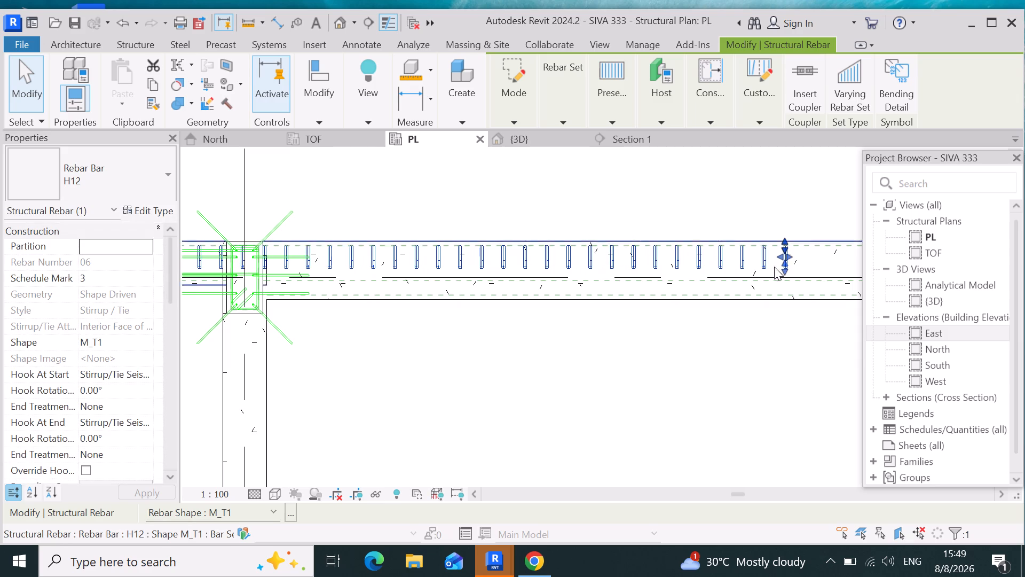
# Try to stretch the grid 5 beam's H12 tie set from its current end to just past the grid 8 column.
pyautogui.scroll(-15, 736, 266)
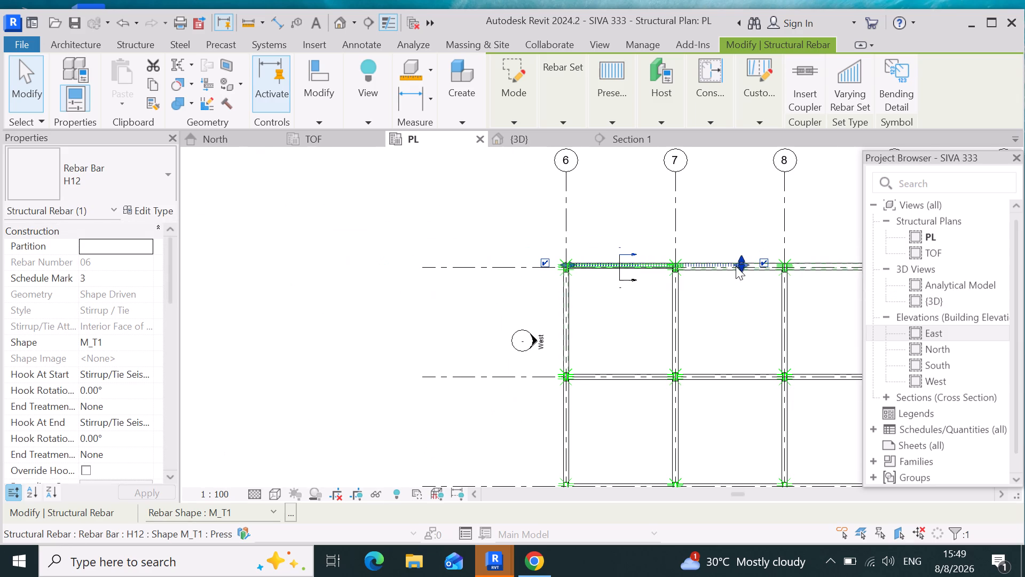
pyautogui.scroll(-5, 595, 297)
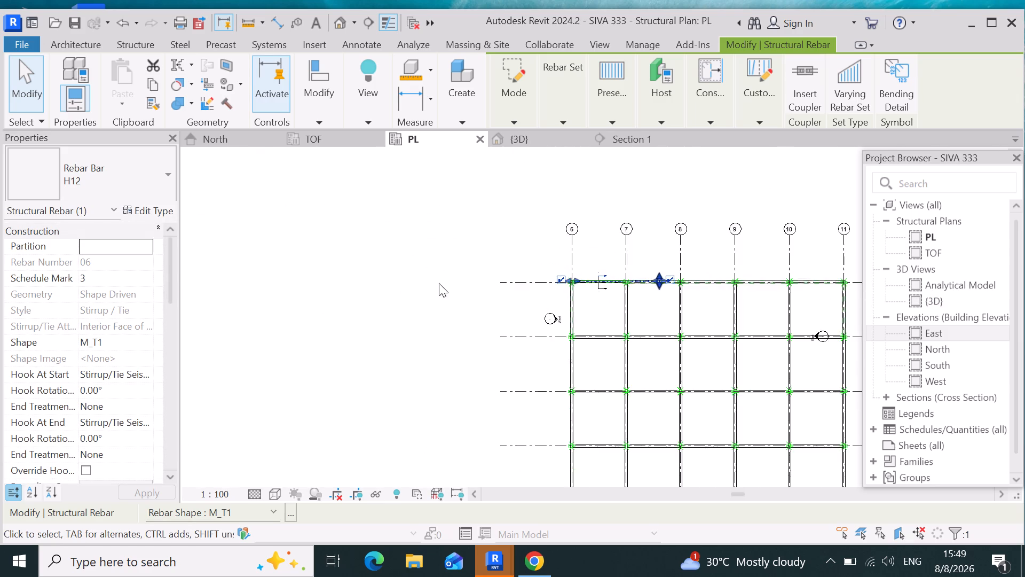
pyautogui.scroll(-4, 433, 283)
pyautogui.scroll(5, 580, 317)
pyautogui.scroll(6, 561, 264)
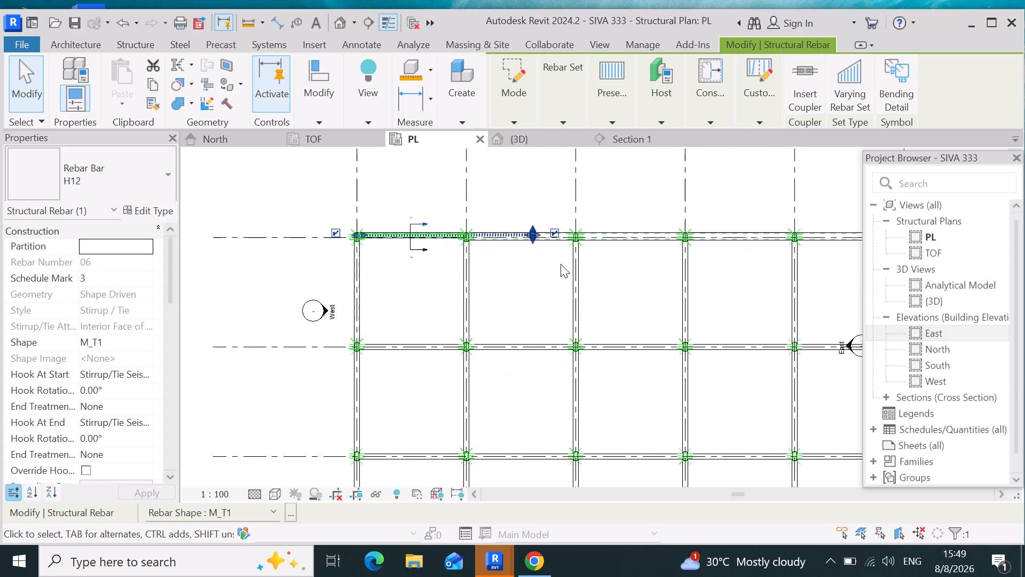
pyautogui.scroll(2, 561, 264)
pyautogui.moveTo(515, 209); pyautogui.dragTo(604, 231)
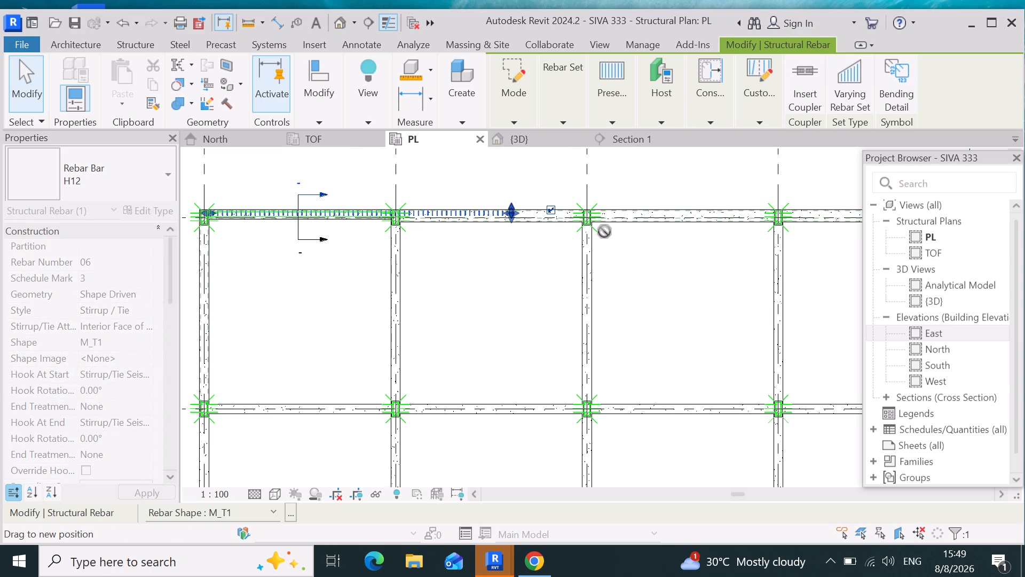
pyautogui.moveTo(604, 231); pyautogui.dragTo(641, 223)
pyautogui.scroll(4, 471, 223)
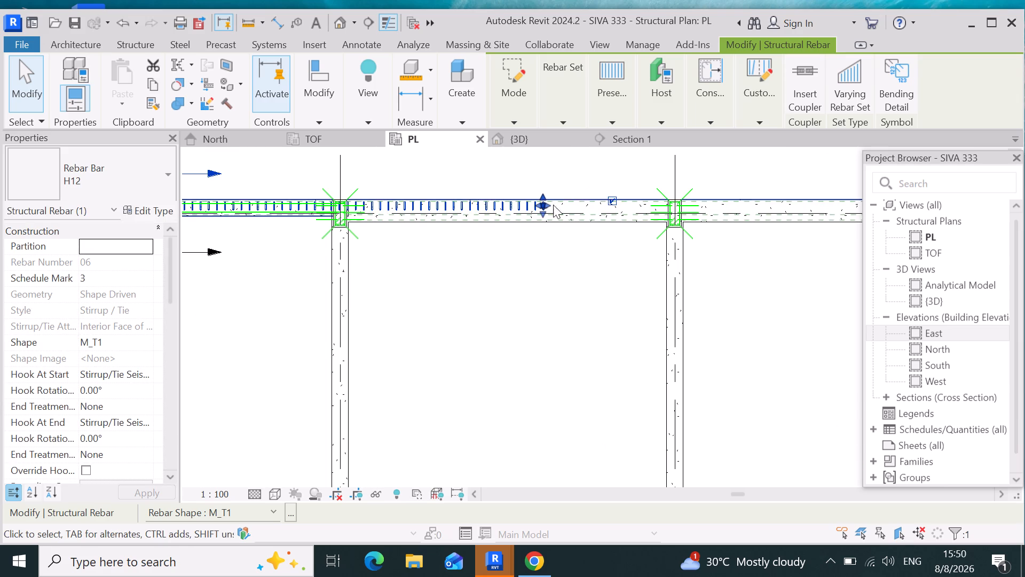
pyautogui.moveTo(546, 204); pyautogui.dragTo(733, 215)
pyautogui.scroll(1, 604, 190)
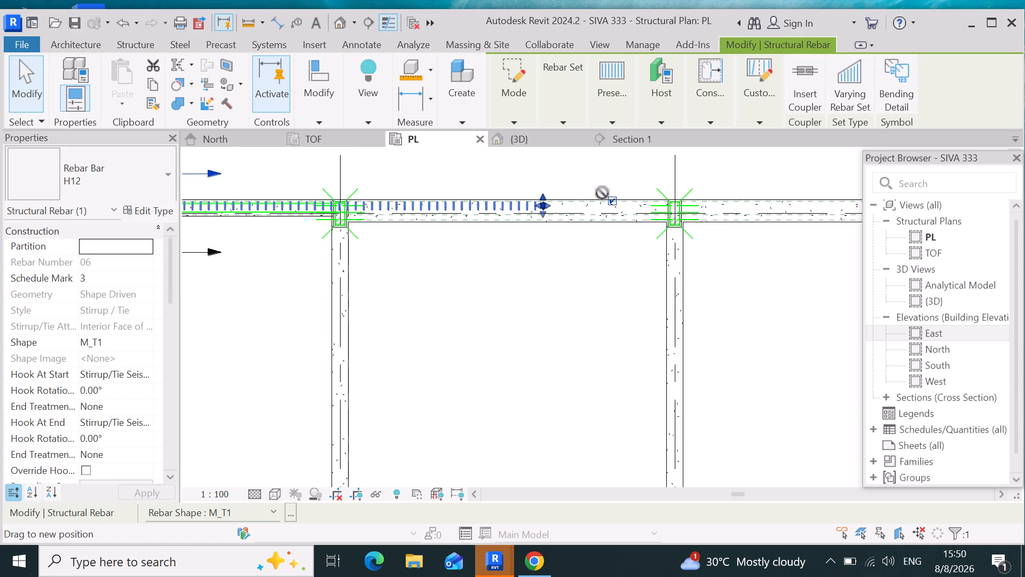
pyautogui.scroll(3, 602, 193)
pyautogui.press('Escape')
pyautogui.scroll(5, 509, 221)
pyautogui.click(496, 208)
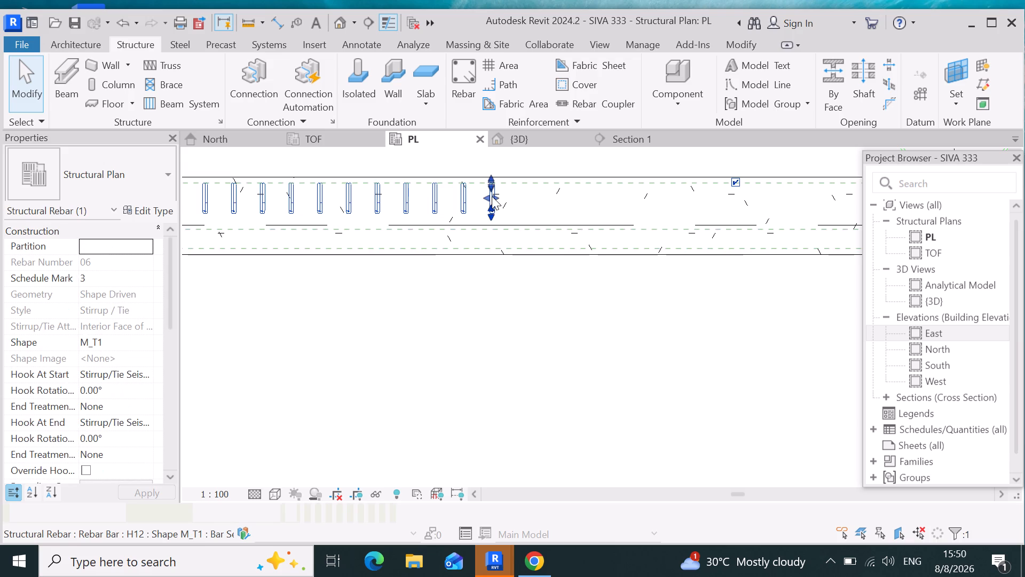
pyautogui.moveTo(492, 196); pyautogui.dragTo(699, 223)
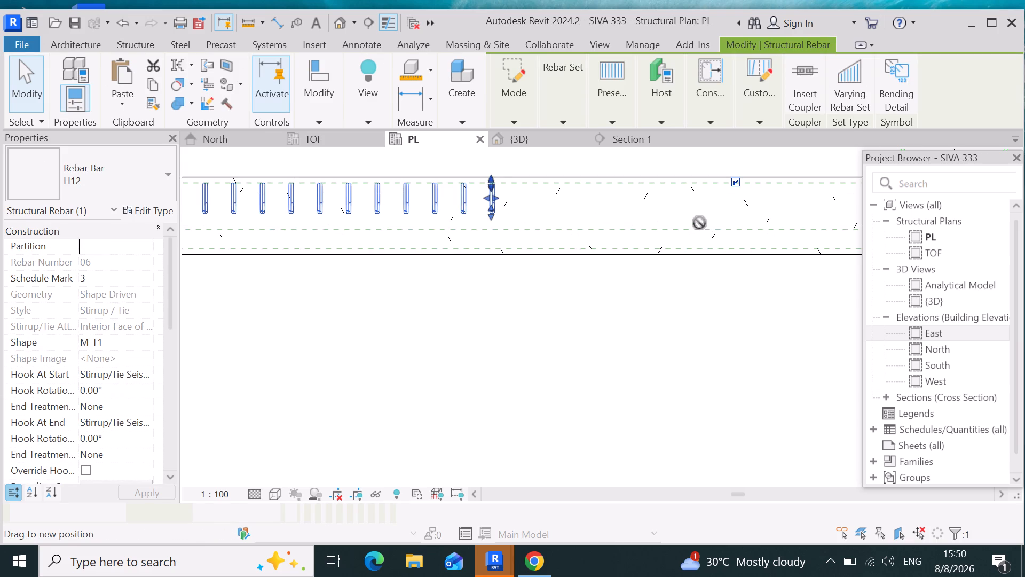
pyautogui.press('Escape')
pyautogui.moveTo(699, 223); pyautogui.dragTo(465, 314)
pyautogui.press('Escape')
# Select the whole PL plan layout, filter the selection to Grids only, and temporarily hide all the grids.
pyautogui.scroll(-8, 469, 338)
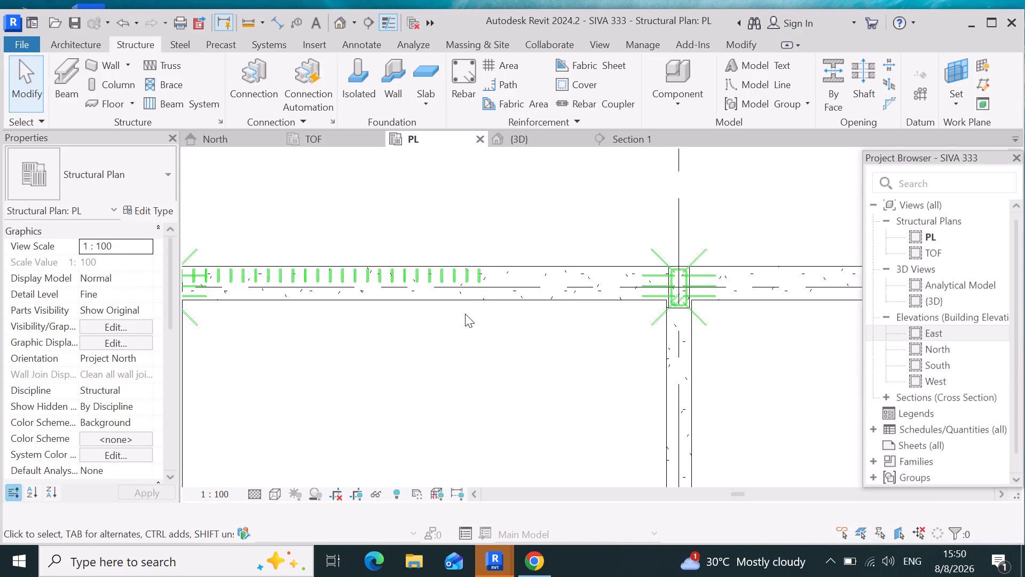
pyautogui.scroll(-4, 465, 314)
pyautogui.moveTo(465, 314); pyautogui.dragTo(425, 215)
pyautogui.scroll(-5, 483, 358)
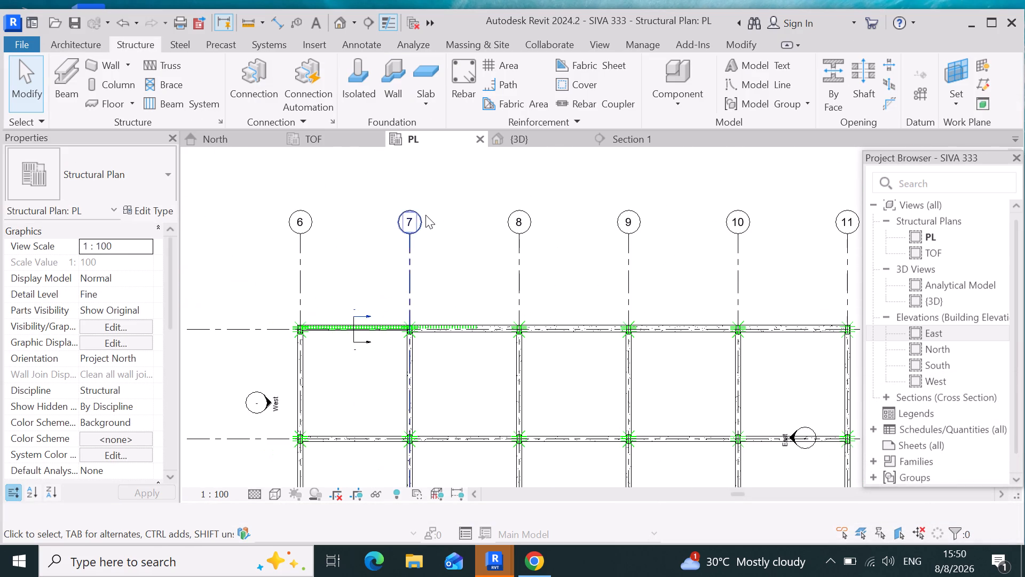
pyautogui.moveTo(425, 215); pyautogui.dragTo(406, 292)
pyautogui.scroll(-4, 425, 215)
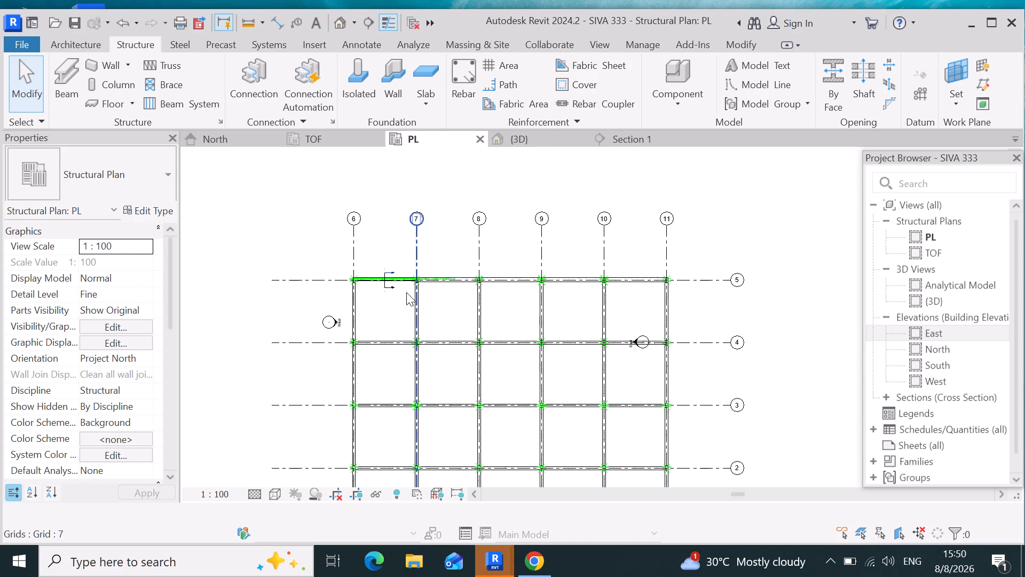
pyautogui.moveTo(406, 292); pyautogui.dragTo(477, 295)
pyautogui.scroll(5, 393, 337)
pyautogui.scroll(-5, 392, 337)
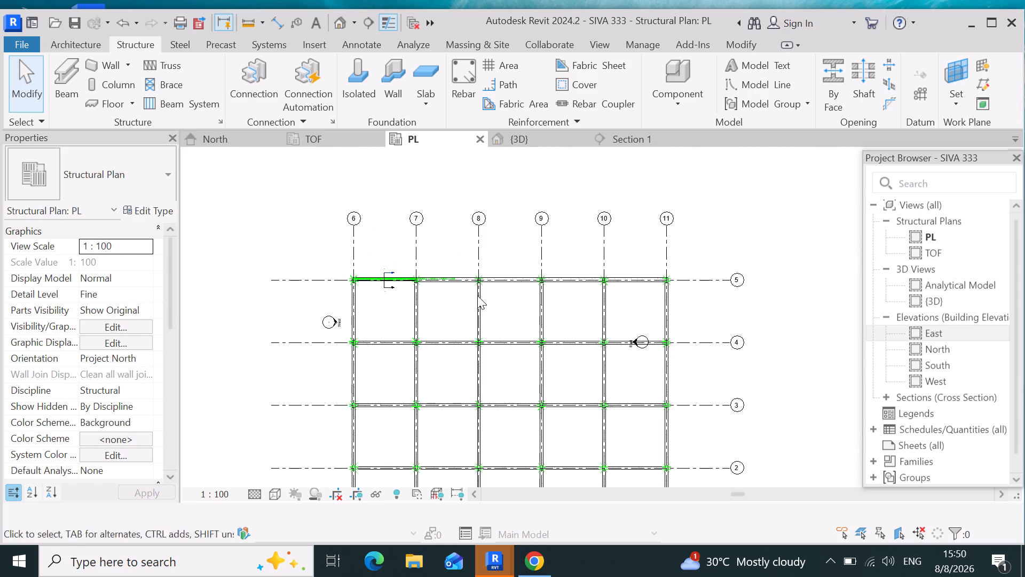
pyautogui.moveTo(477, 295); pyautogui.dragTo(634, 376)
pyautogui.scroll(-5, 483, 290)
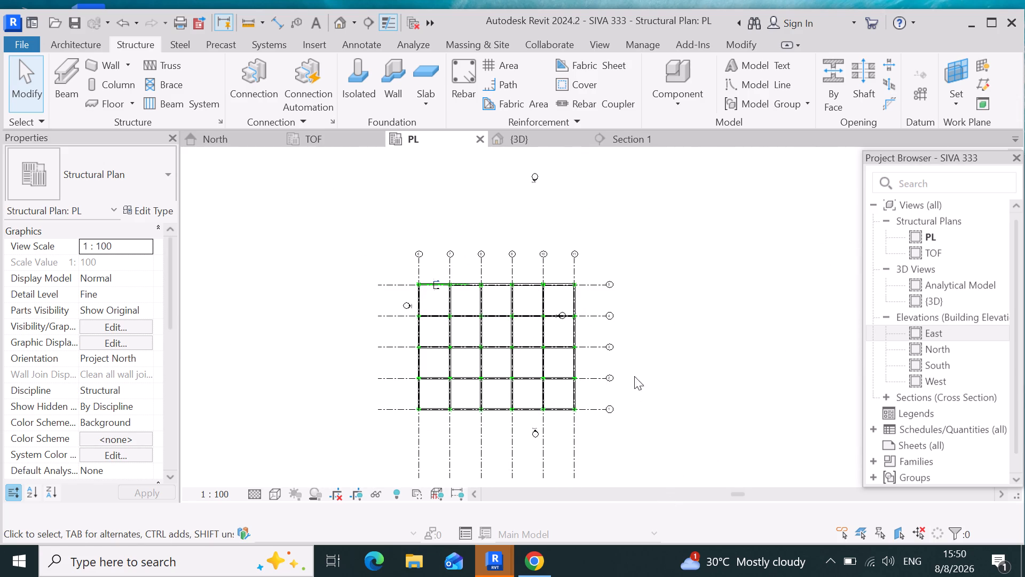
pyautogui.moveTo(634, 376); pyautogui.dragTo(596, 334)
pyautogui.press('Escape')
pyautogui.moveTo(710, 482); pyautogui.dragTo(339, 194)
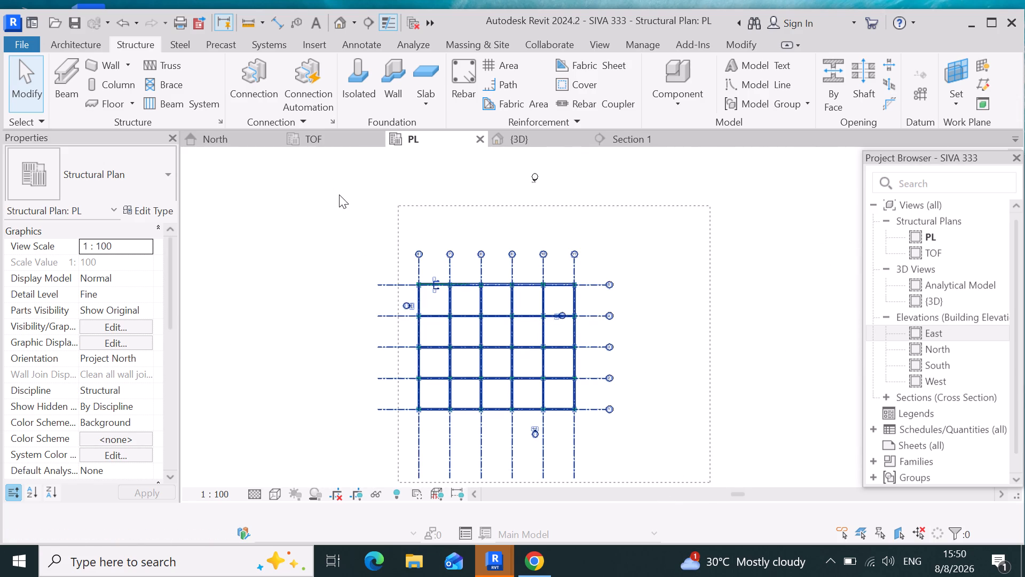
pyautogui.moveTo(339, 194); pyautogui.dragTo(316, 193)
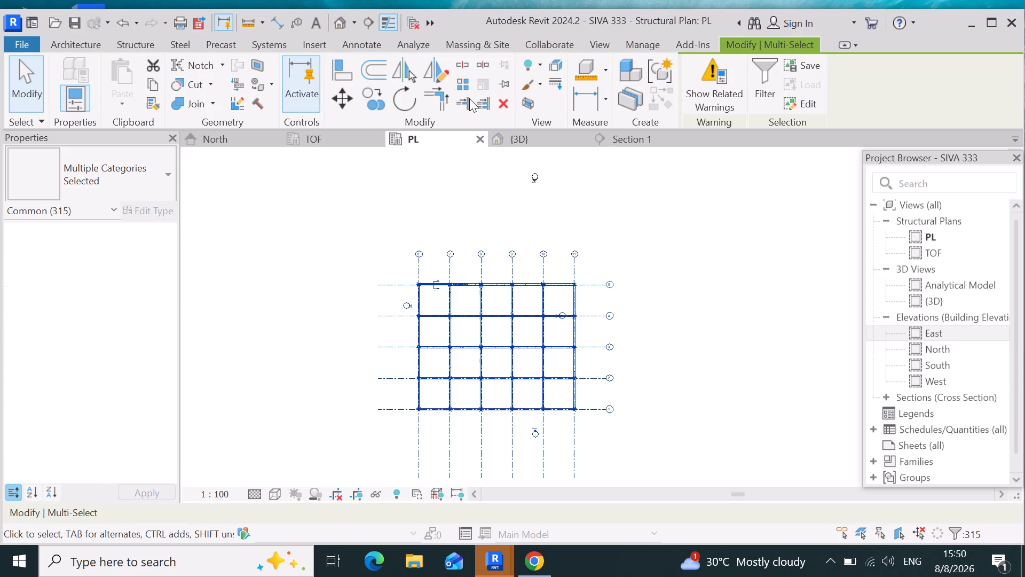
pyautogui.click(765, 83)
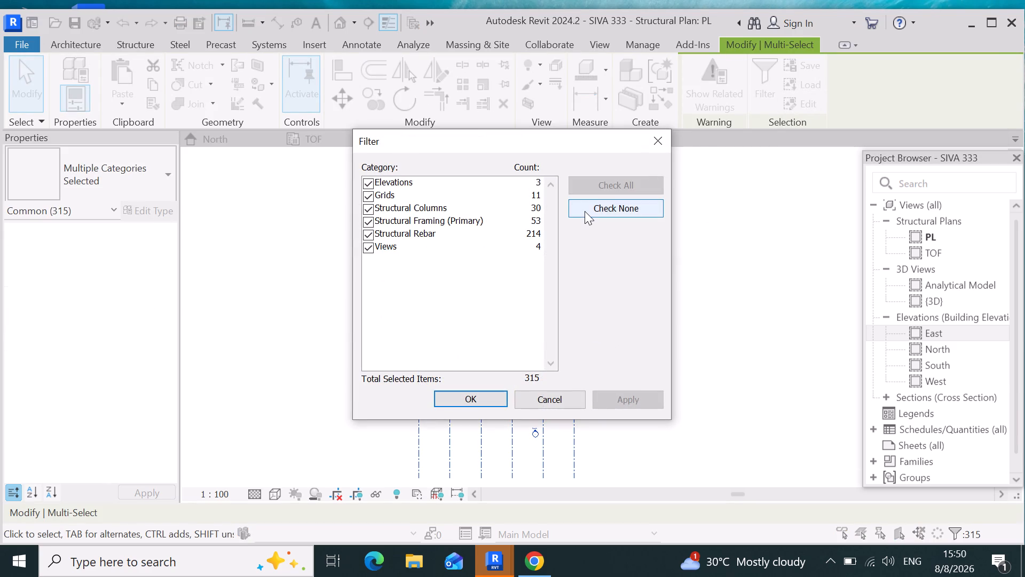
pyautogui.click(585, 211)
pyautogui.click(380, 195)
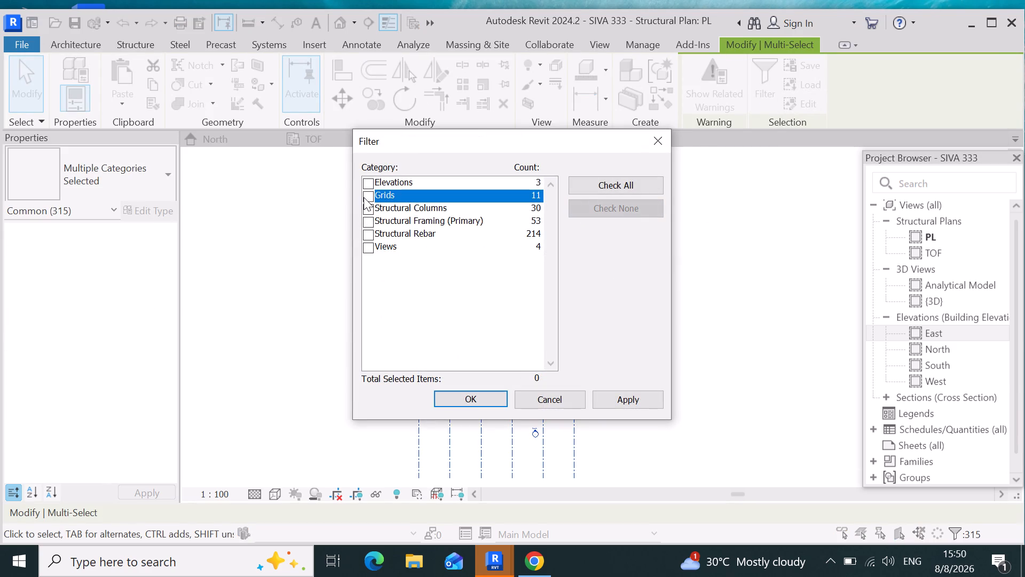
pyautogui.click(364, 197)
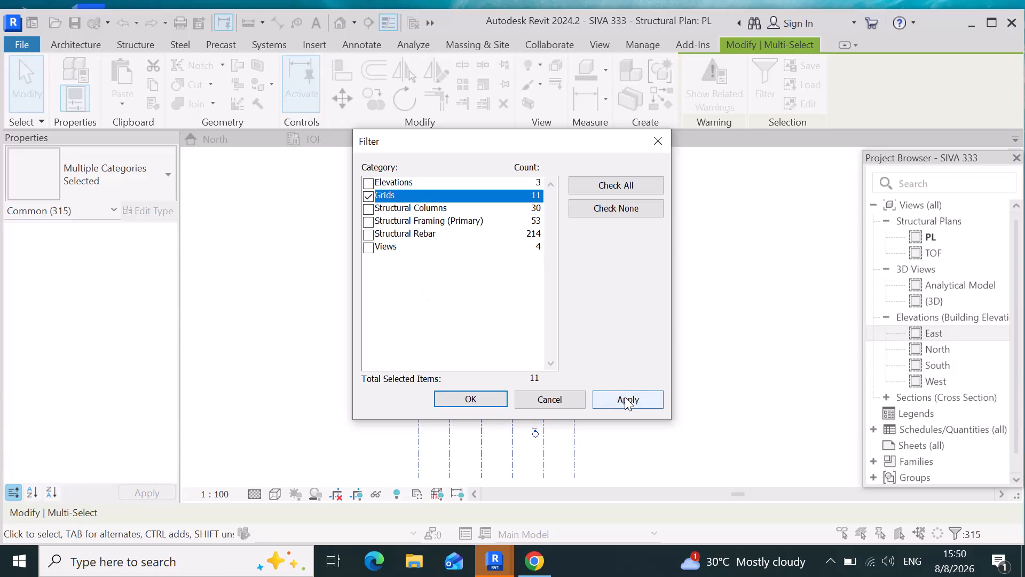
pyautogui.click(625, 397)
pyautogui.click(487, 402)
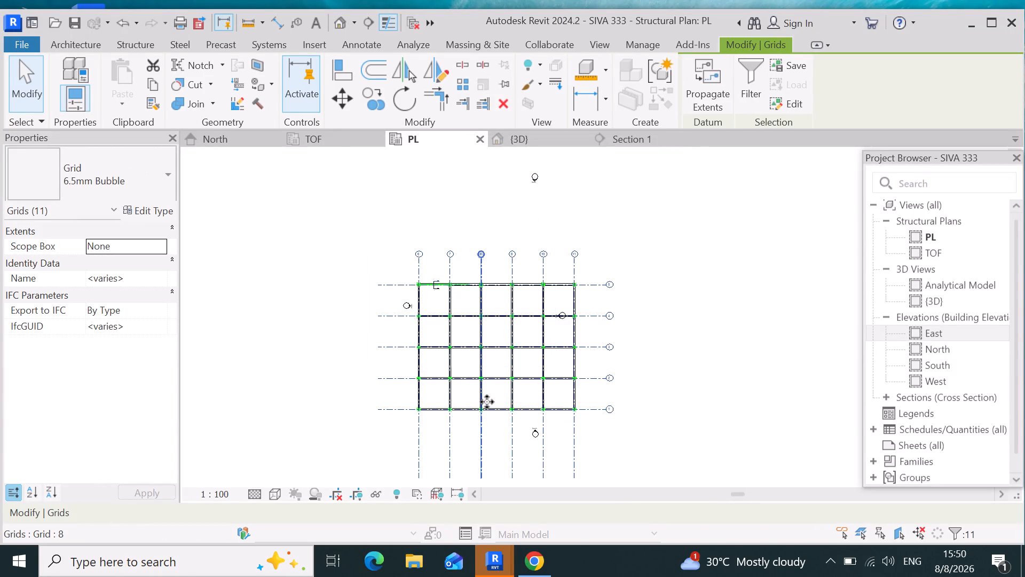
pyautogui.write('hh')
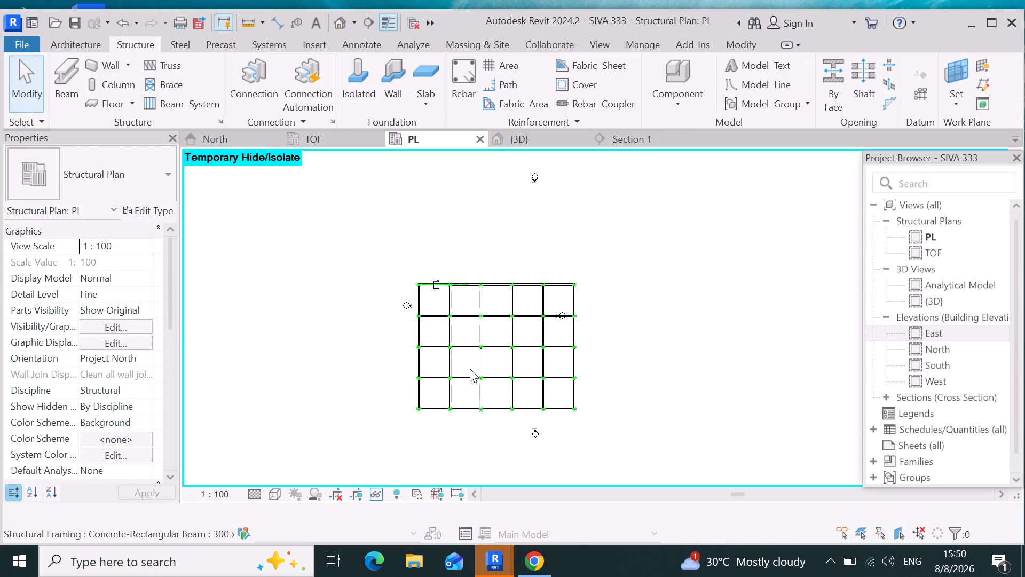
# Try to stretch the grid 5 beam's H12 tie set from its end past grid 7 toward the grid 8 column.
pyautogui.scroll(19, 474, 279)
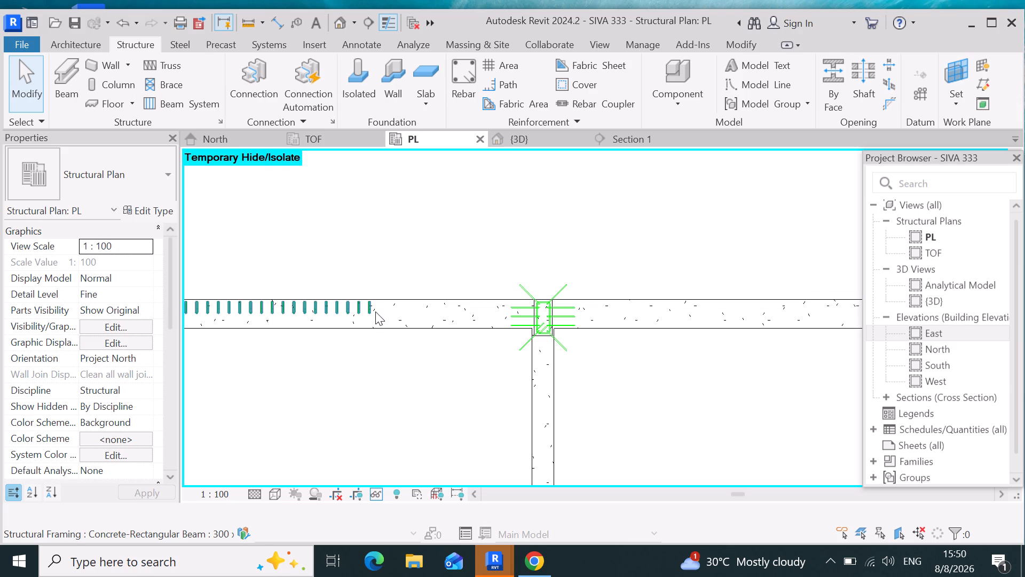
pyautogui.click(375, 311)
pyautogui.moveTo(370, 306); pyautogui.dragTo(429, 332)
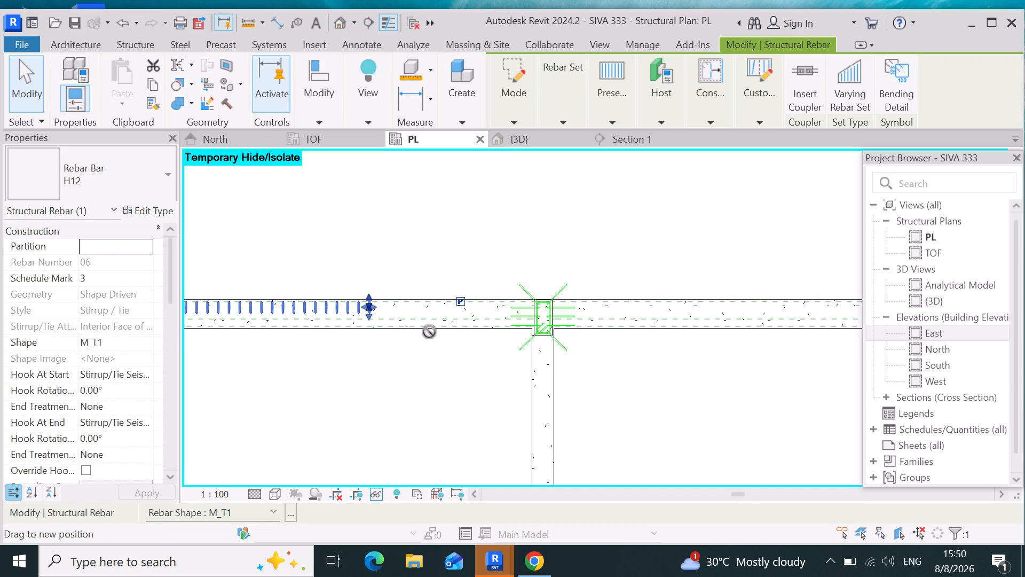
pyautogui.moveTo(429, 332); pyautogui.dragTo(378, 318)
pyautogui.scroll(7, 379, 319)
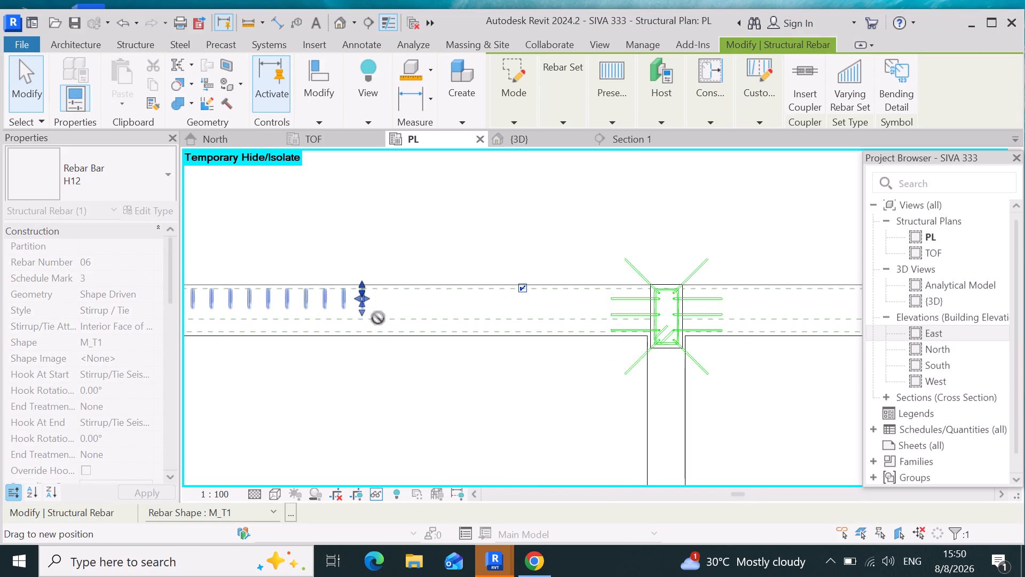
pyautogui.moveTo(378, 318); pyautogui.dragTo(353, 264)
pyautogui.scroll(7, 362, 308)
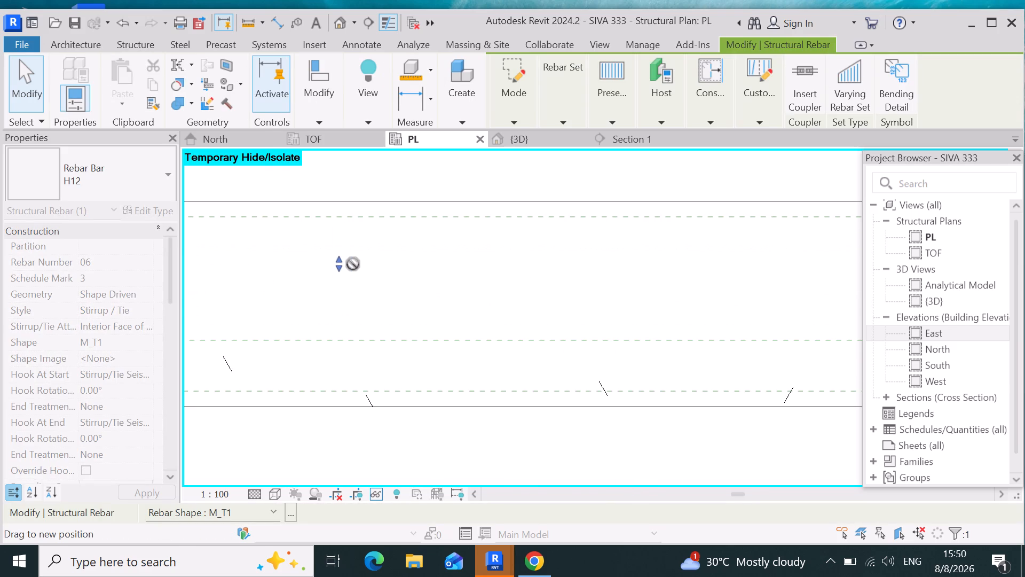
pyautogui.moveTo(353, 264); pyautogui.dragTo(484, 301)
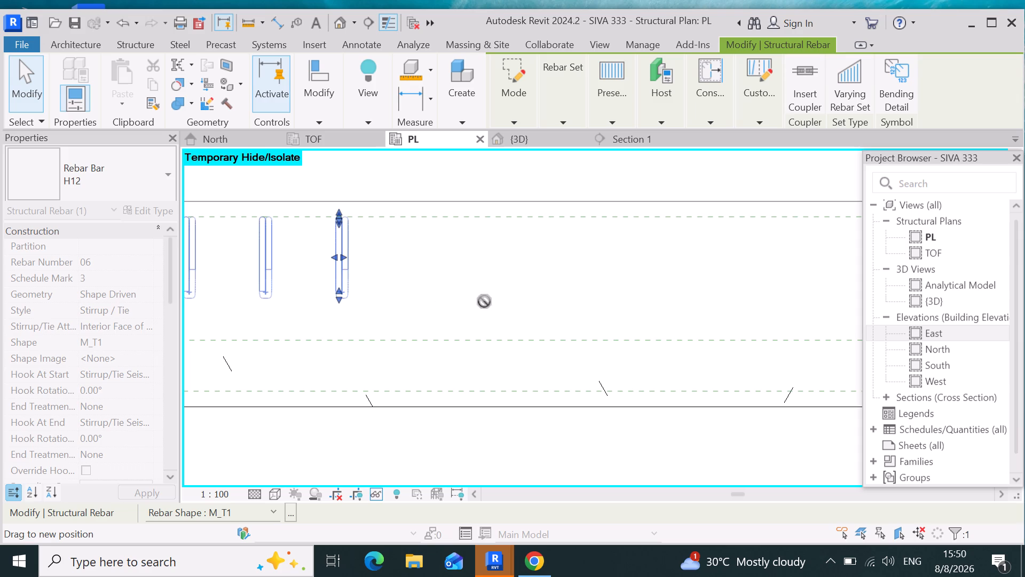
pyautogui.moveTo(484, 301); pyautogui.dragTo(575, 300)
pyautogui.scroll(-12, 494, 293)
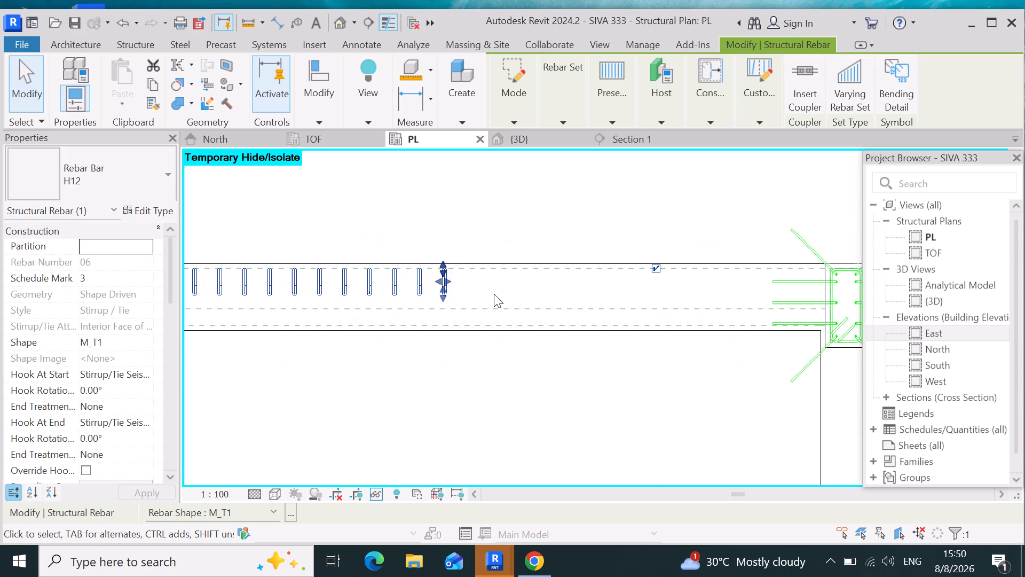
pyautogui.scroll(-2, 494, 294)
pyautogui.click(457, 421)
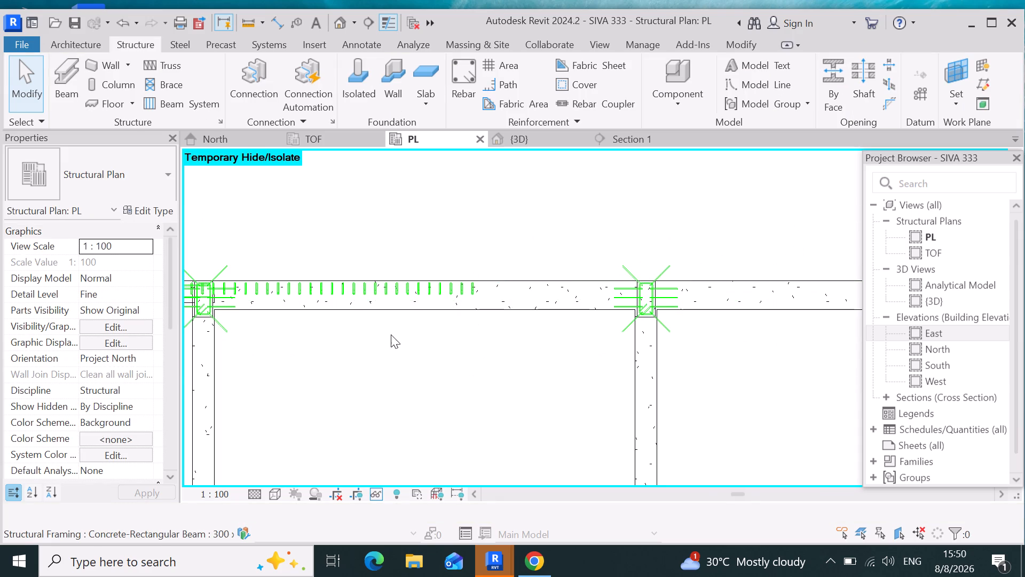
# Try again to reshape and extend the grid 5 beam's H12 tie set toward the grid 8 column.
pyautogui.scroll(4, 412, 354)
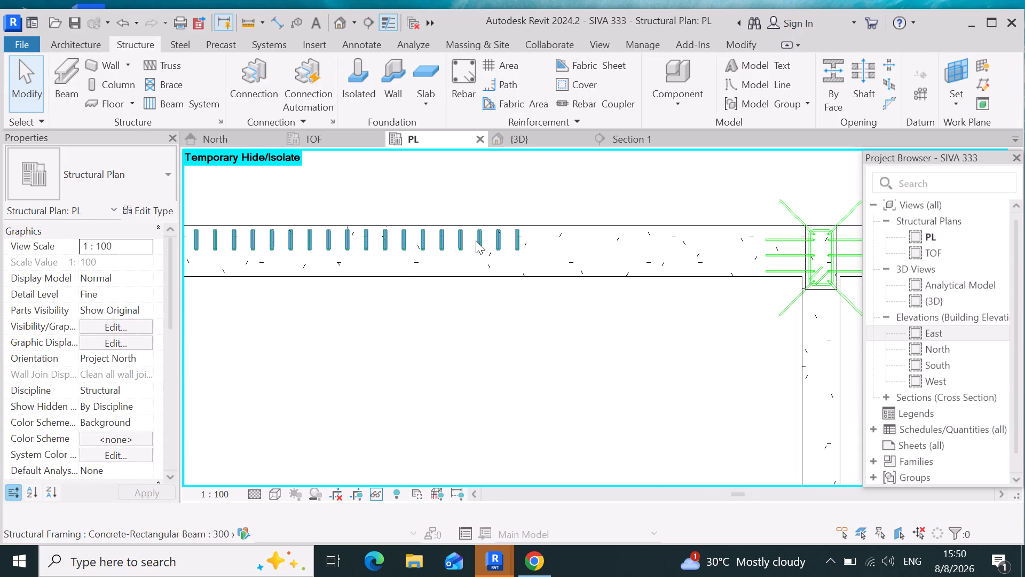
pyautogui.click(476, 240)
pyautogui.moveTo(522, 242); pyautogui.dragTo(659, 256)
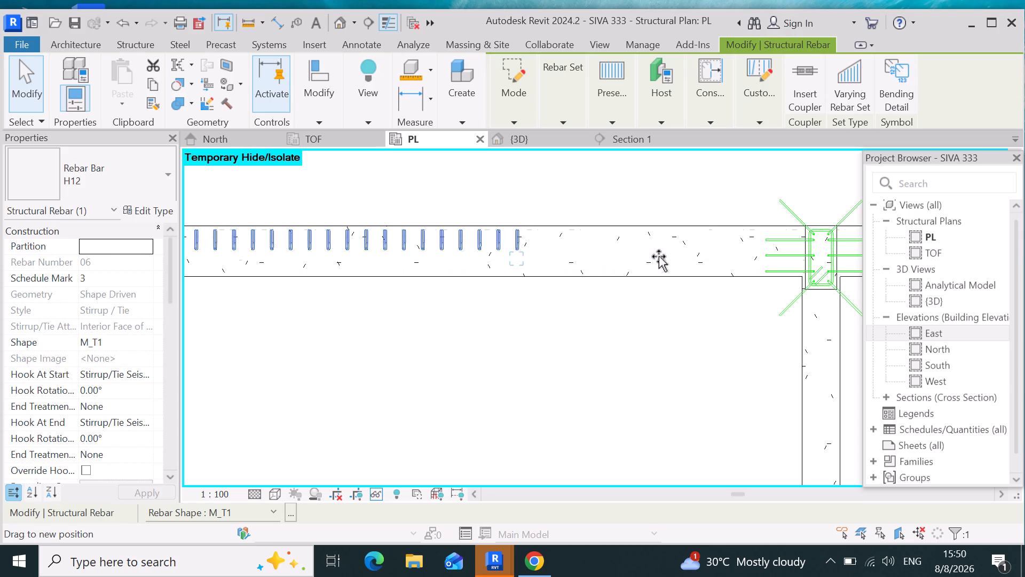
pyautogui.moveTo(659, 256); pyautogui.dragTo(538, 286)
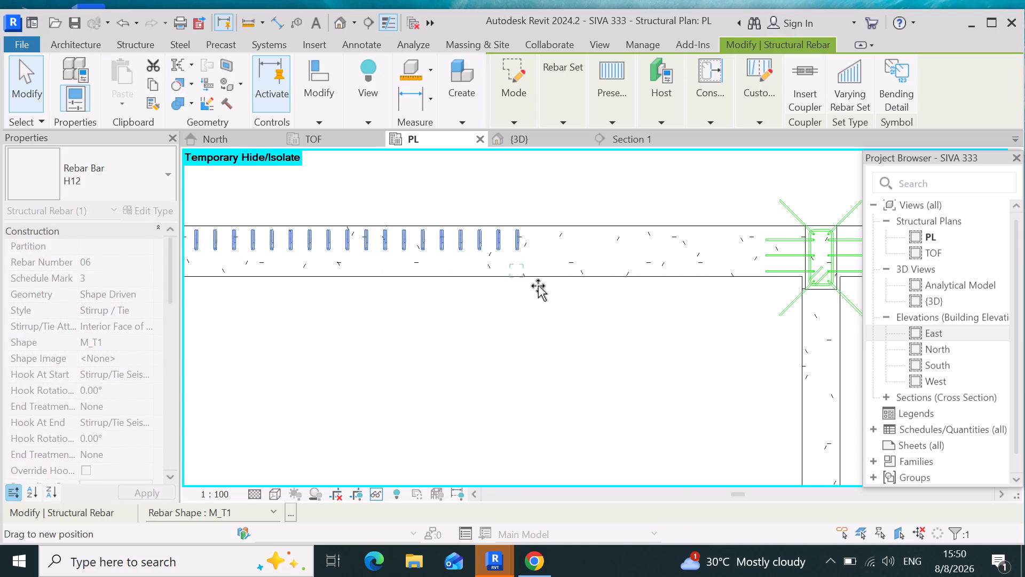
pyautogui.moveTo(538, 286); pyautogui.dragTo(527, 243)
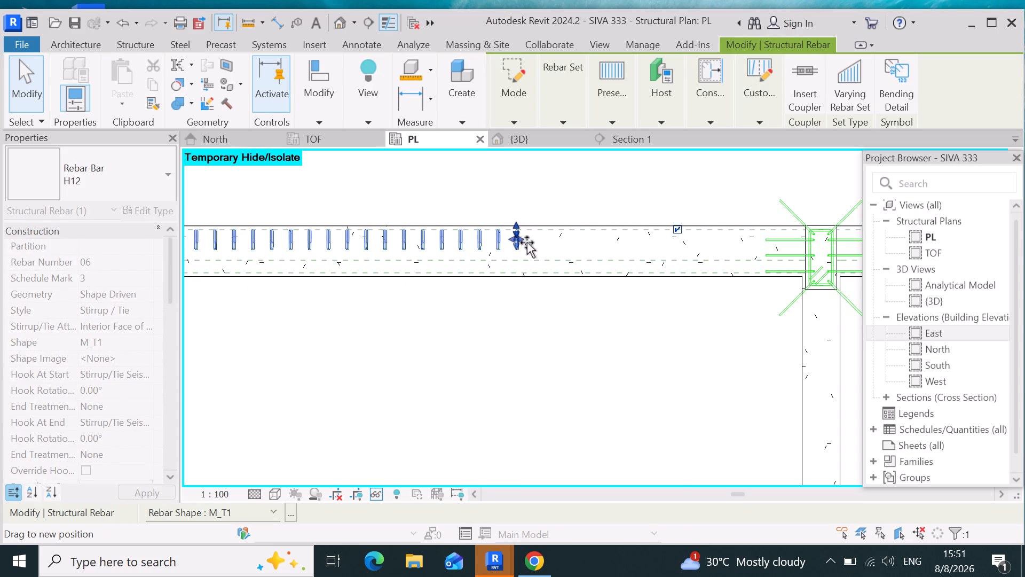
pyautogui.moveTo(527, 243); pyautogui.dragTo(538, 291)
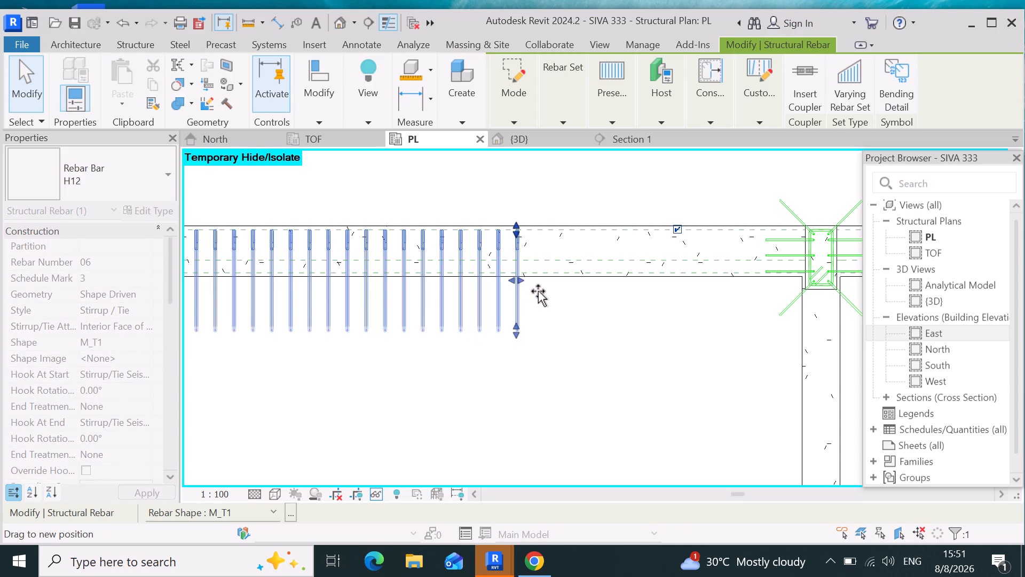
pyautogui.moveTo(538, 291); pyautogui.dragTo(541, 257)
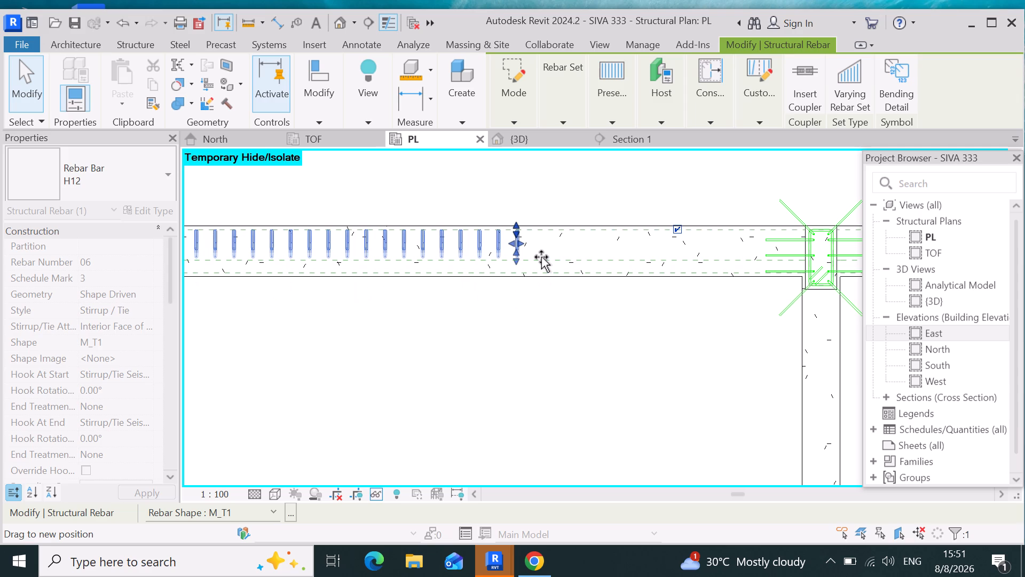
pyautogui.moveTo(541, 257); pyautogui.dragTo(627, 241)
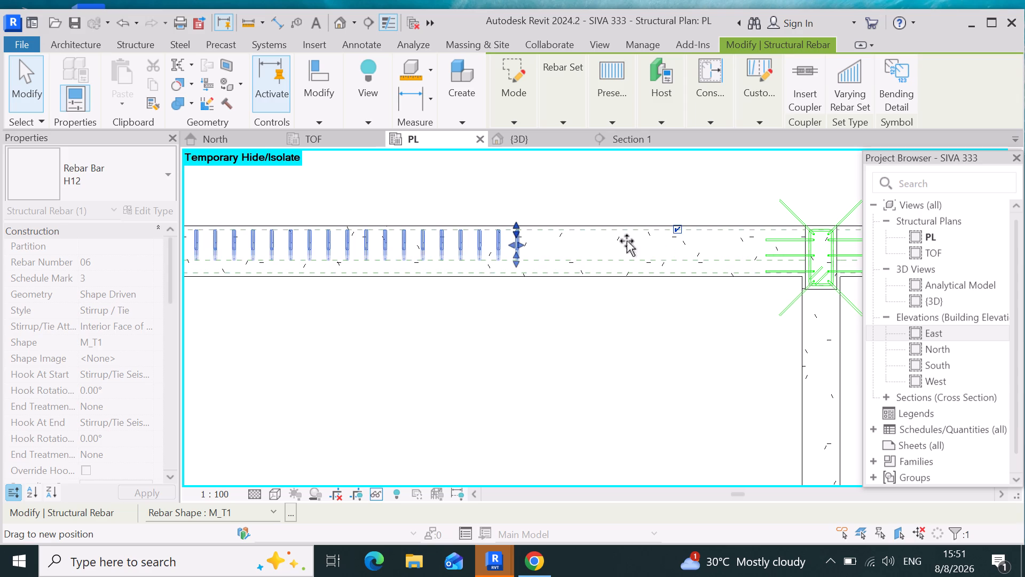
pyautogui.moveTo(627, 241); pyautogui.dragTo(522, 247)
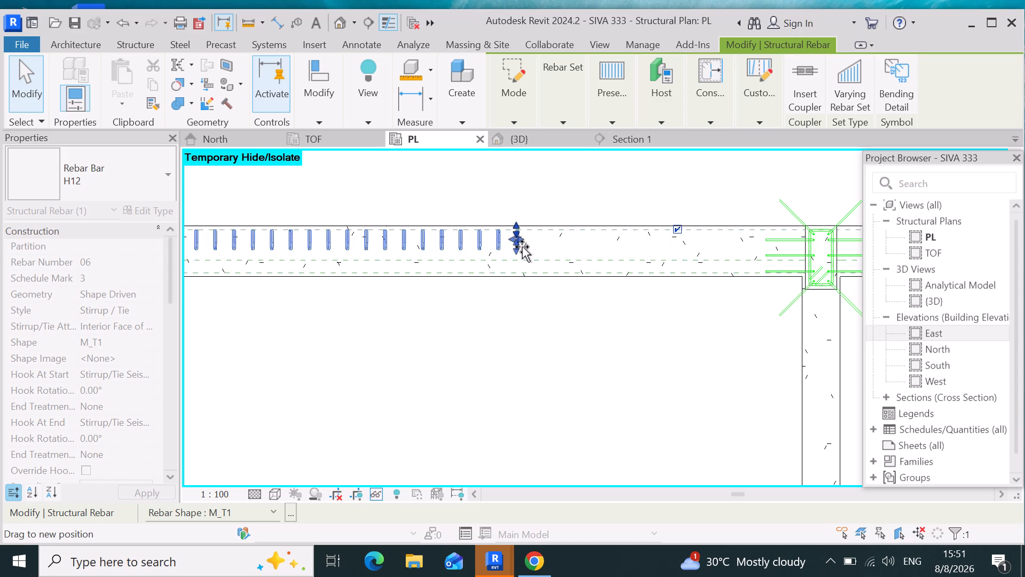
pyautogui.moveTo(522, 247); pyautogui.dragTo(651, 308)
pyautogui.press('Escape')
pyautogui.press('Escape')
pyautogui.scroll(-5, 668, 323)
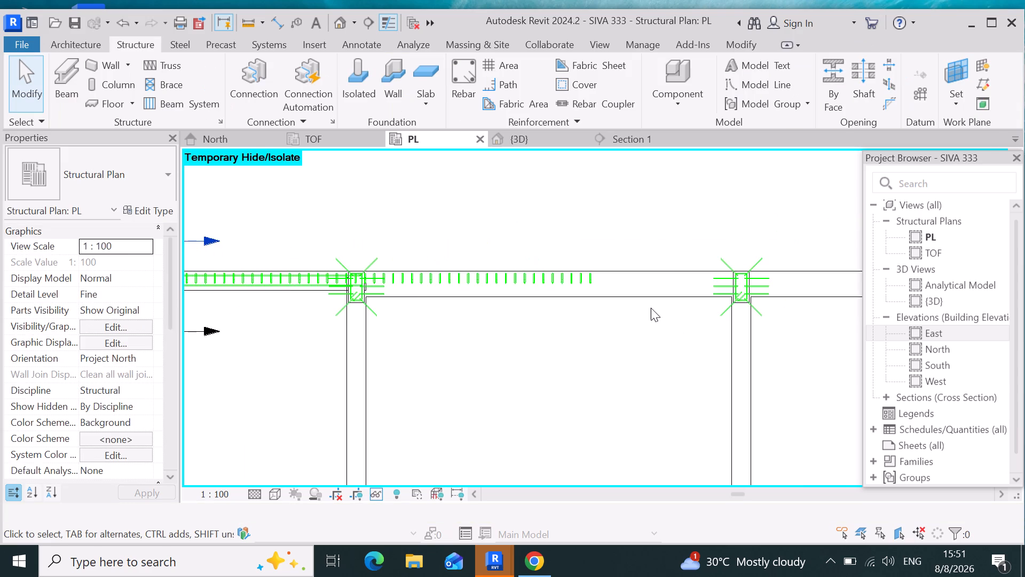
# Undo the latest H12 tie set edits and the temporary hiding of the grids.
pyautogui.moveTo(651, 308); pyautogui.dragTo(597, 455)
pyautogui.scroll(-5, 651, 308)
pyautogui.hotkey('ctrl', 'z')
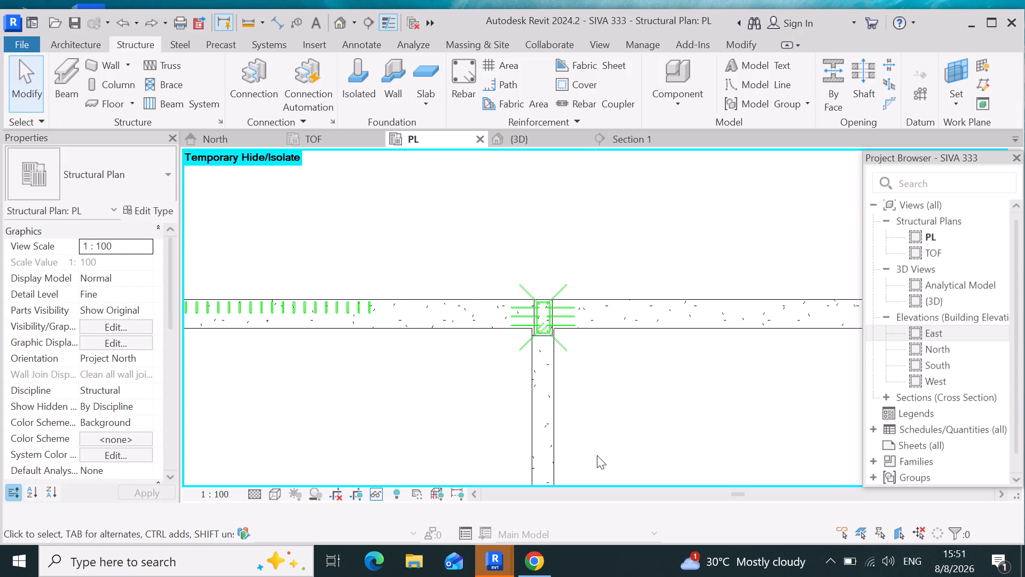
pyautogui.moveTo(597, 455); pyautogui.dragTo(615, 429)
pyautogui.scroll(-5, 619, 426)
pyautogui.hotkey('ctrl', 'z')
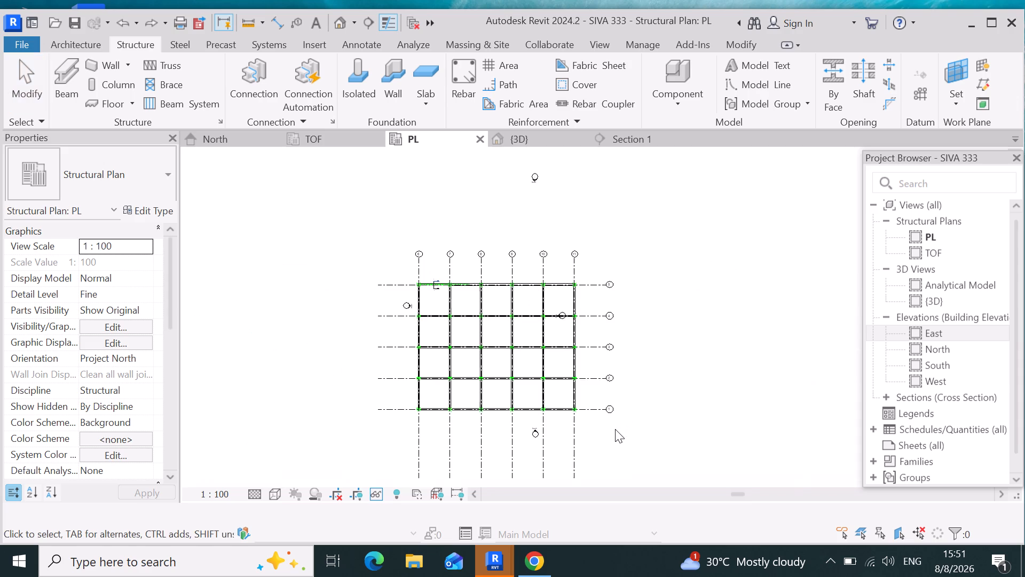
# Undo the earlier stretching edits to the grid 5 beam's H12 tie set between grids 7 and 8.
pyautogui.moveTo(615, 429); pyautogui.dragTo(438, 246)
pyautogui.scroll(4, 476, 336)
pyautogui.scroll(9, 435, 246)
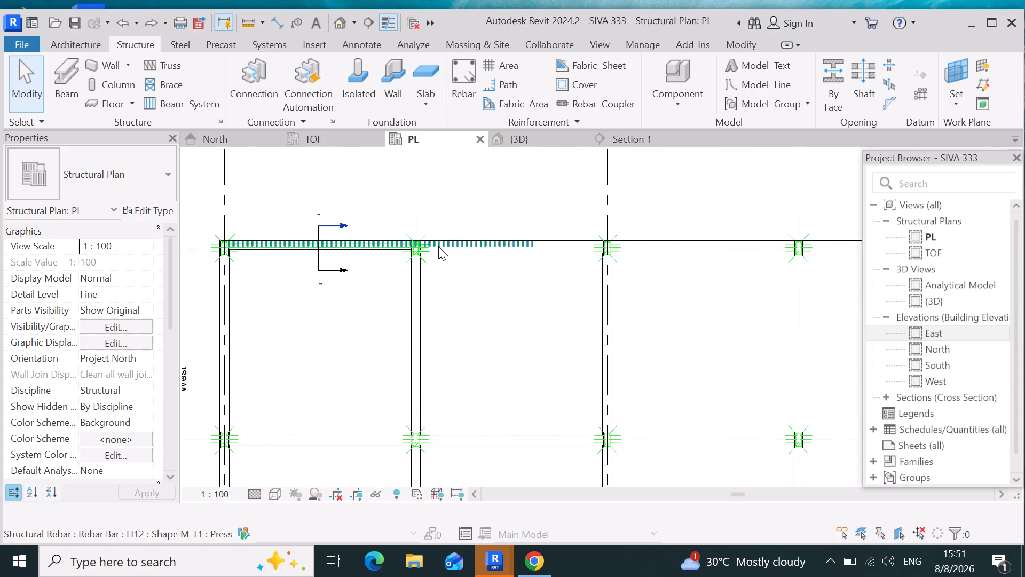
pyautogui.moveTo(438, 246); pyautogui.dragTo(450, 257)
pyautogui.scroll(9, 440, 245)
pyautogui.hotkey('ctrl', 'z')
pyautogui.hotkey('ctrl', 'z')
pyautogui.press('z')
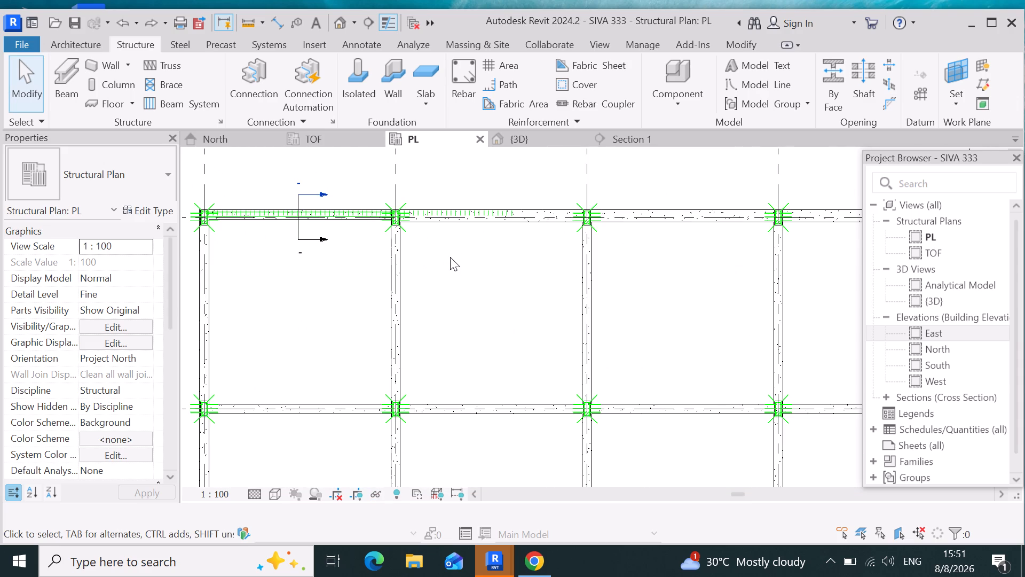
pyautogui.moveTo(450, 257); pyautogui.dragTo(480, 262)
pyautogui.scroll(4, 462, 235)
pyautogui.hotkey('ctrl', 'z')
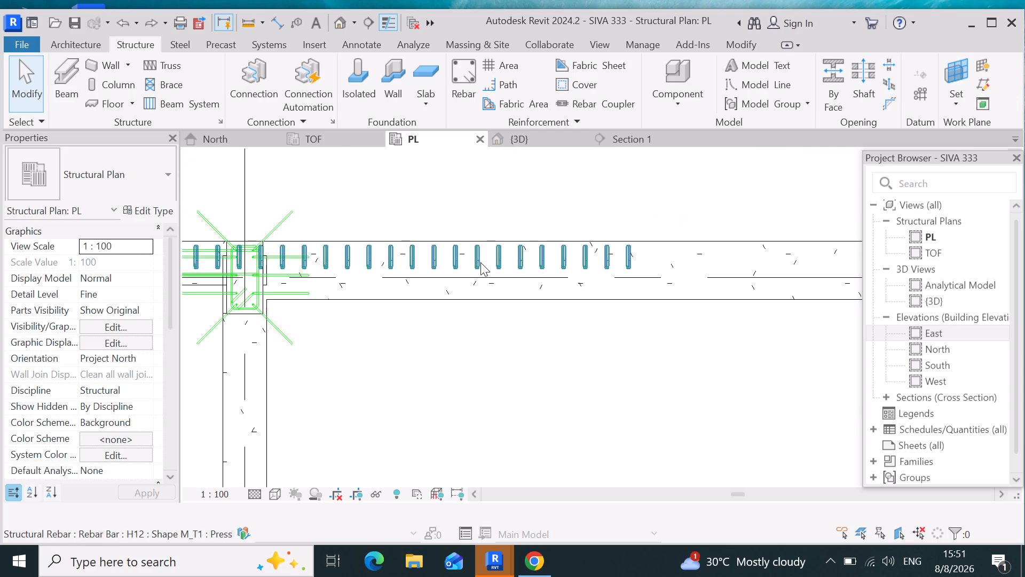
pyautogui.moveTo(480, 262); pyautogui.dragTo(479, 274)
pyautogui.hotkey('ctrl', 'z')
pyautogui.hotkey('ctrl', 'z')
pyautogui.hotkey('ctrl', 'z')
pyautogui.press('z')
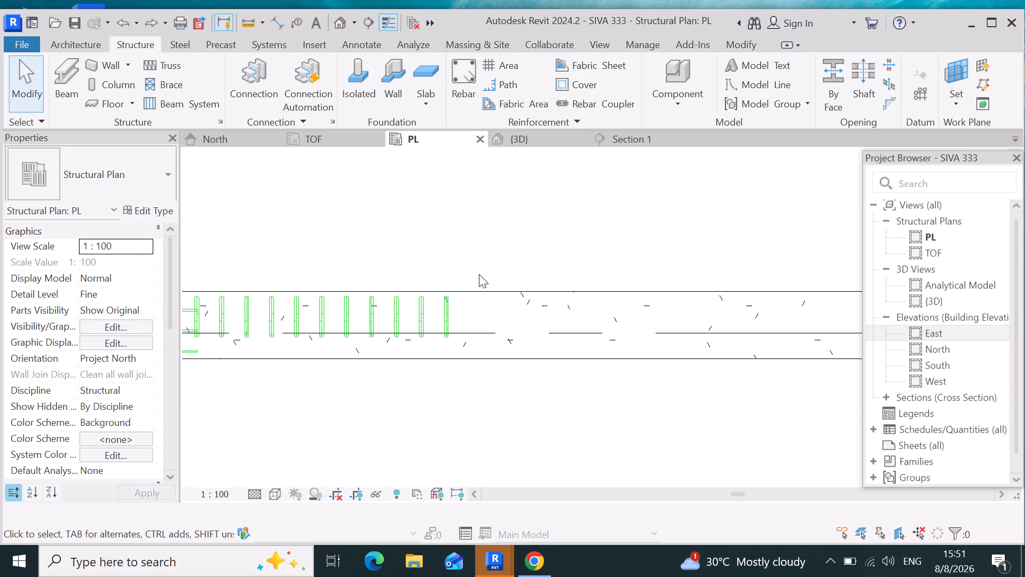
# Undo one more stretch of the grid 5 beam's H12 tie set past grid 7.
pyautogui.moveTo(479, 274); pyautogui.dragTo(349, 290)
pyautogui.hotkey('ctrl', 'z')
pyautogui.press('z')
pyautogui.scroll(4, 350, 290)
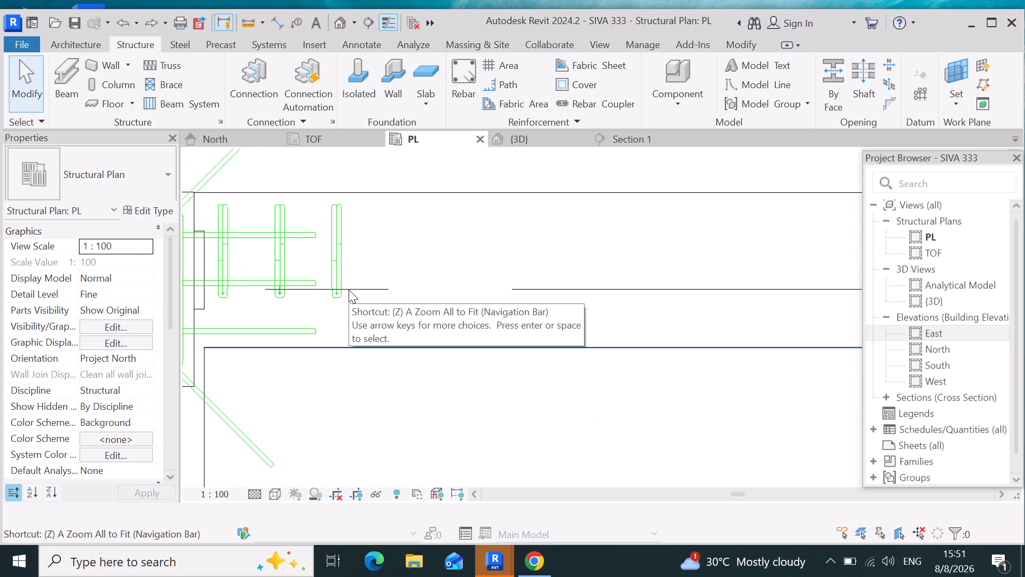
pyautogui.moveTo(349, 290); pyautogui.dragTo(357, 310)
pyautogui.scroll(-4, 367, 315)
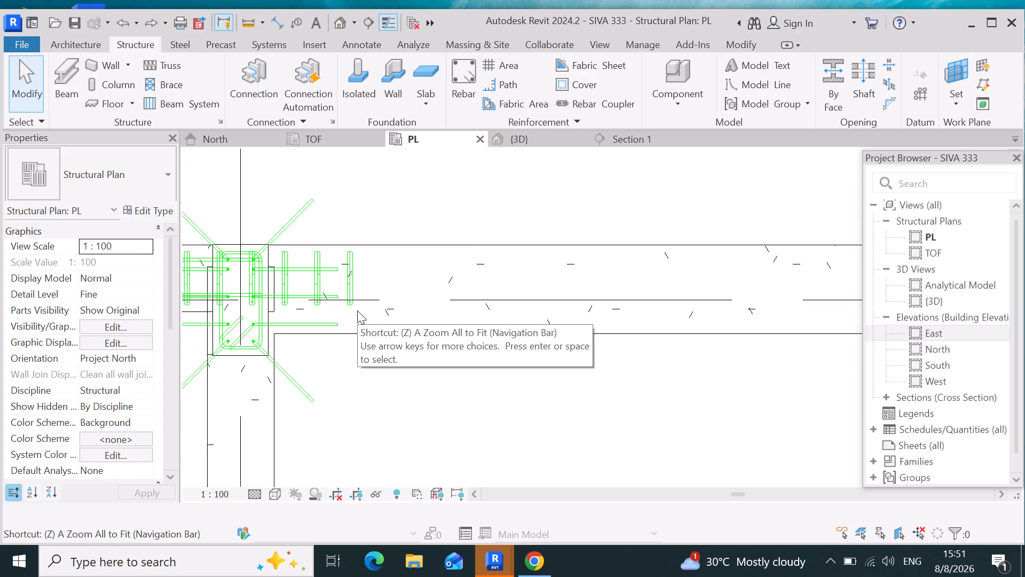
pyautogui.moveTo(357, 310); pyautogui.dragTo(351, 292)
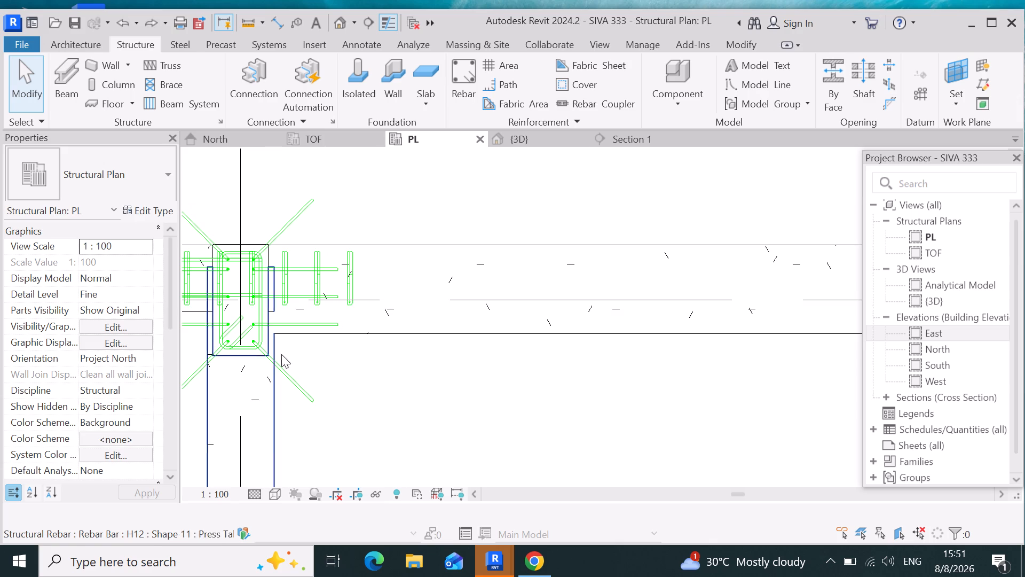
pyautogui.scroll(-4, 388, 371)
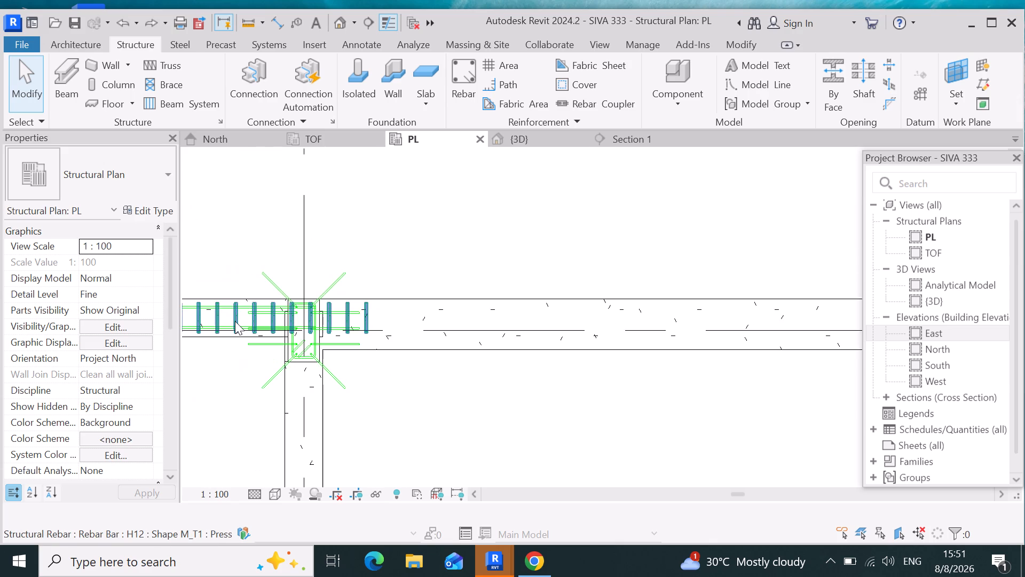
# Stretch the grid 5 beam's H12 tie set from its end just past grid 7 to just short of the grid 11 column.
pyautogui.click(281, 319)
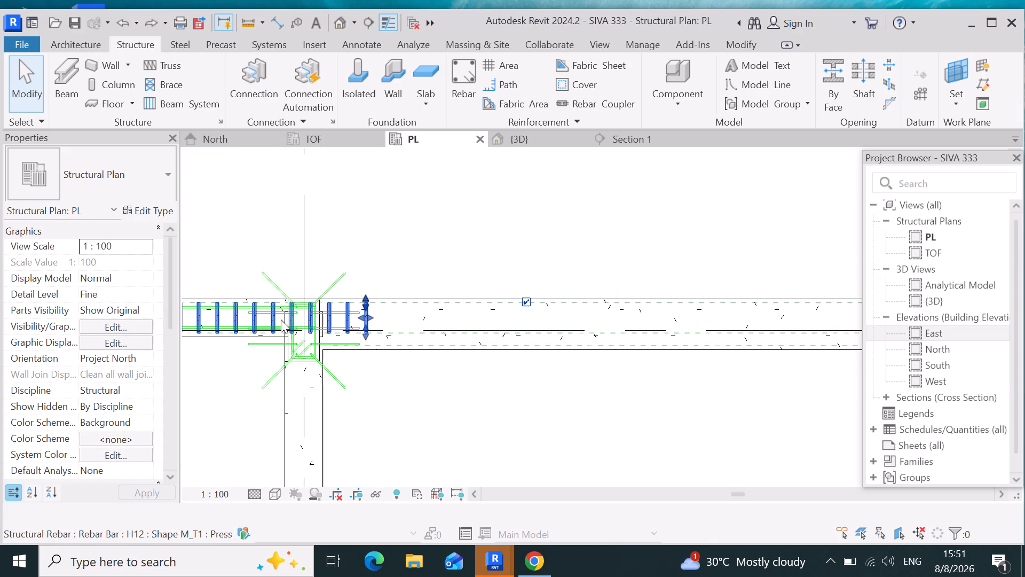
pyautogui.scroll(5, 385, 322)
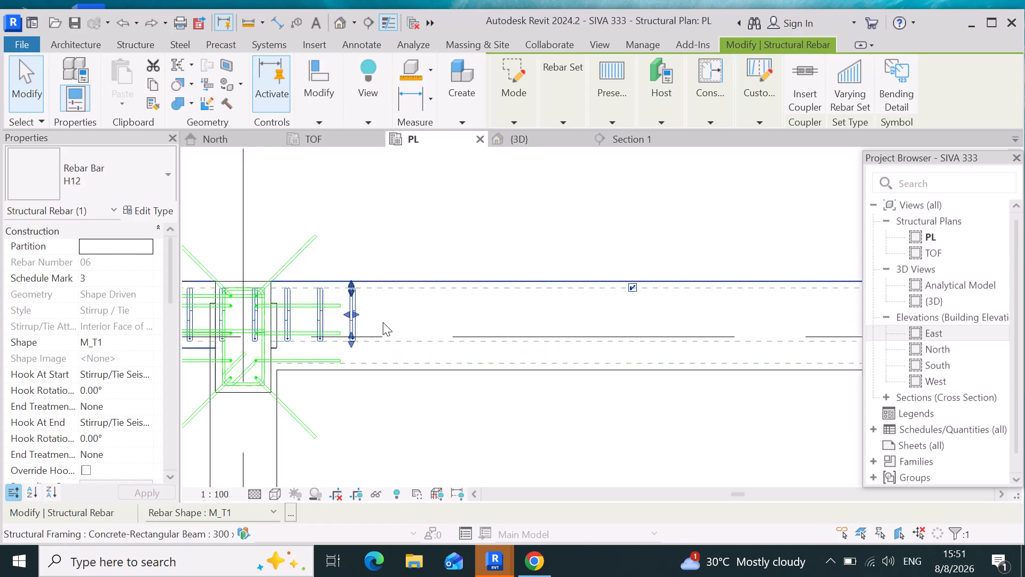
pyautogui.scroll(6, 383, 322)
pyautogui.moveTo(302, 300); pyautogui.dragTo(630, 323)
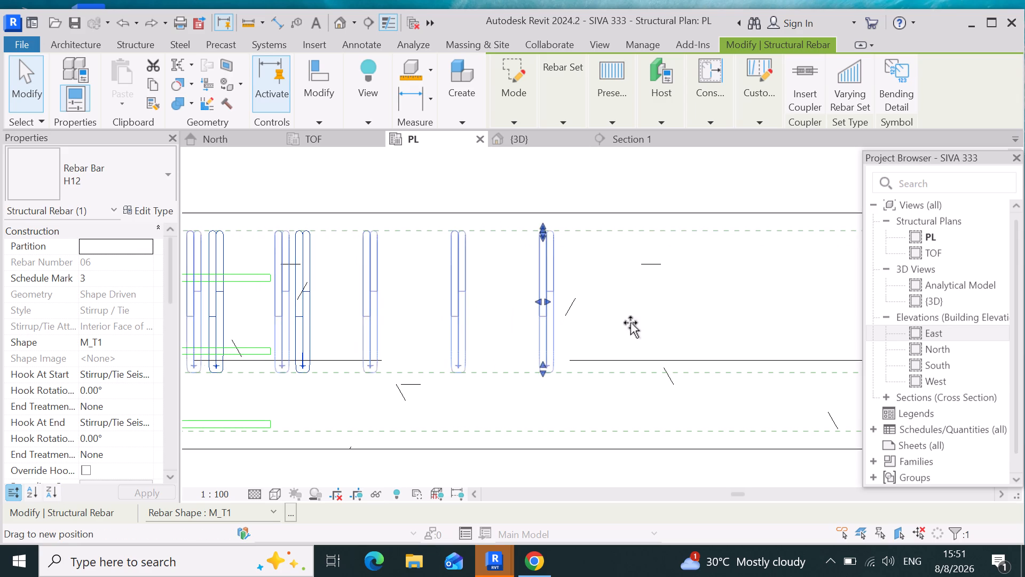
pyautogui.moveTo(630, 323); pyautogui.dragTo(765, 331)
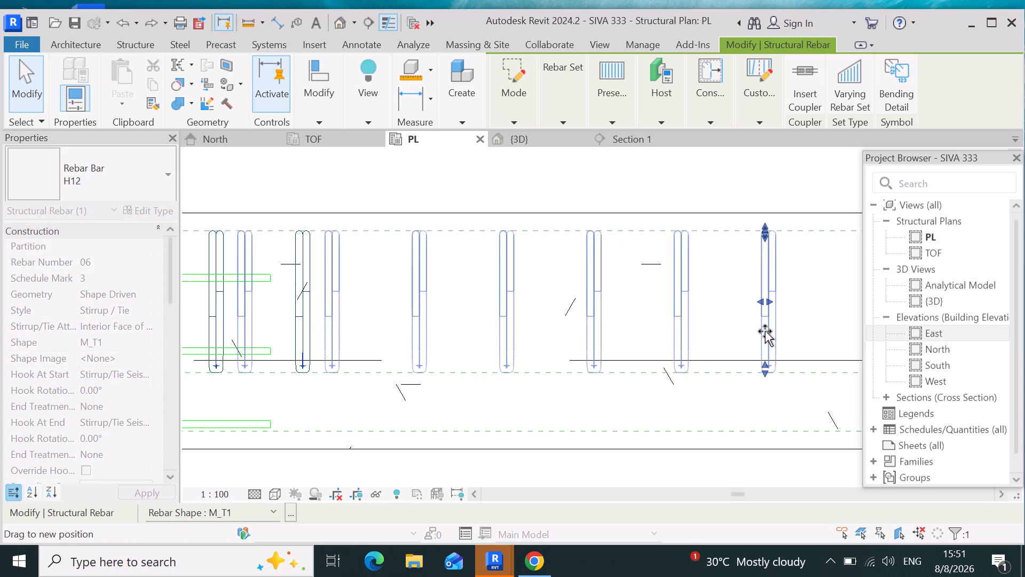
pyautogui.moveTo(765, 331); pyautogui.dragTo(765, 332)
pyautogui.scroll(-10, 765, 331)
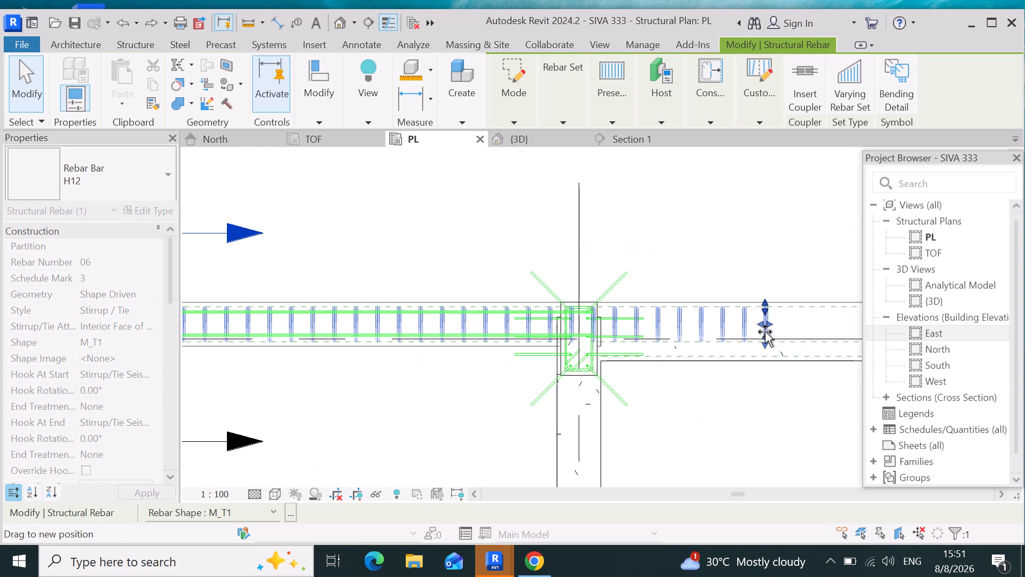
pyautogui.moveTo(765, 332); pyautogui.dragTo(759, 334)
pyautogui.scroll(-9, 762, 333)
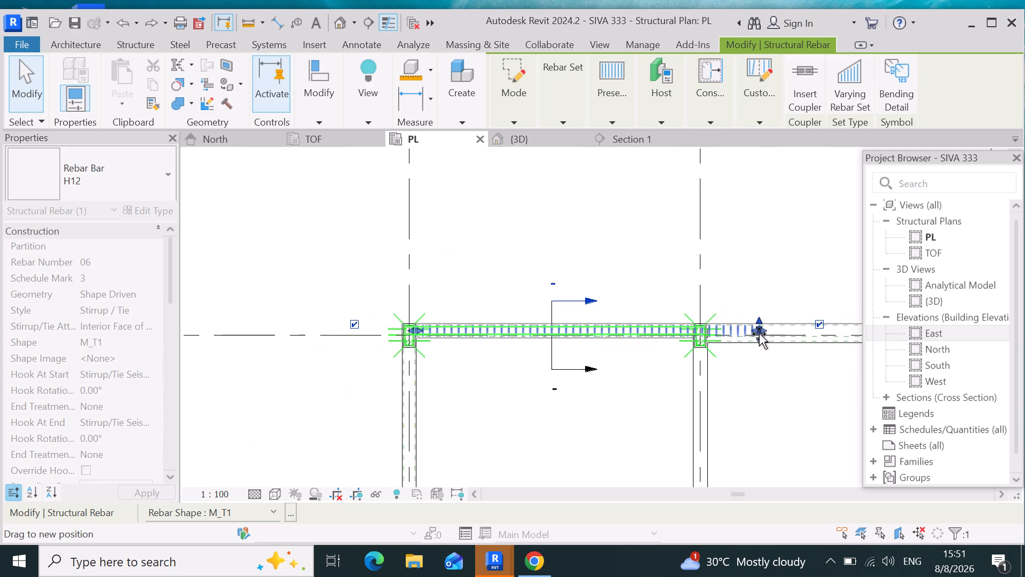
pyautogui.moveTo(759, 334); pyautogui.dragTo(659, 353)
pyautogui.scroll(-3, 659, 353)
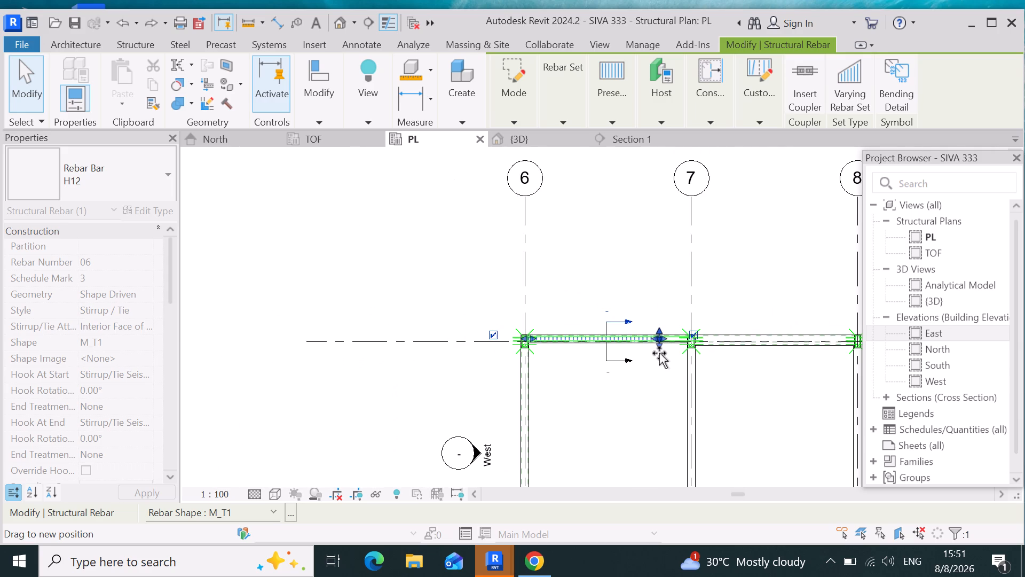
pyautogui.moveTo(659, 353); pyautogui.dragTo(685, 370)
pyautogui.scroll(-5, 696, 370)
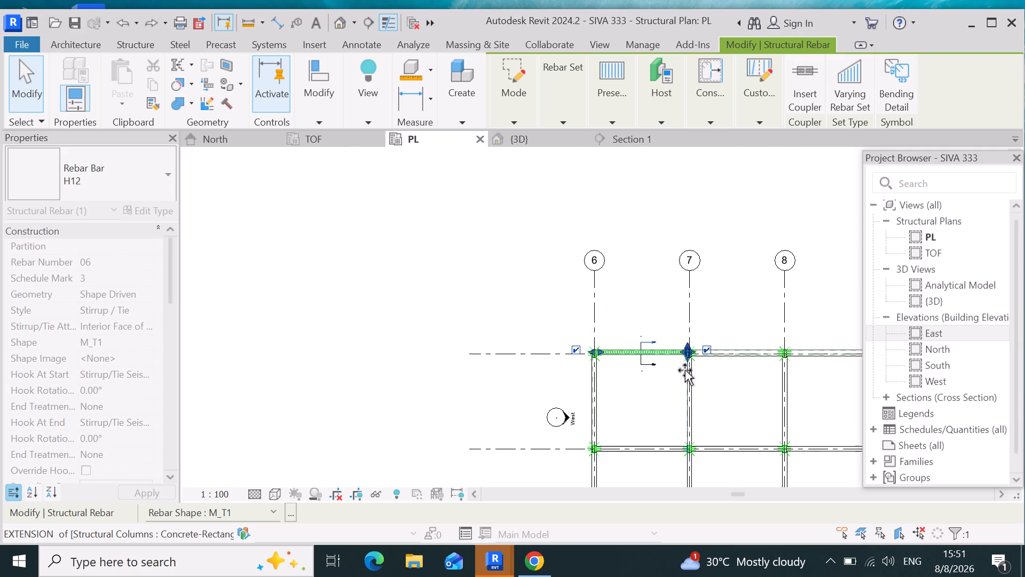
pyautogui.moveTo(685, 370); pyautogui.dragTo(620, 363)
pyautogui.scroll(-4, 685, 370)
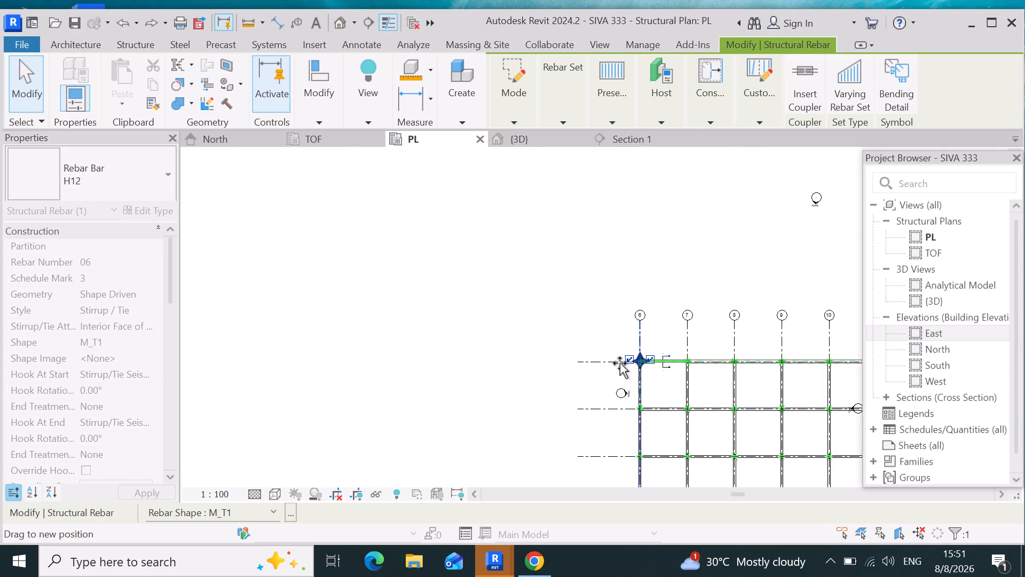
pyautogui.moveTo(620, 363); pyautogui.dragTo(685, 373)
pyautogui.scroll(-3, 590, 360)
pyautogui.scroll(1, 590, 360)
pyautogui.scroll(-3, 590, 360)
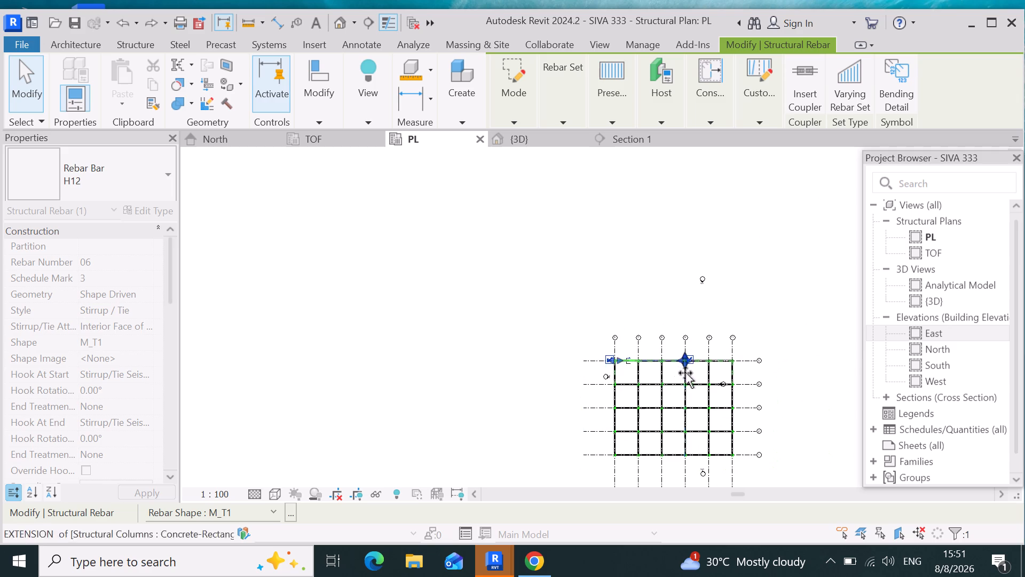
pyautogui.moveTo(685, 373); pyautogui.dragTo(727, 371)
pyautogui.scroll(15, 728, 371)
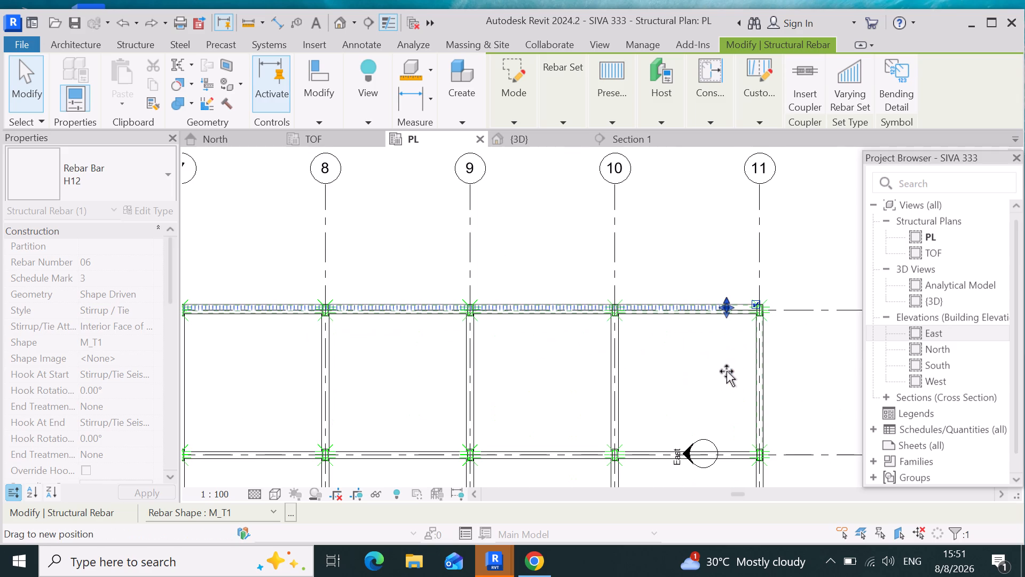
pyautogui.scroll(2, 727, 371)
pyautogui.moveTo(727, 371); pyautogui.dragTo(579, 440)
pyautogui.scroll(5, 727, 371)
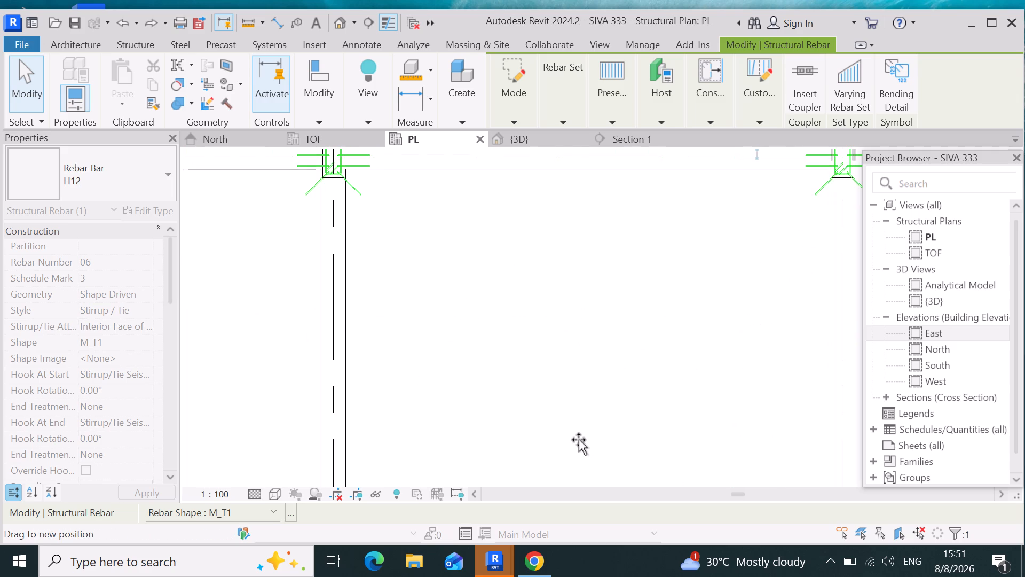
pyautogui.moveTo(579, 440); pyautogui.dragTo(661, 383)
pyautogui.scroll(-5, 579, 440)
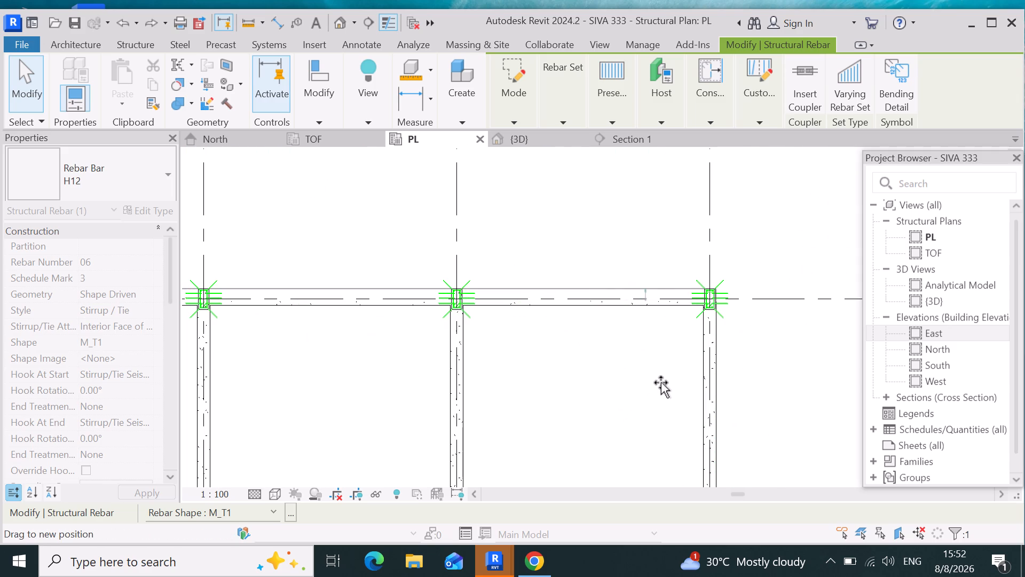
pyautogui.moveTo(661, 383); pyautogui.dragTo(644, 314)
pyautogui.moveTo(644, 314); pyautogui.dragTo(690, 305)
pyautogui.scroll(4, 673, 358)
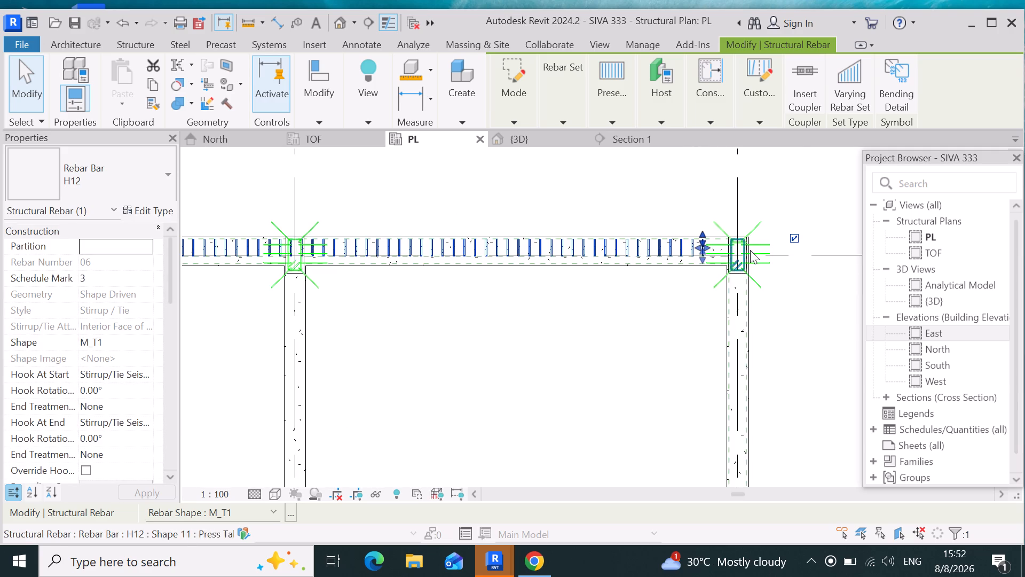
# Extend the end of the H12 tie set to the near face of the grid 11 column.
pyautogui.scroll(8, 750, 249)
pyautogui.scroll(4, 707, 253)
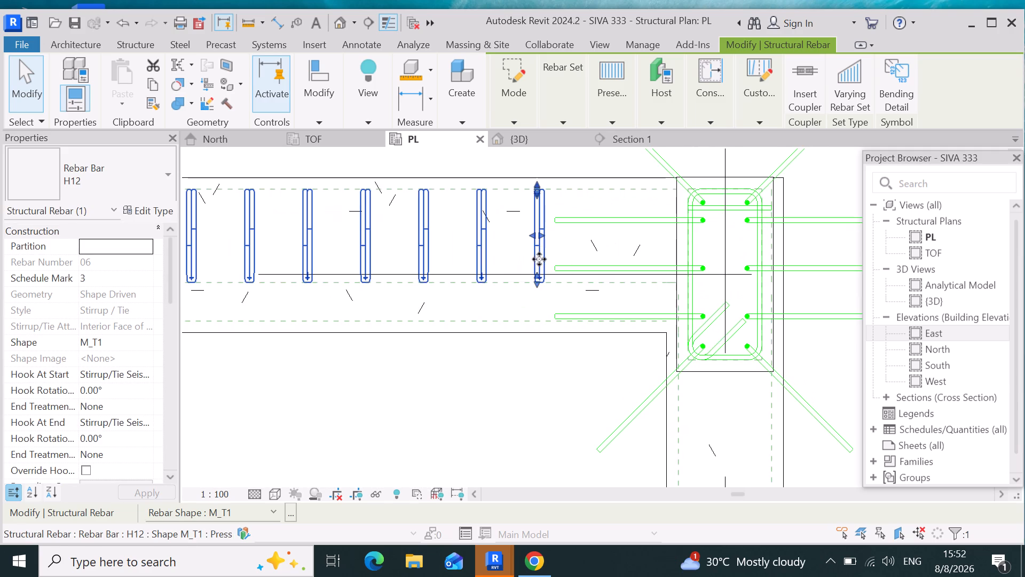
pyautogui.moveTo(540, 233); pyautogui.dragTo(608, 243)
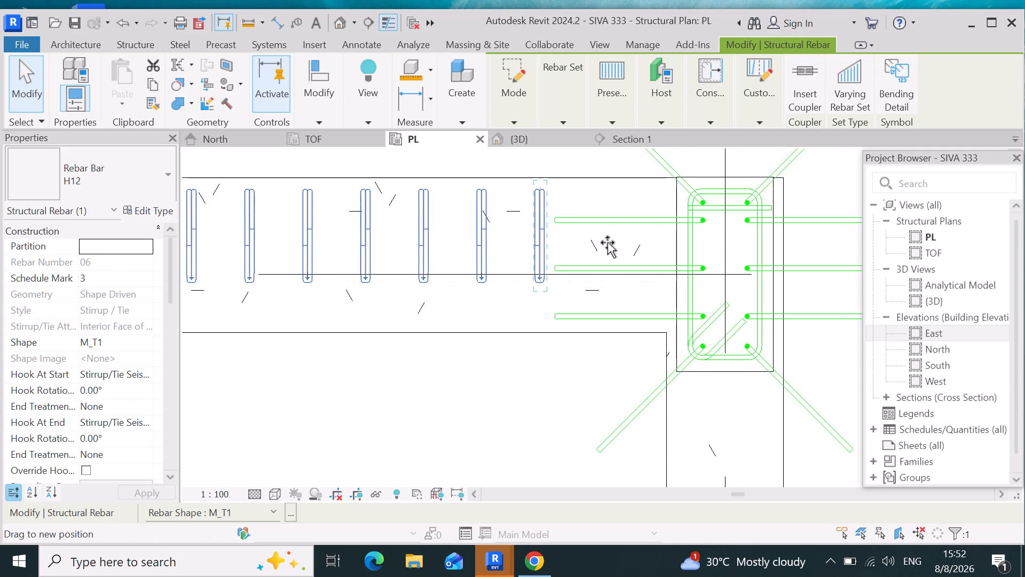
pyautogui.moveTo(608, 243); pyautogui.dragTo(676, 240)
# Extend the straight H12 bar nearest the grid 5 beam's outer edge from the grid 7 column to the grid 11 column, about 30400 mm long.
pyautogui.scroll(-16, 696, 258)
pyautogui.scroll(-12, 728, 286)
pyautogui.scroll(4, 499, 279)
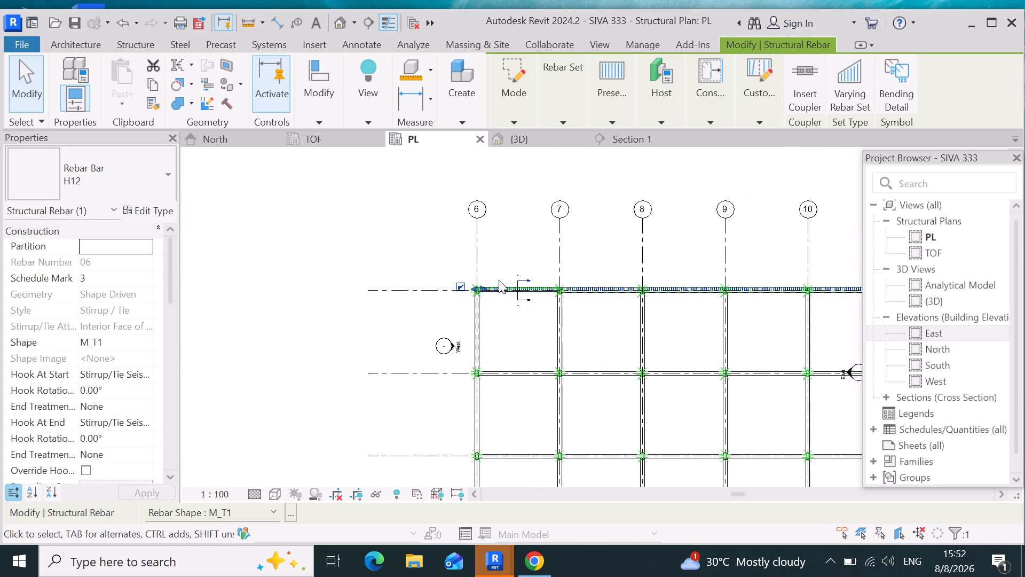
pyautogui.scroll(13, 499, 280)
pyautogui.scroll(8, 452, 367)
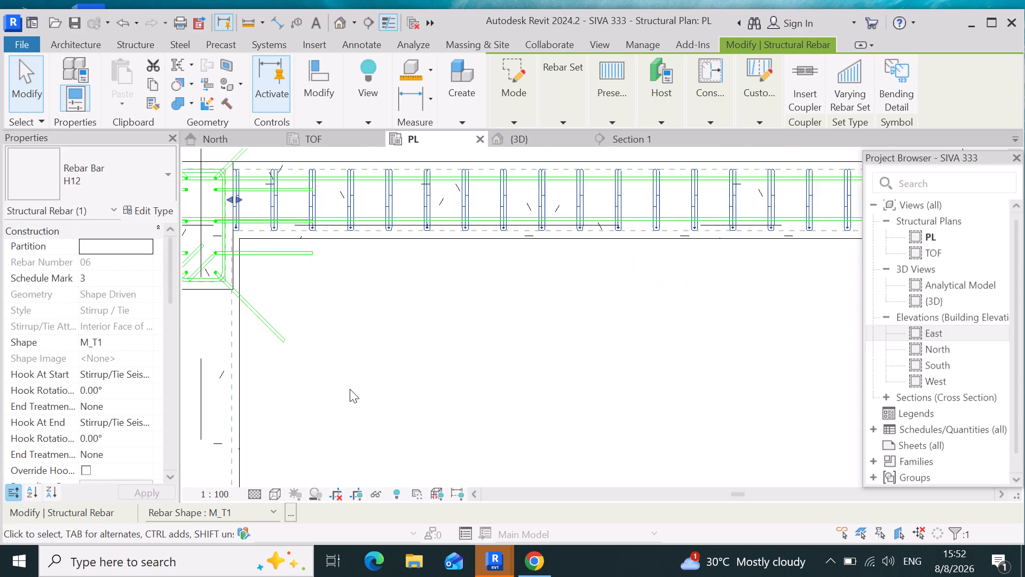
pyautogui.scroll(-9, 348, 389)
pyautogui.scroll(4, 686, 386)
pyautogui.scroll(13, 691, 283)
pyautogui.click(681, 281)
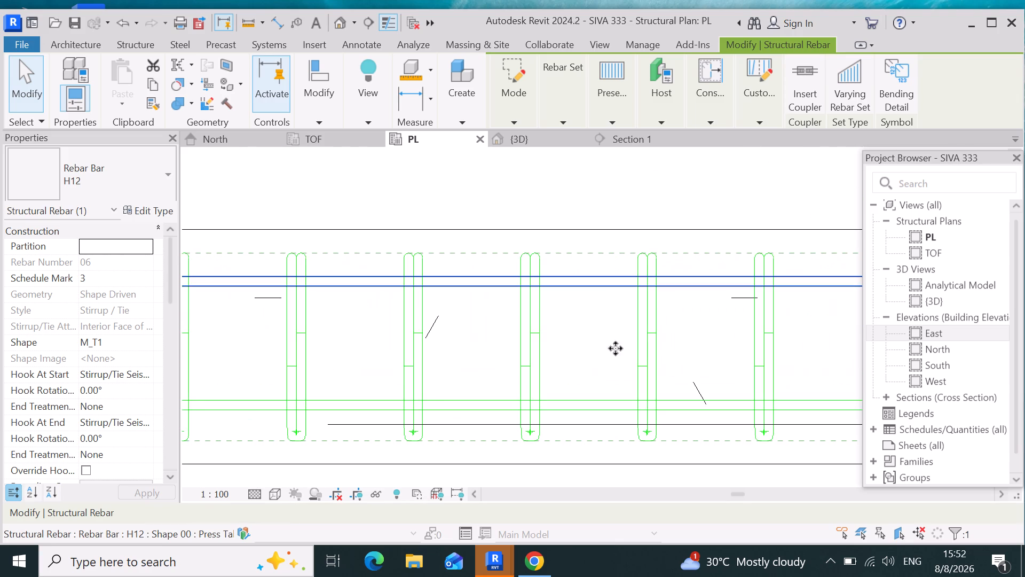
pyautogui.scroll(-12, 394, 373)
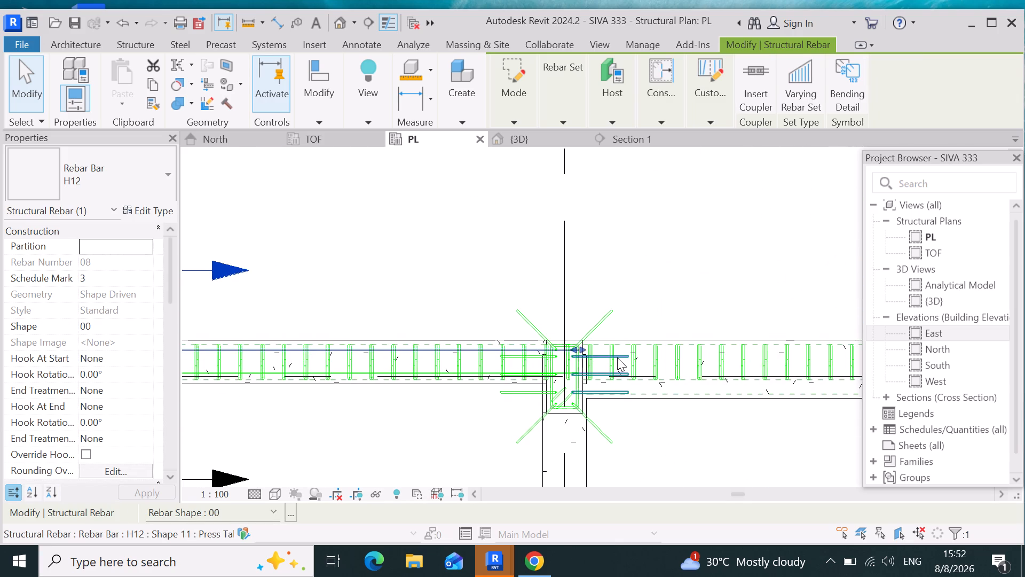
pyautogui.scroll(9, 618, 355)
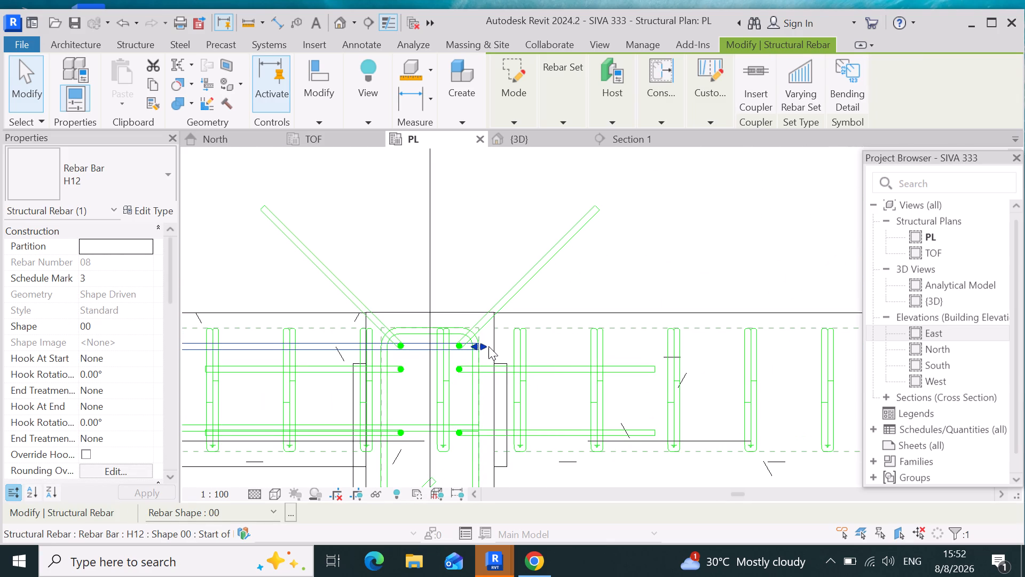
pyautogui.moveTo(478, 345); pyautogui.dragTo(566, 363)
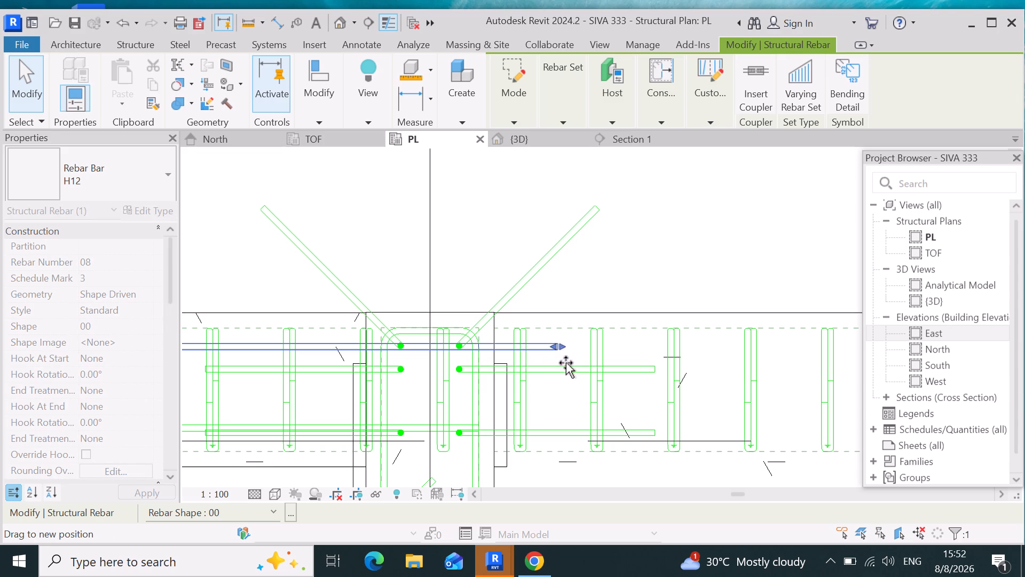
pyautogui.moveTo(566, 363); pyautogui.dragTo(625, 376)
pyautogui.scroll(-16, 625, 378)
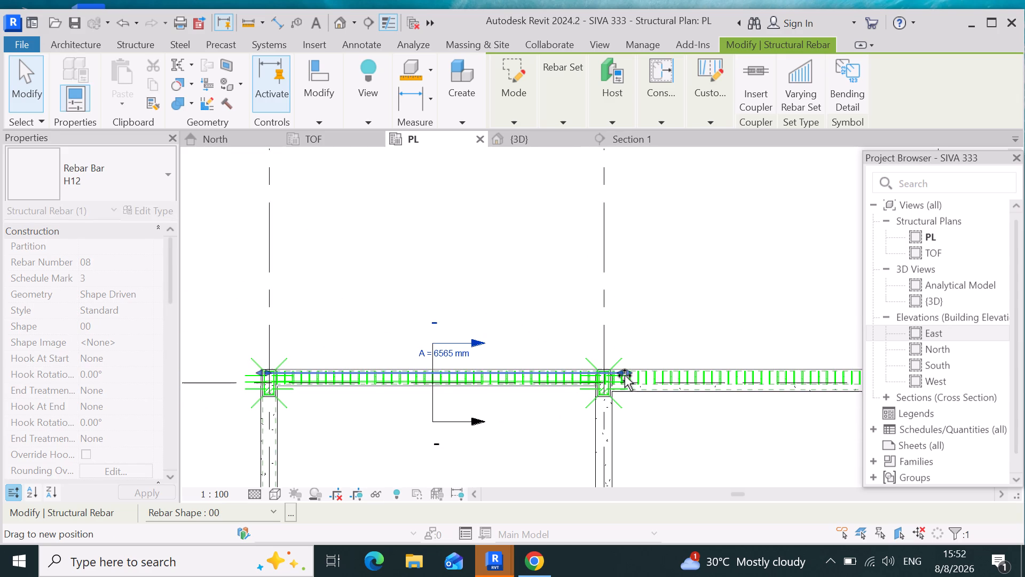
pyautogui.moveTo(625, 376); pyautogui.dragTo(622, 377)
pyautogui.scroll(-16, 624, 376)
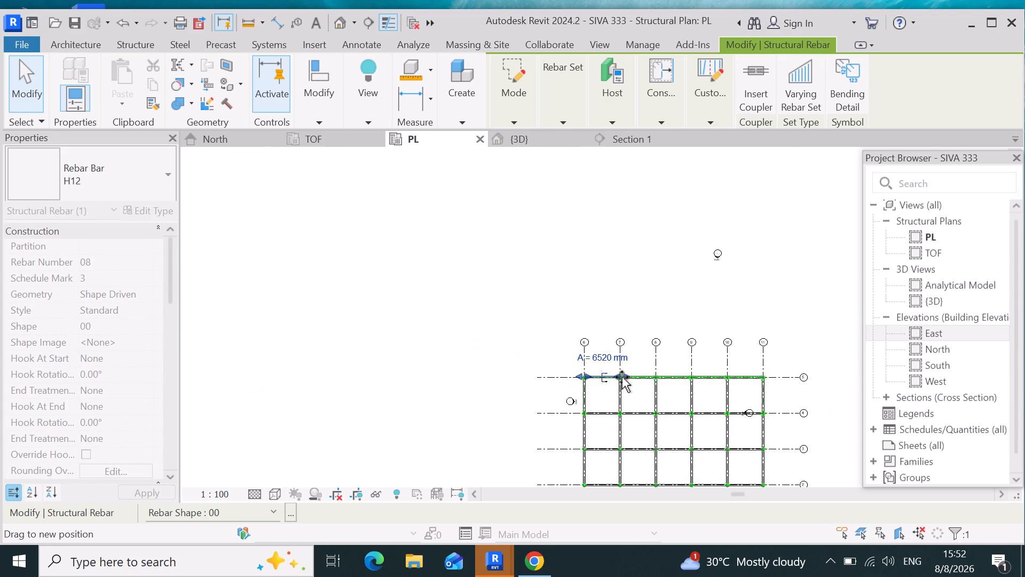
pyautogui.moveTo(622, 377); pyautogui.dragTo(757, 385)
pyautogui.scroll(11, 757, 385)
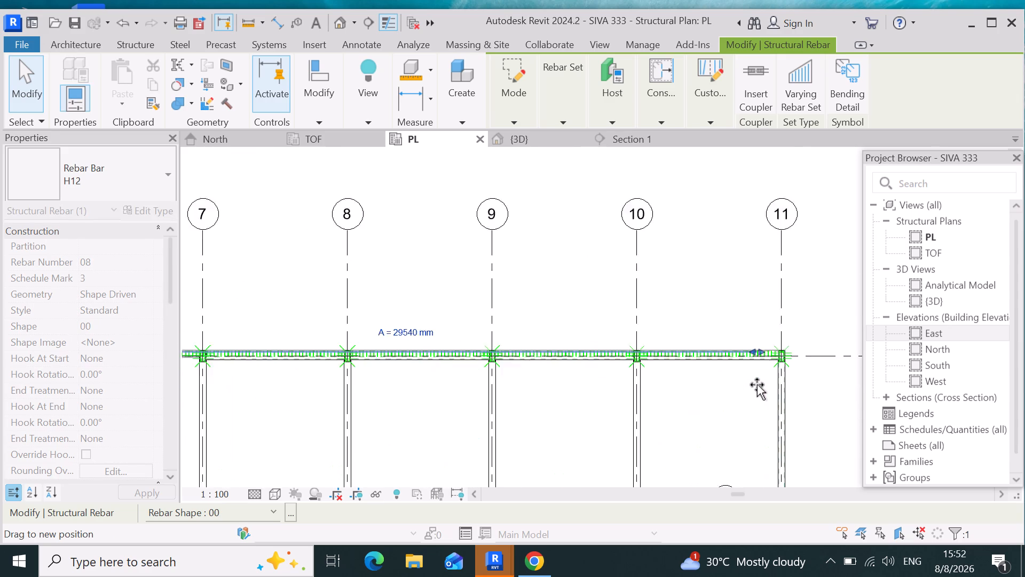
pyautogui.scroll(2, 757, 385)
pyautogui.moveTo(757, 385); pyautogui.dragTo(800, 366)
pyautogui.scroll(4, 756, 385)
pyautogui.scroll(-5, 753, 387)
pyautogui.scroll(1, 810, 365)
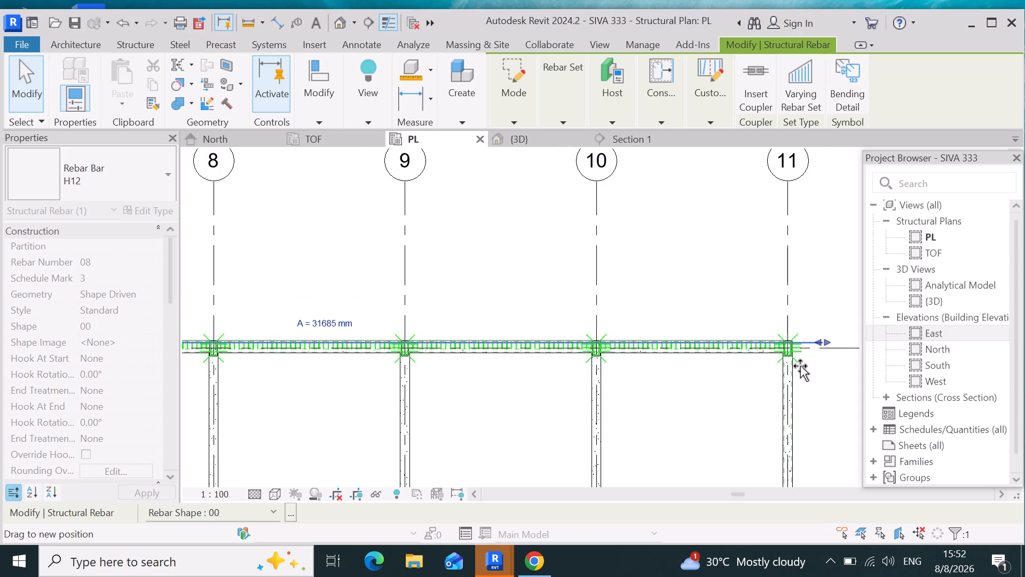
pyautogui.scroll(2, 800, 366)
pyautogui.moveTo(800, 366); pyautogui.dragTo(767, 362)
pyautogui.scroll(4, 767, 362)
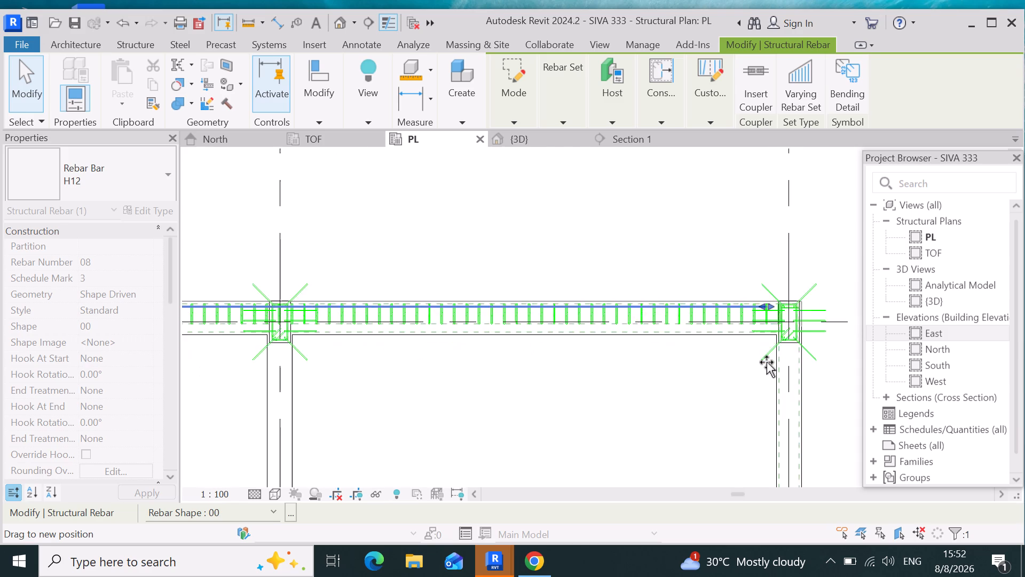
pyautogui.moveTo(767, 362); pyautogui.dragTo(780, 358)
pyautogui.scroll(4, 767, 362)
pyautogui.scroll(-5, 737, 376)
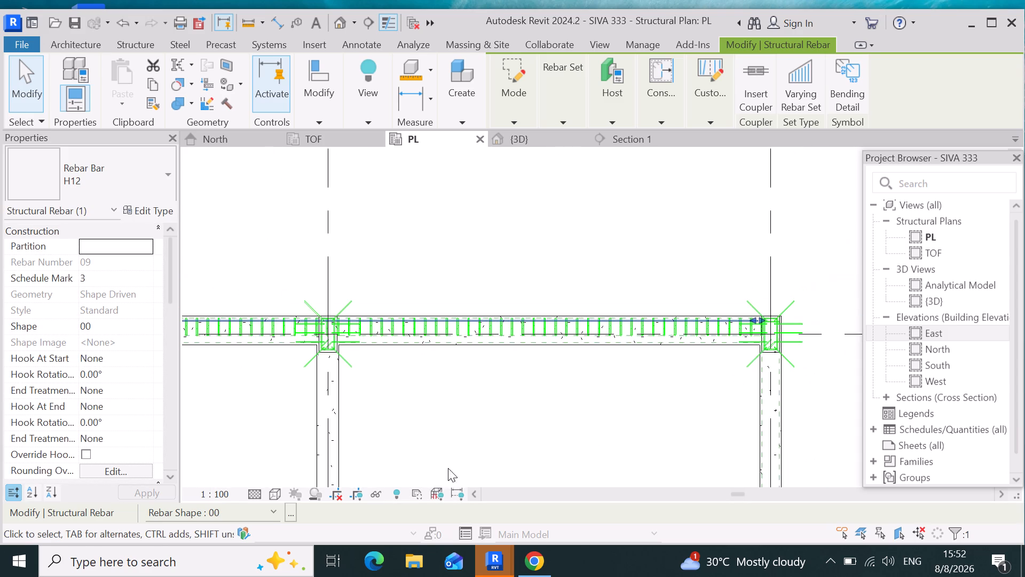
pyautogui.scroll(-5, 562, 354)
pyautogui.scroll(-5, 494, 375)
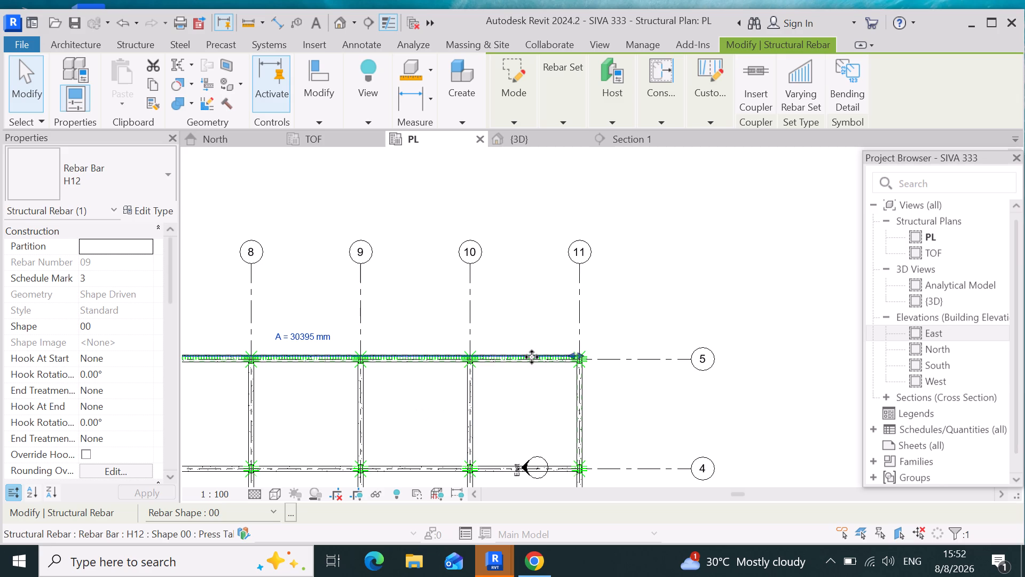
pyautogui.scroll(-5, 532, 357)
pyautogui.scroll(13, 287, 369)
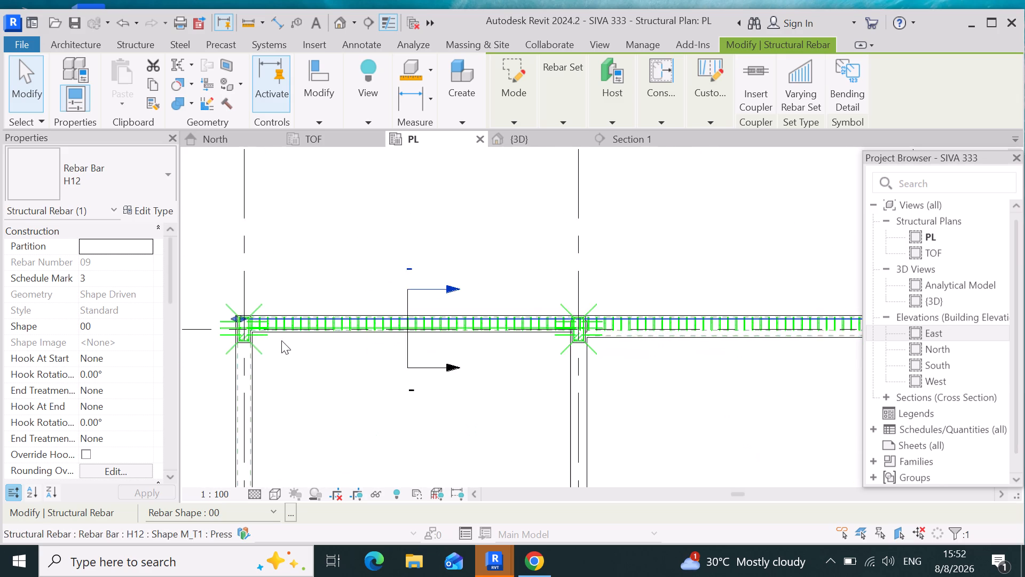
# Stretch the straight H12 bar nearest the grid 5 beam's inner edge just past the grid 7 column, about 6500 mm long.
pyautogui.scroll(4, 281, 340)
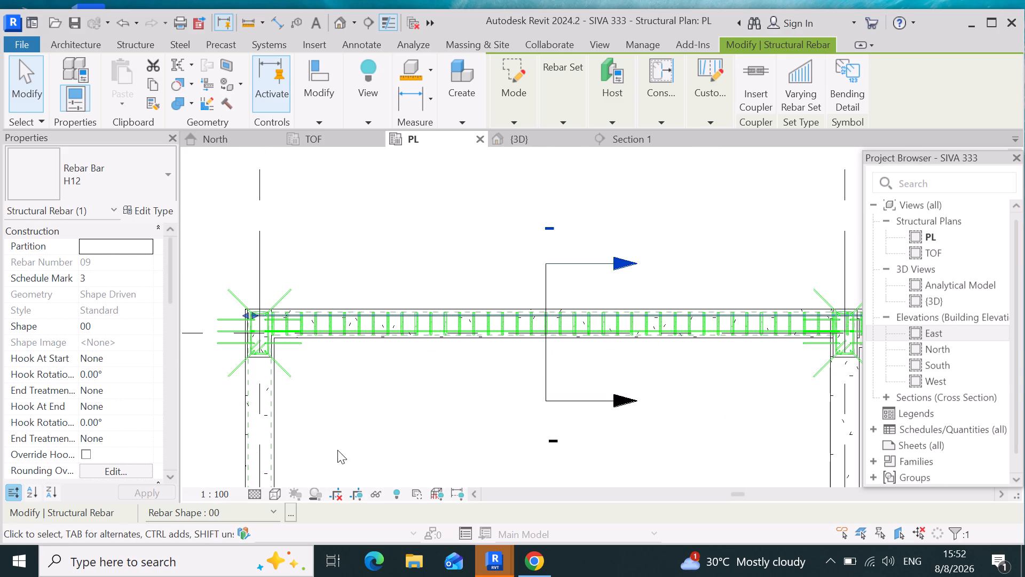
pyautogui.scroll(-5, 333, 432)
pyautogui.scroll(11, 631, 417)
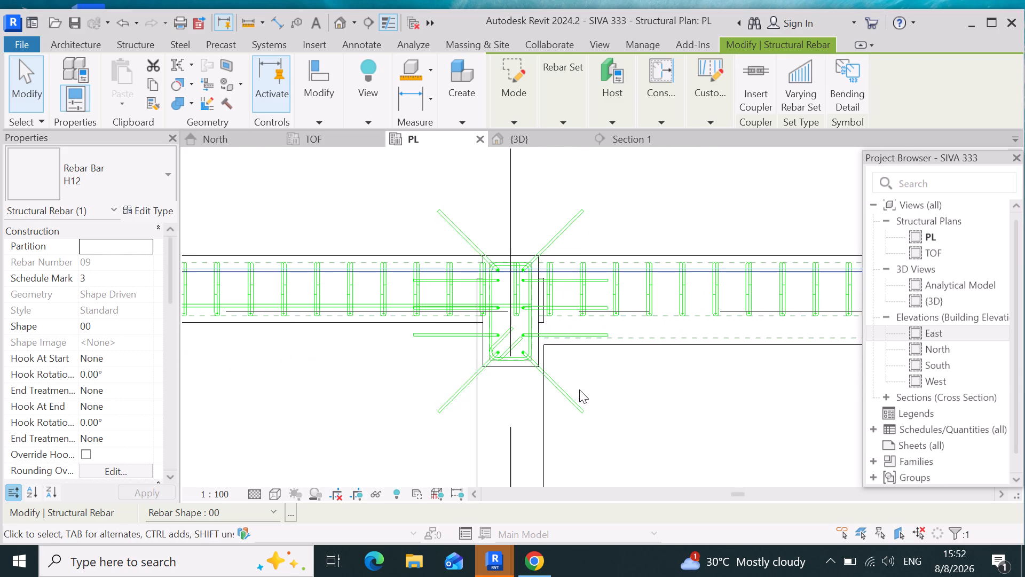
pyautogui.scroll(8, 360, 359)
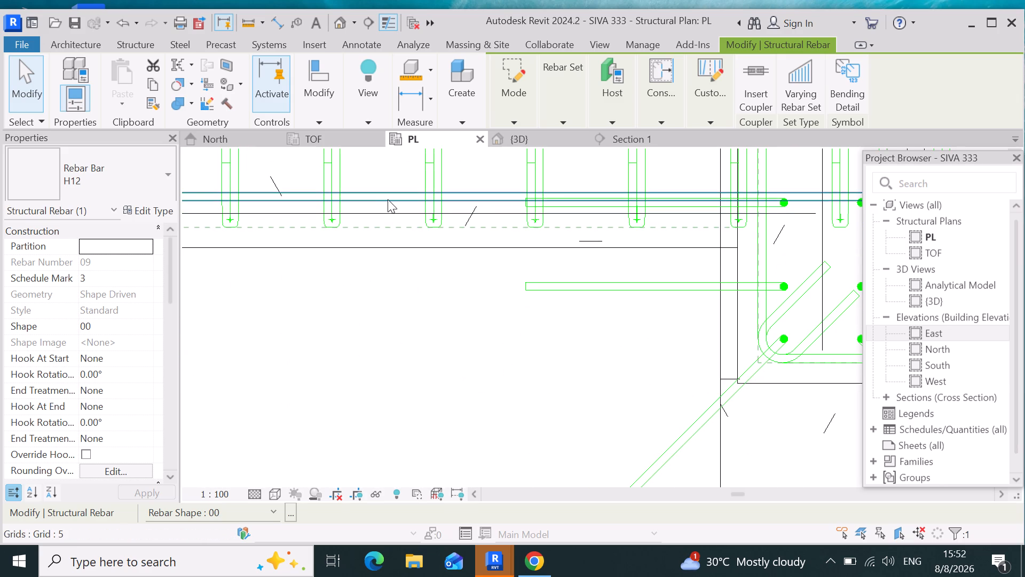
pyautogui.click(388, 199)
pyautogui.scroll(-5, 336, 399)
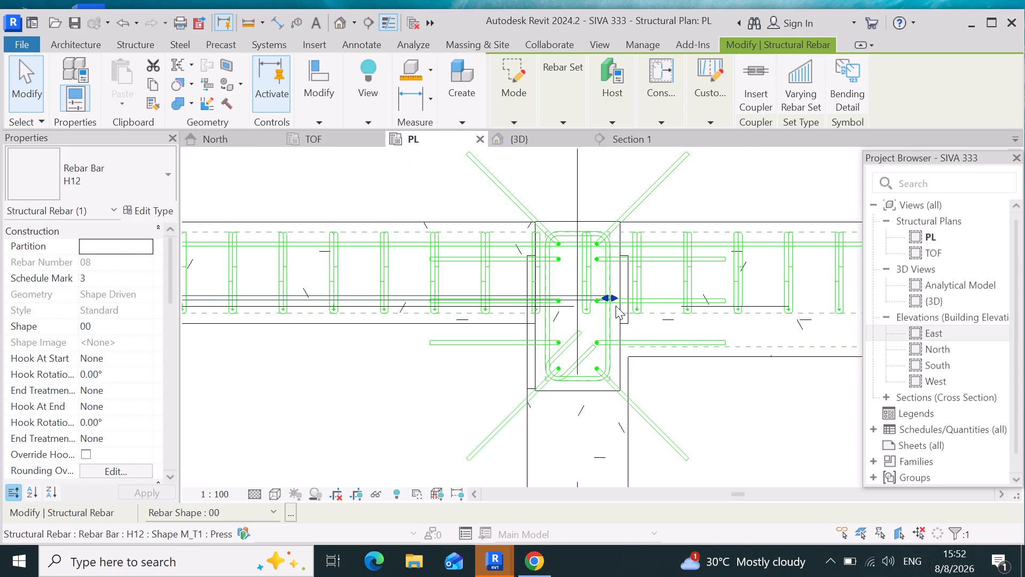
pyautogui.moveTo(612, 295); pyautogui.dragTo(682, 312)
pyautogui.scroll(-5, 666, 330)
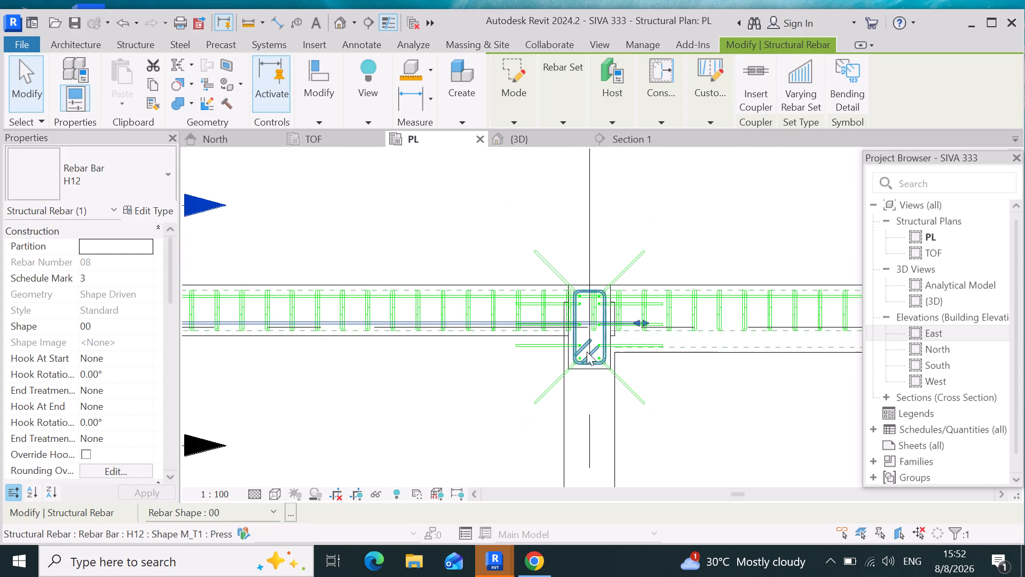
pyautogui.scroll(-16, 587, 352)
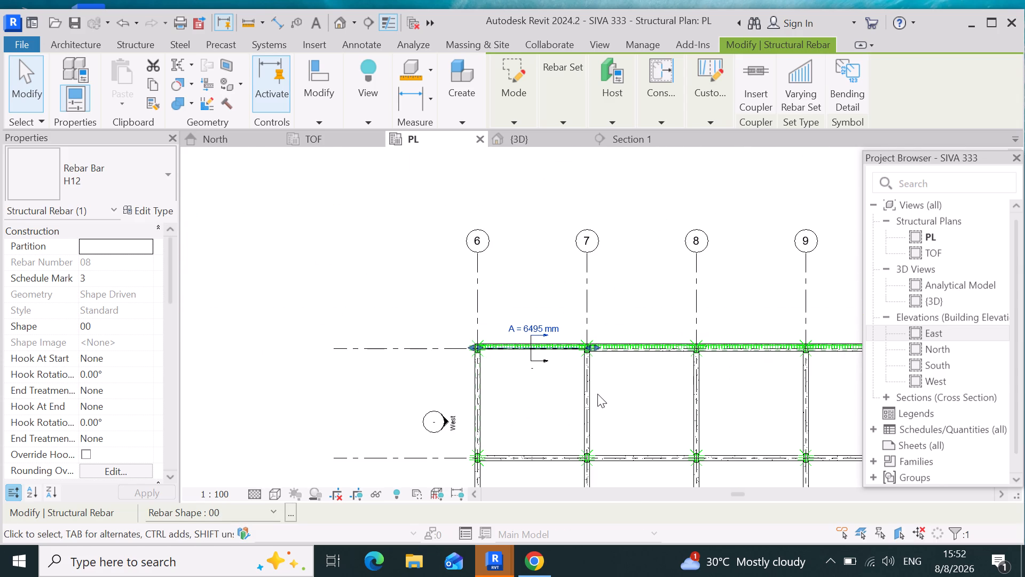
# Stretch the same inner H12 bar further along the grid 5 beam to just short of grid 8, about 10760 mm long.
pyautogui.scroll(-6, 597, 394)
pyautogui.scroll(8, 775, 377)
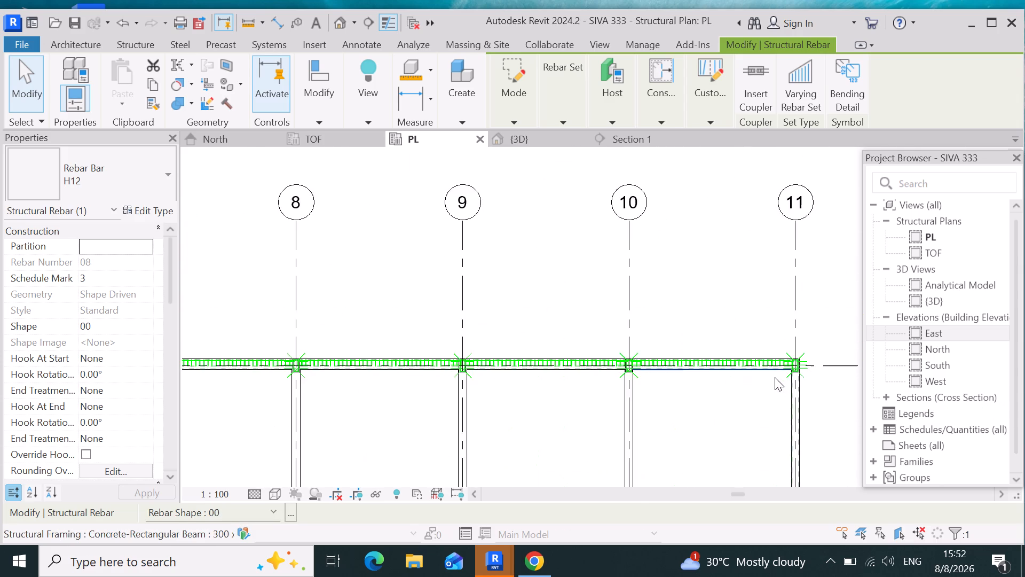
pyautogui.scroll(14, 775, 377)
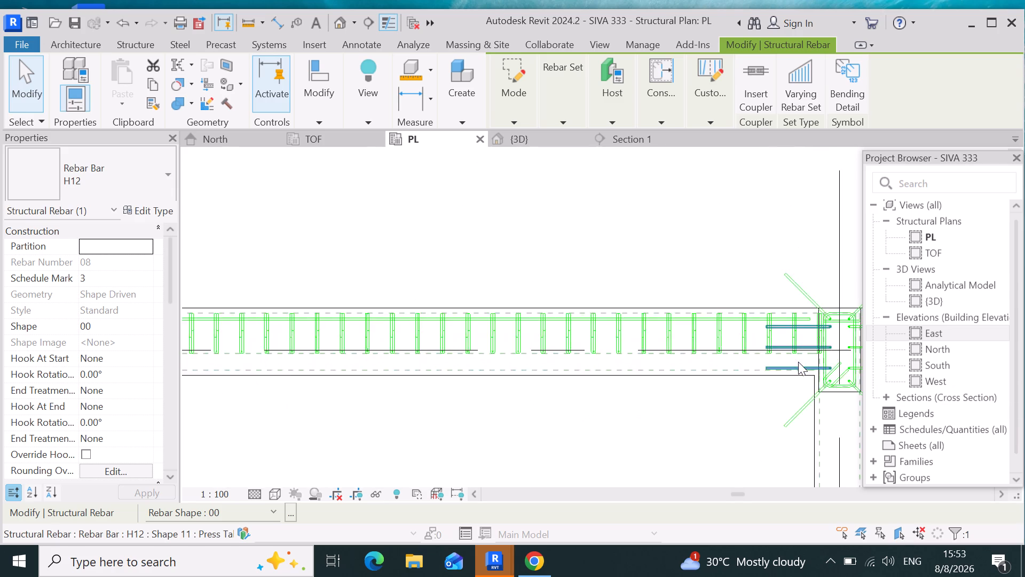
pyautogui.scroll(4, 798, 362)
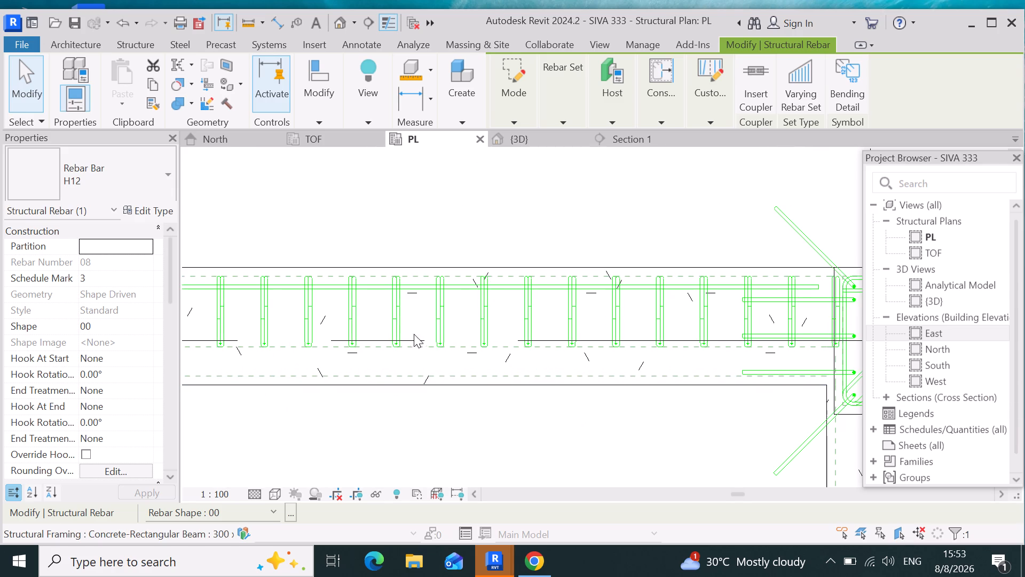
pyautogui.scroll(-14, 660, 379)
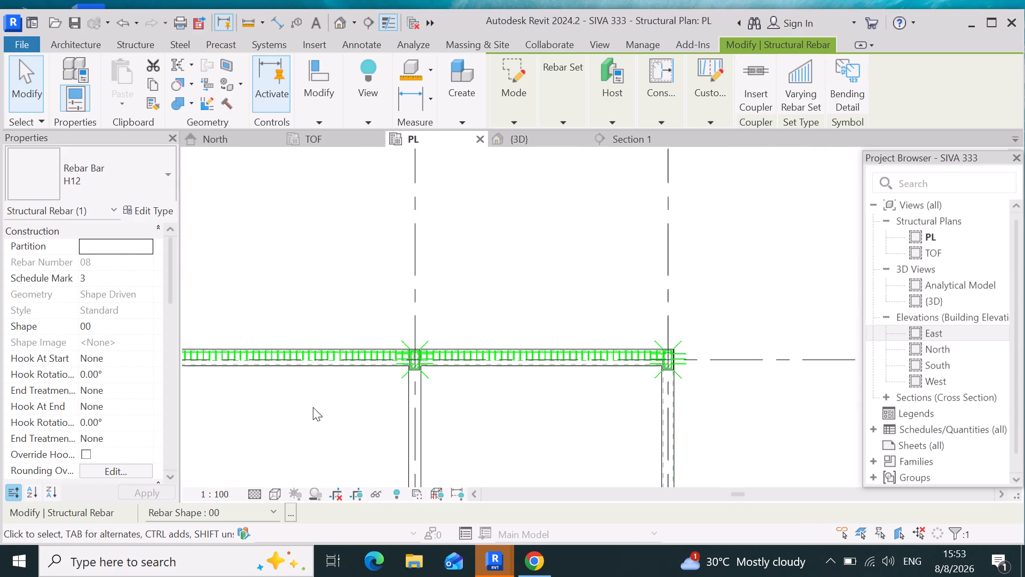
pyautogui.scroll(-4, 625, 377)
pyautogui.scroll(-5, 596, 339)
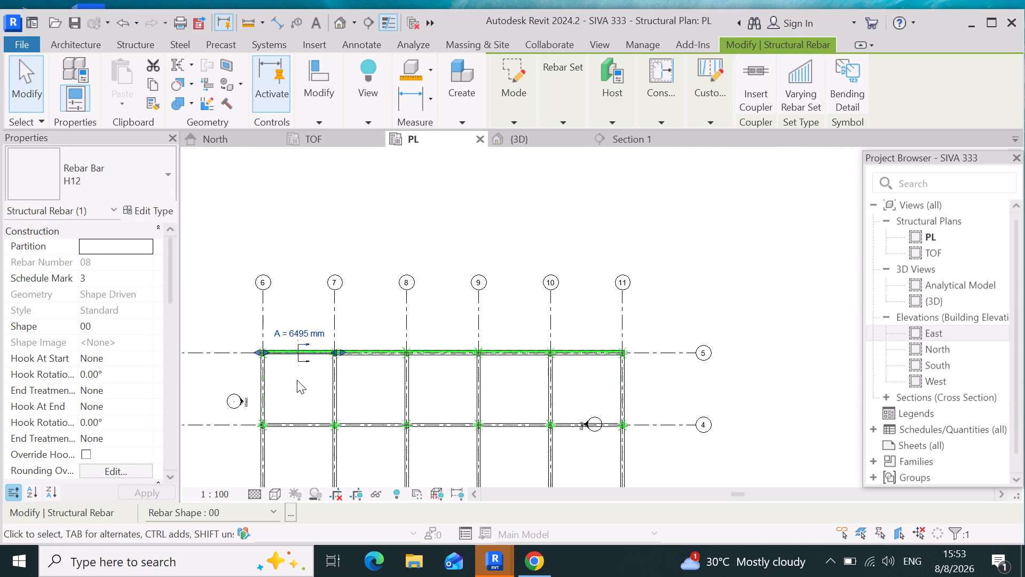
pyautogui.scroll(4, 314, 373)
pyautogui.scroll(13, 343, 338)
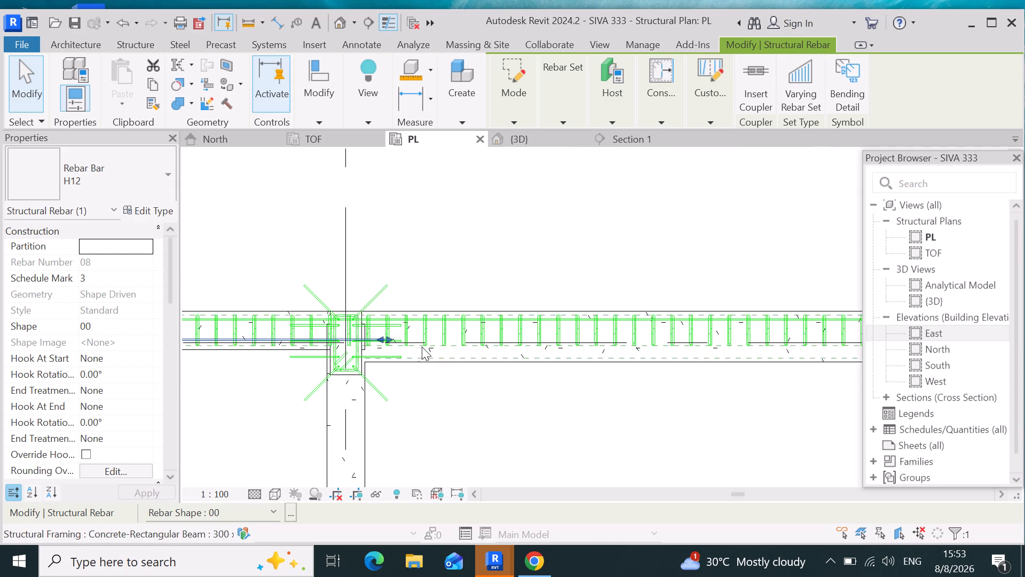
pyautogui.moveTo(388, 338); pyautogui.dragTo(400, 338)
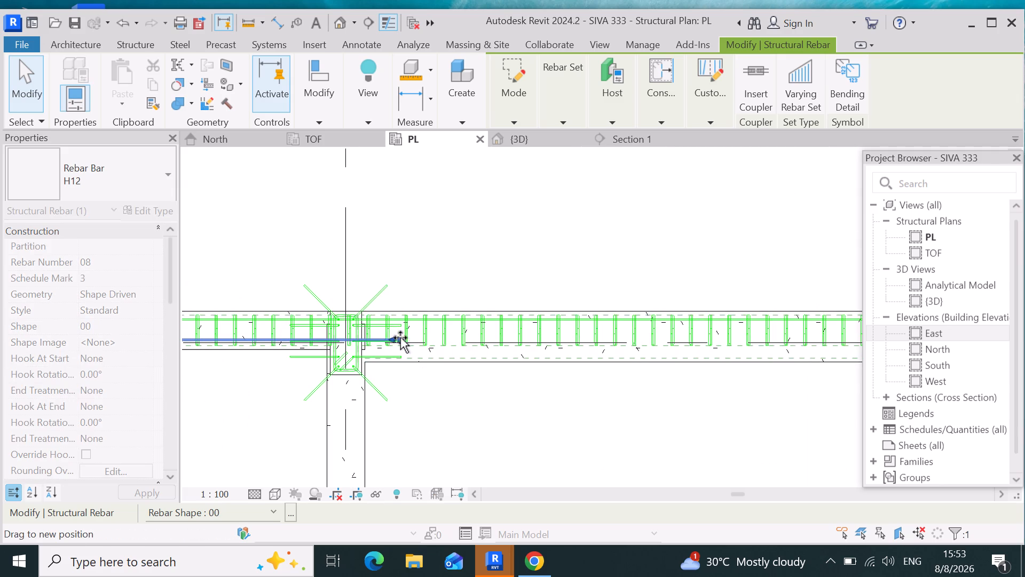
pyautogui.moveTo(400, 338); pyautogui.dragTo(700, 331)
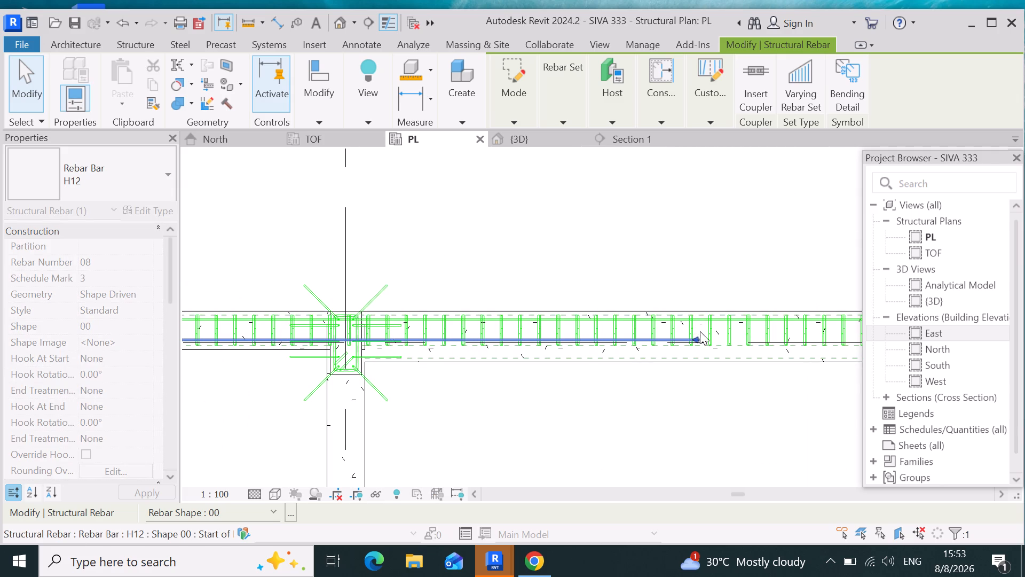
pyautogui.scroll(-4, 698, 334)
pyautogui.moveTo(698, 334); pyautogui.dragTo(829, 338)
pyautogui.doubleClick(829, 338)
# Extend the inner straight H12 bar along the grid 5 beam to the grid 11 column, about 30380 mm long.
pyautogui.scroll(-5, 676, 416)
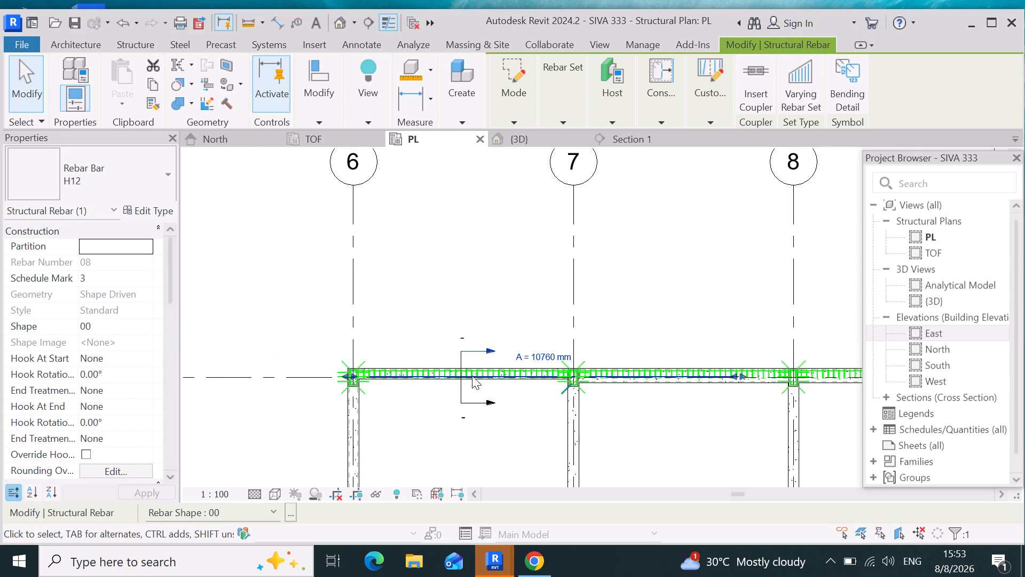
pyautogui.scroll(-5, 380, 370)
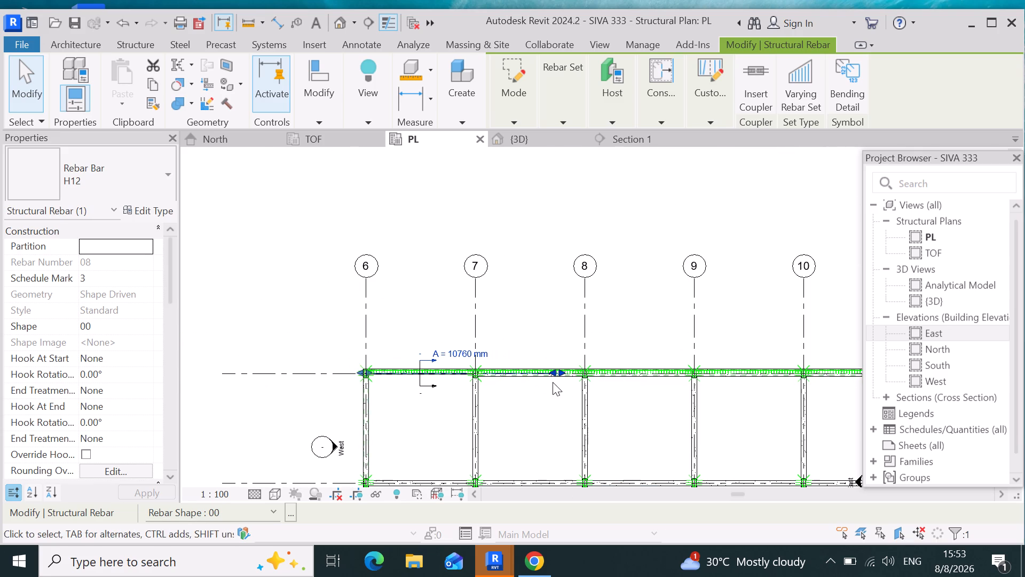
pyautogui.scroll(-4, 546, 384)
pyautogui.moveTo(553, 377); pyautogui.dragTo(590, 377)
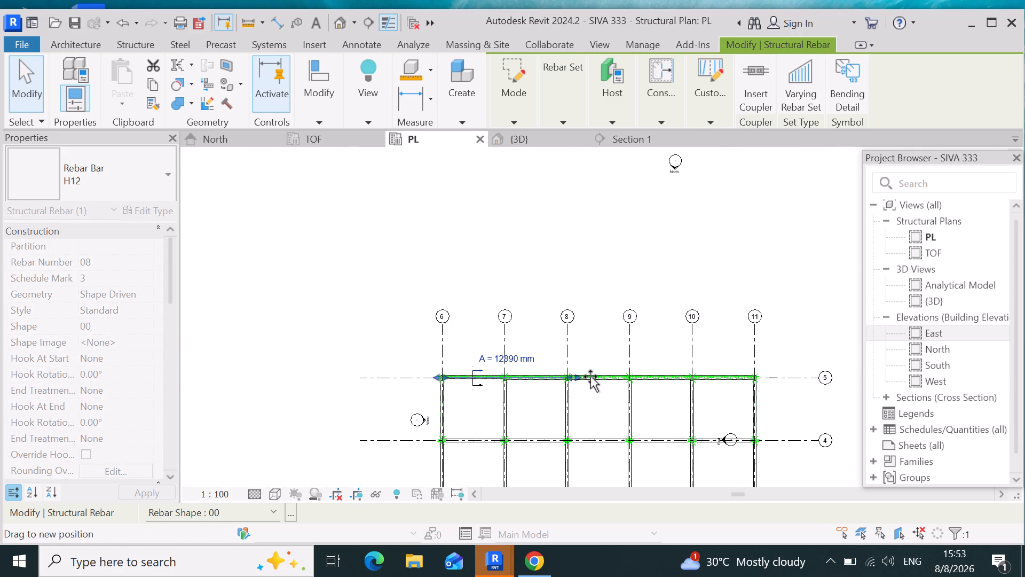
pyautogui.moveTo(590, 377); pyautogui.dragTo(744, 385)
pyautogui.scroll(5, 744, 385)
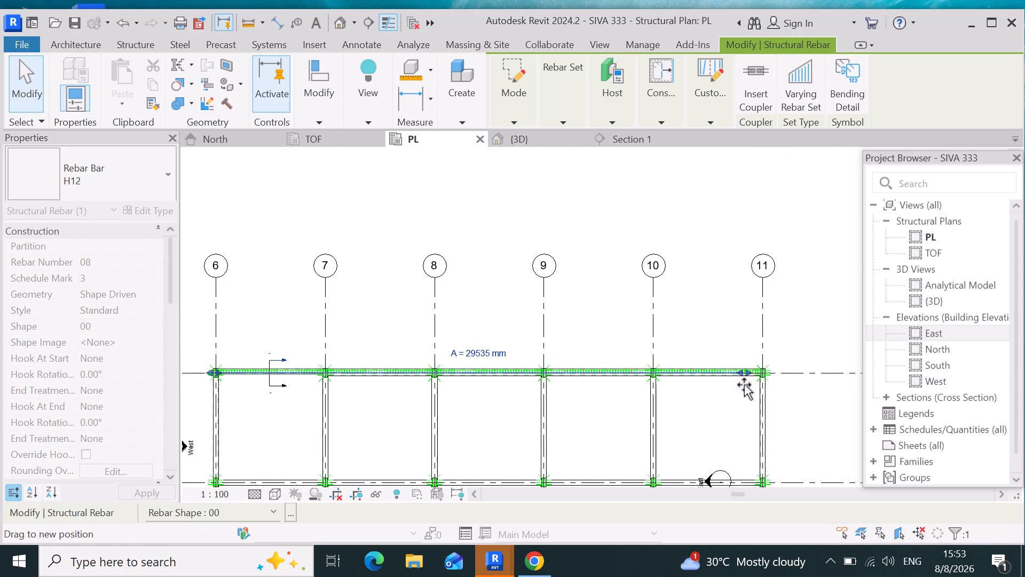
pyautogui.scroll(14, 744, 385)
pyautogui.moveTo(744, 385); pyautogui.dragTo(525, 394)
pyautogui.scroll(-1, 525, 394)
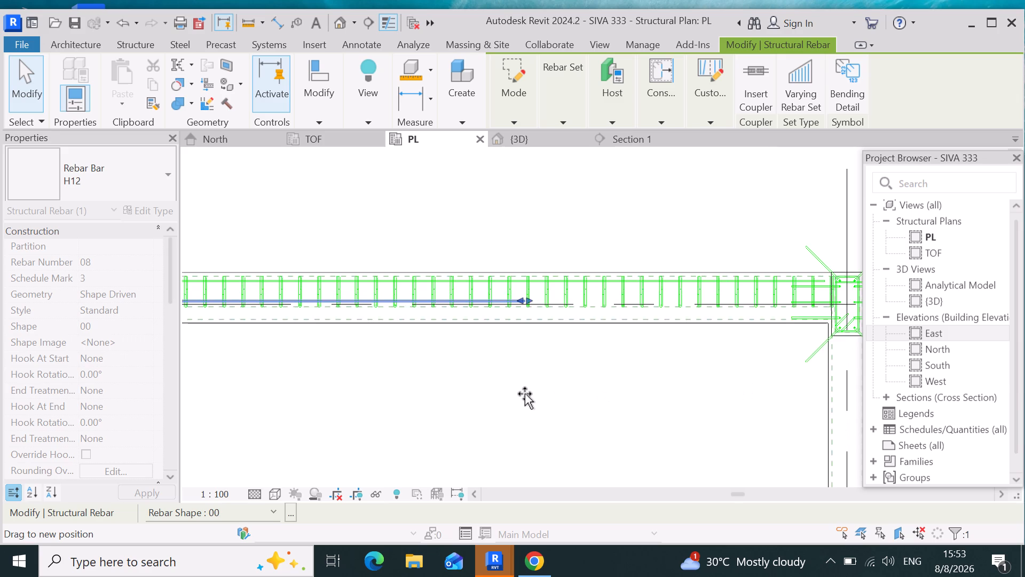
pyautogui.moveTo(525, 394); pyautogui.dragTo(677, 384)
pyautogui.scroll(-4, 525, 393)
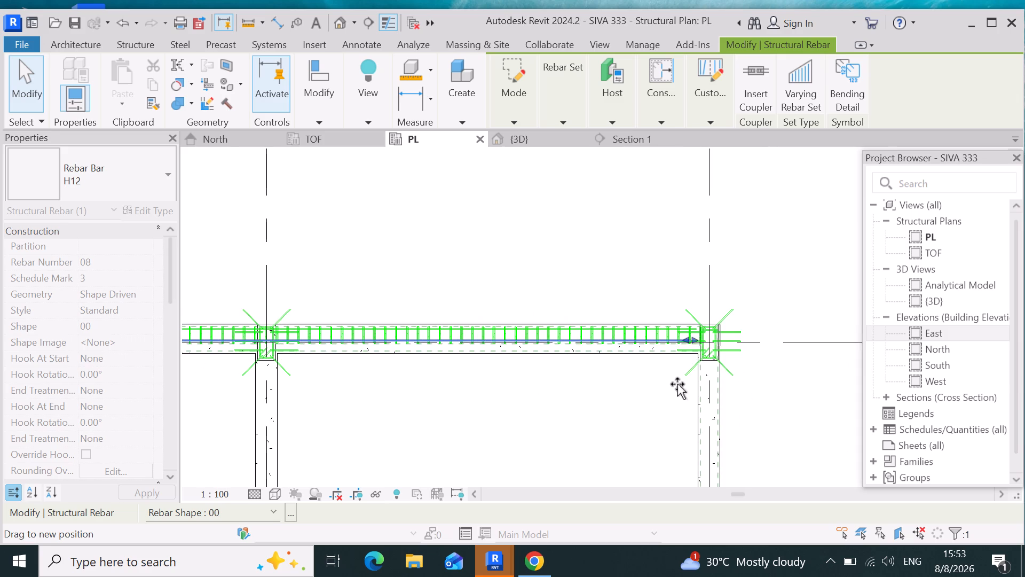
pyautogui.moveTo(677, 384); pyautogui.dragTo(695, 378)
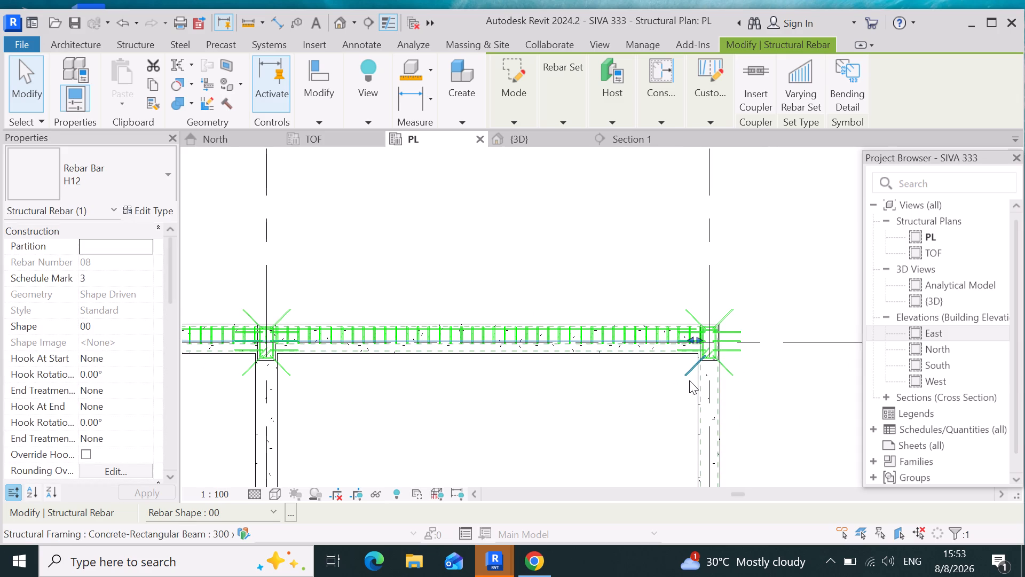
pyautogui.scroll(-15, 754, 310)
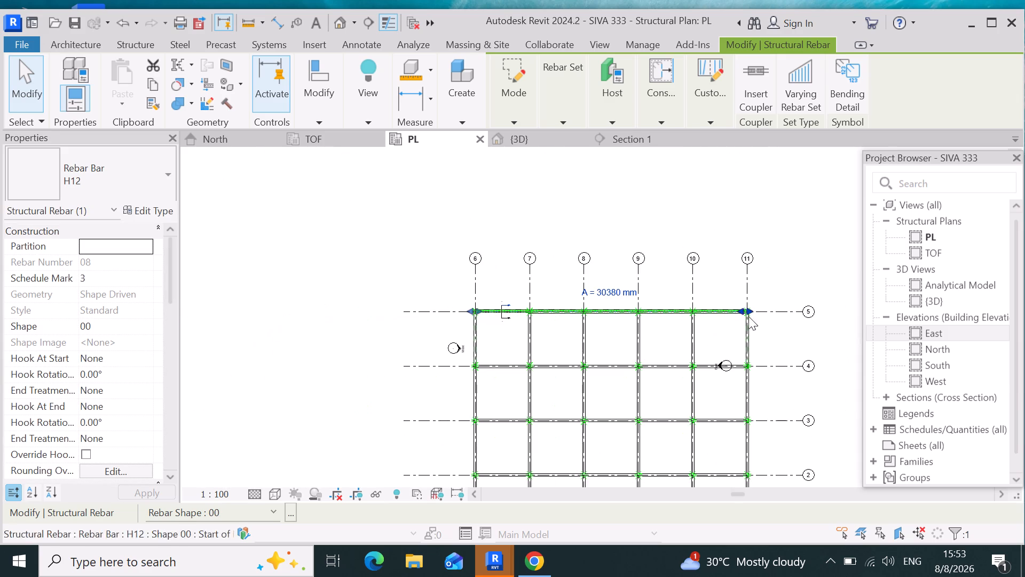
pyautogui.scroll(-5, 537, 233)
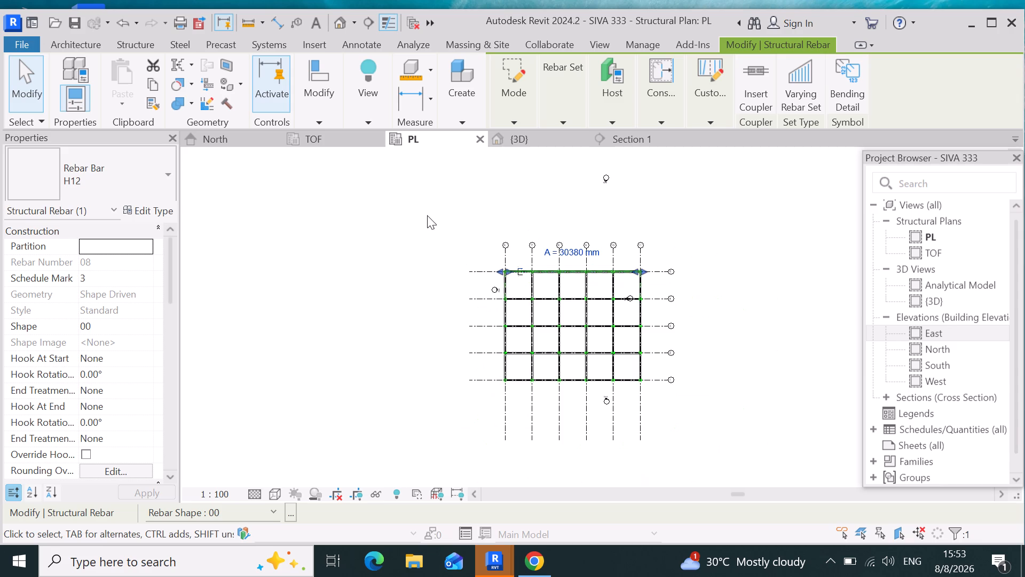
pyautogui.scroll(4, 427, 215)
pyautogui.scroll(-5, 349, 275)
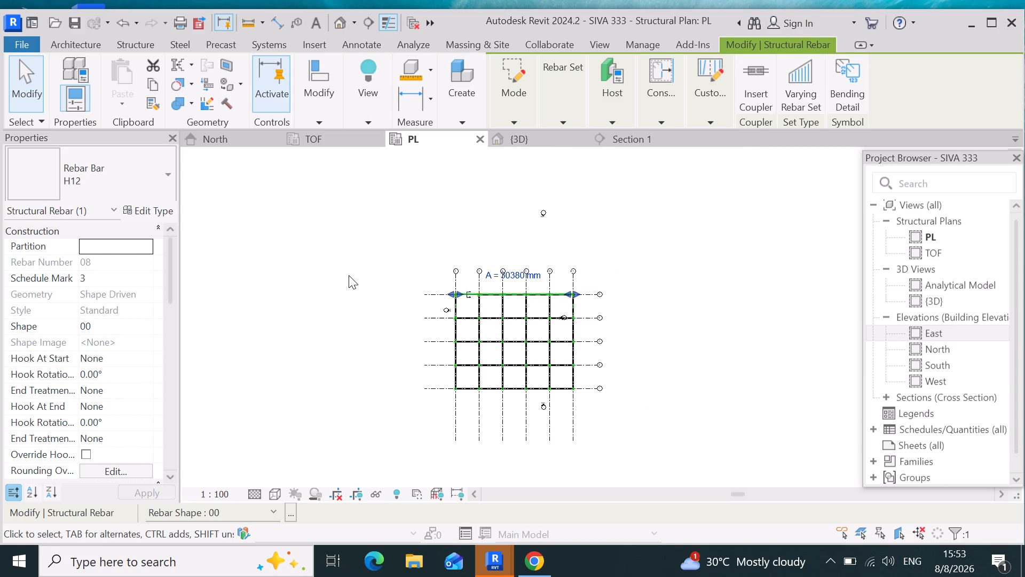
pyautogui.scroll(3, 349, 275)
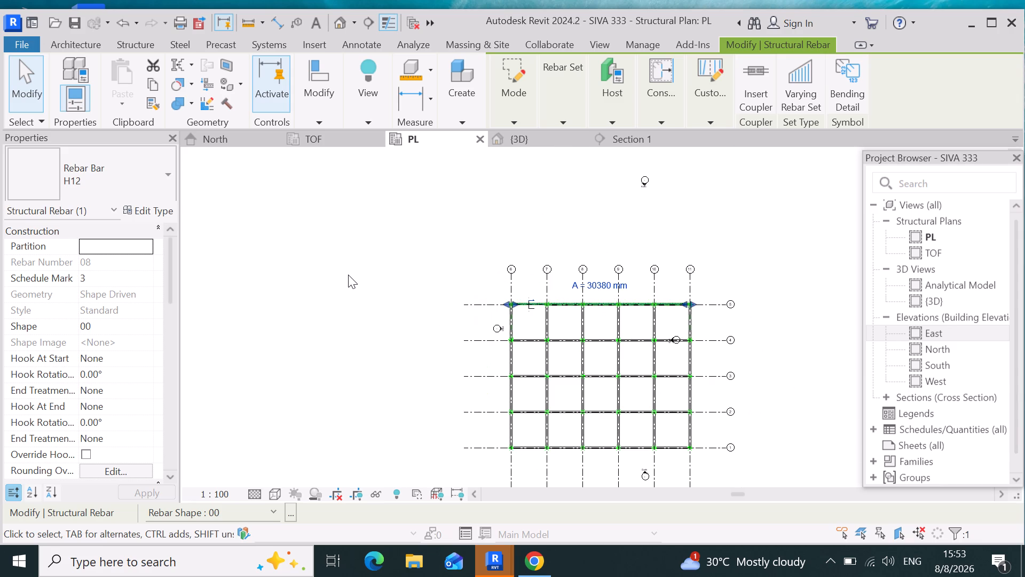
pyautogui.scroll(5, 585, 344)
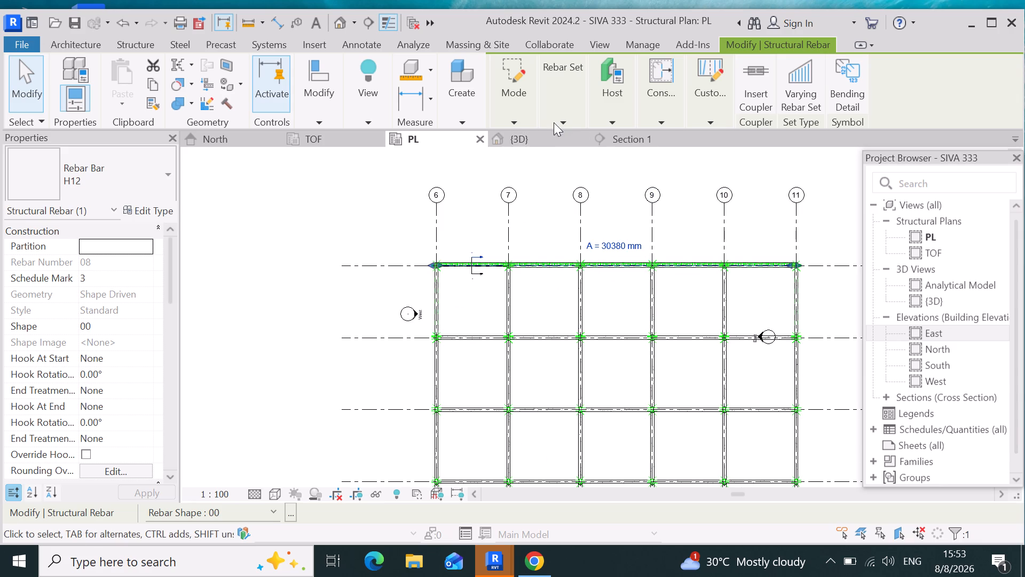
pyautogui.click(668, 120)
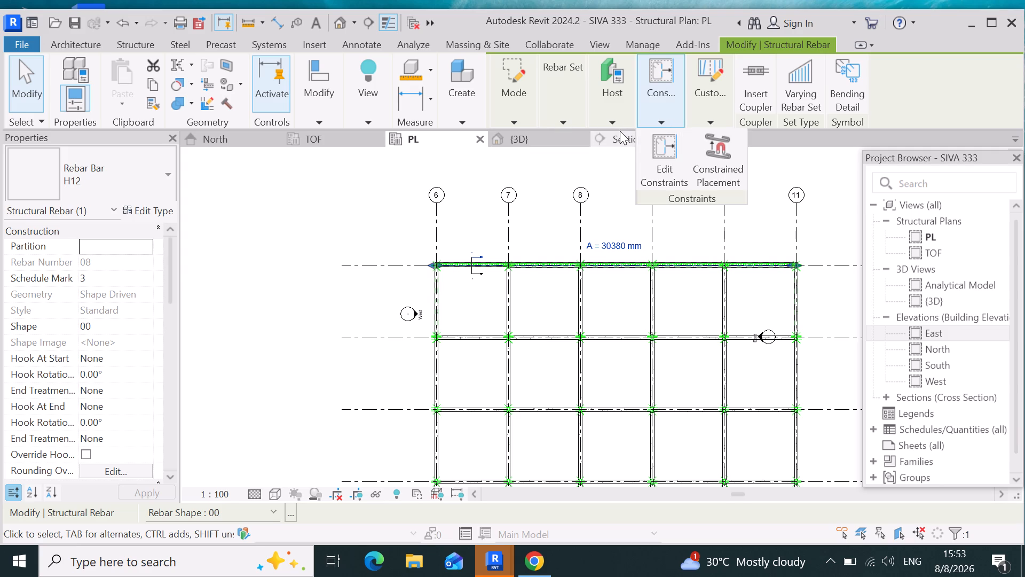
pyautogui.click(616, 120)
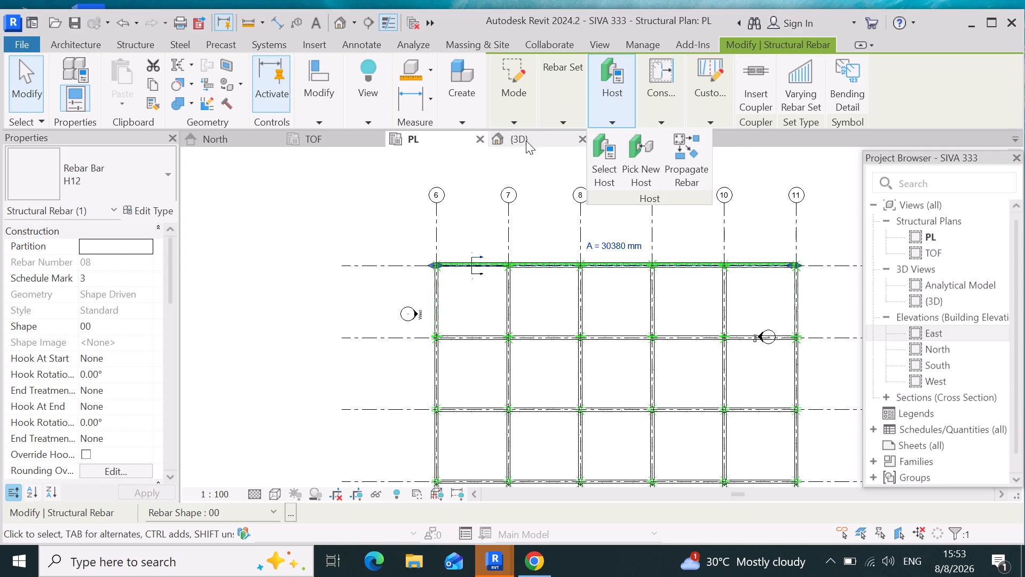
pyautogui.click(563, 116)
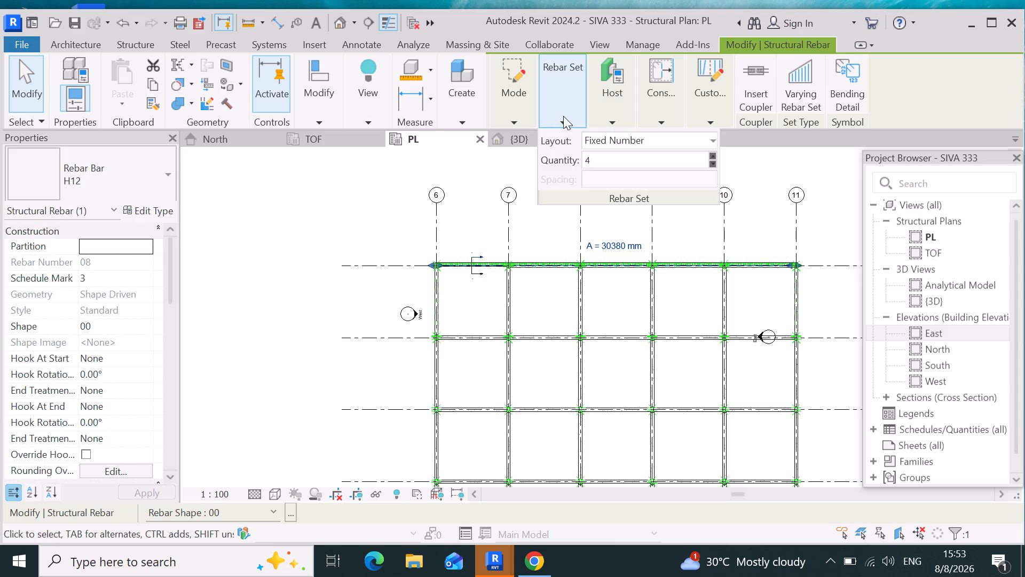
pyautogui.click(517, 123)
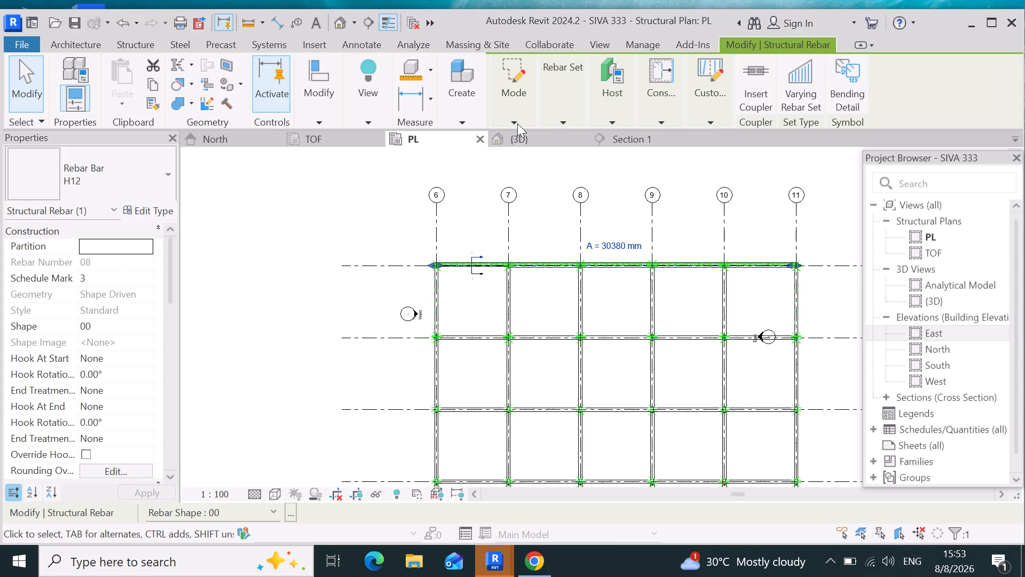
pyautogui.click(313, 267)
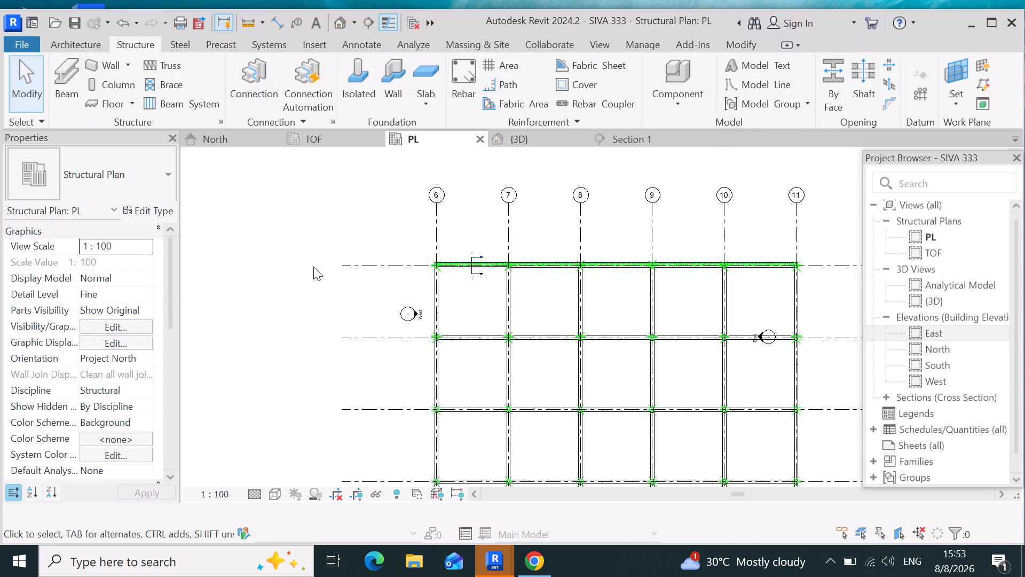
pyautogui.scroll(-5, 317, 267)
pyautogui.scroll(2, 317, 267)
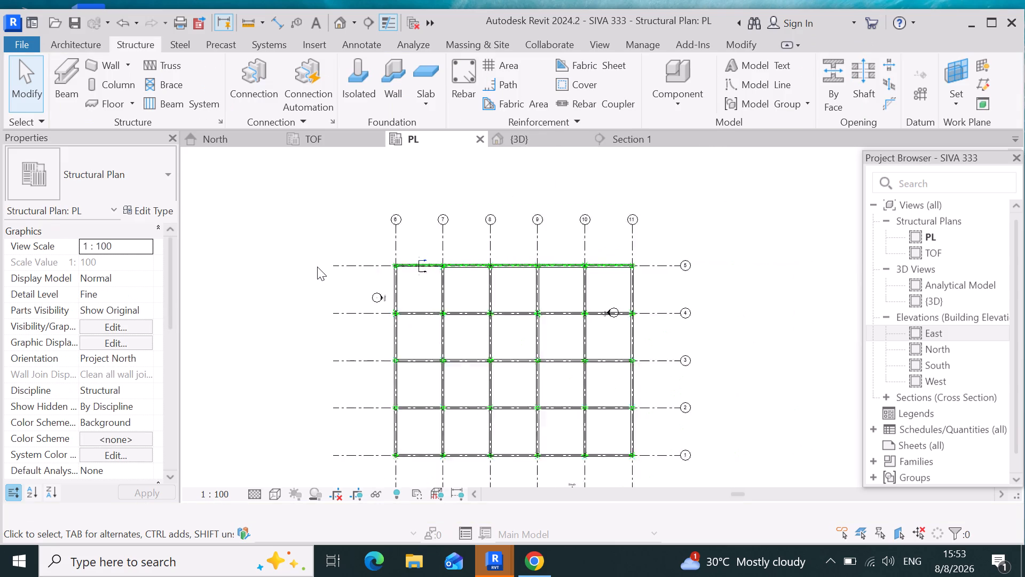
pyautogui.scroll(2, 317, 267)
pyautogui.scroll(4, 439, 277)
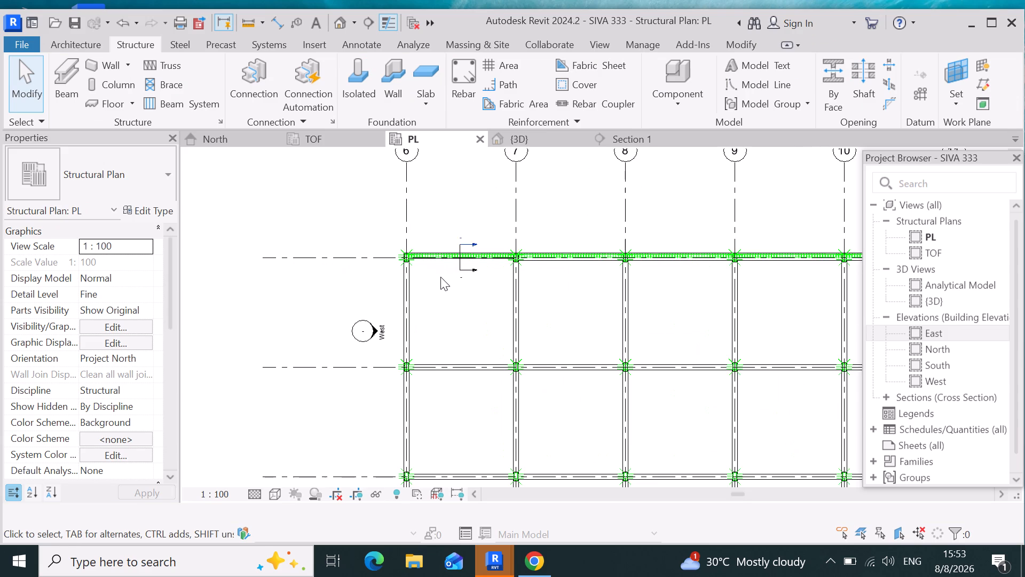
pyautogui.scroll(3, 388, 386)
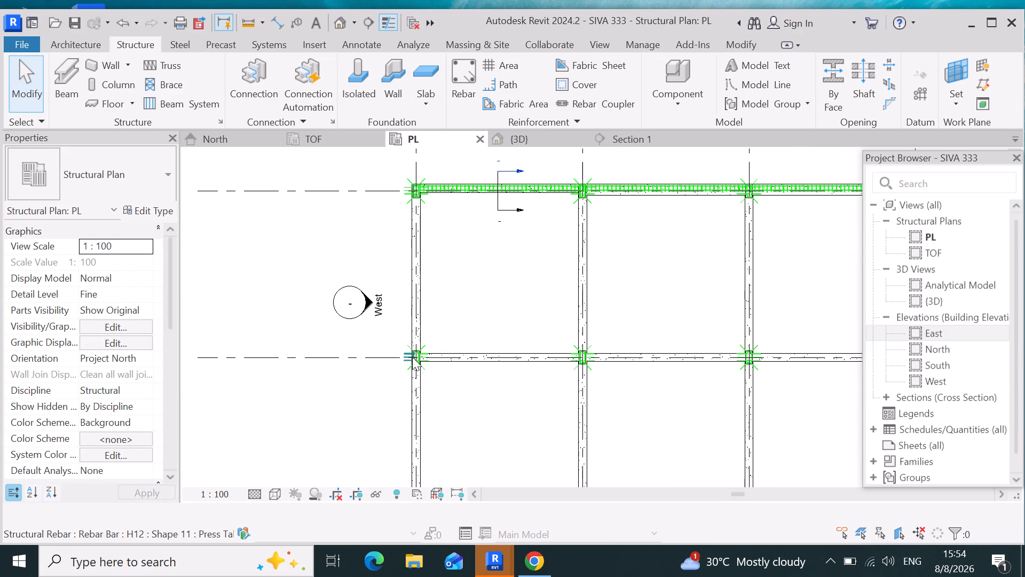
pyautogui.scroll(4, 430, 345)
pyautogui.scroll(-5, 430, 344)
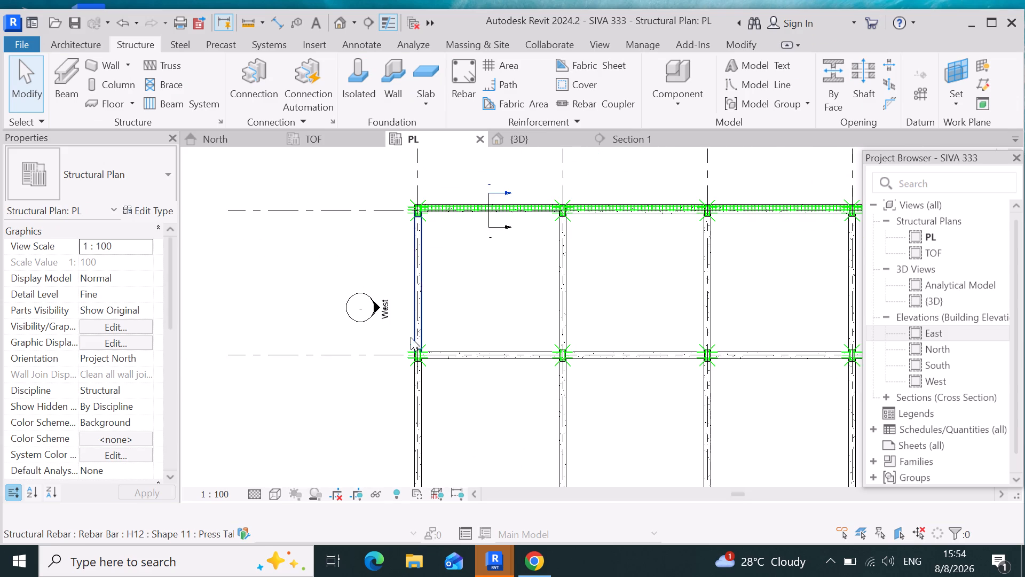
# Place 300 x 600mm concrete rectangular beams along all grid lines, 1 to 5 and 6 to 11, at level PL.
pyautogui.click(74, 67)
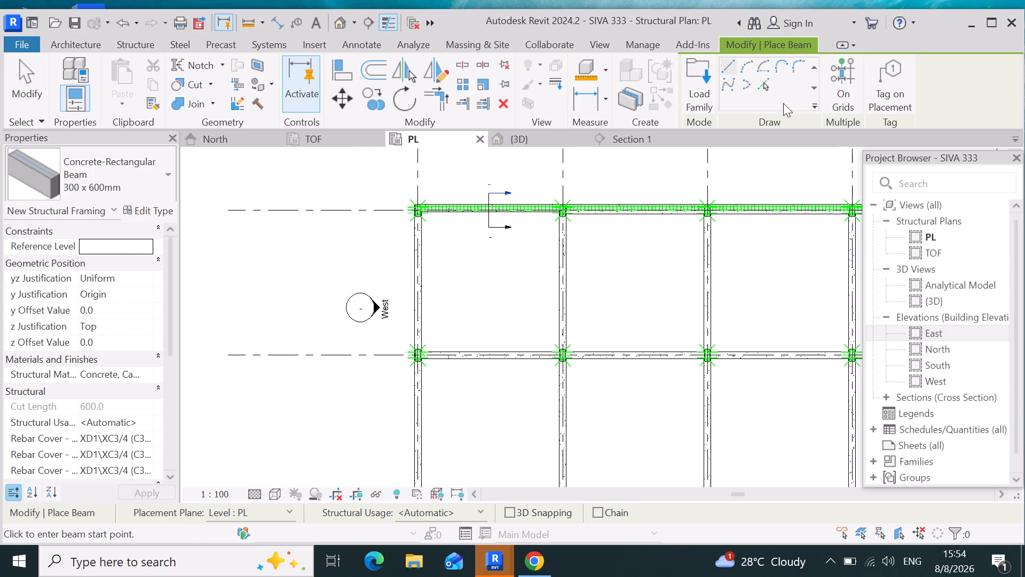
pyautogui.click(840, 72)
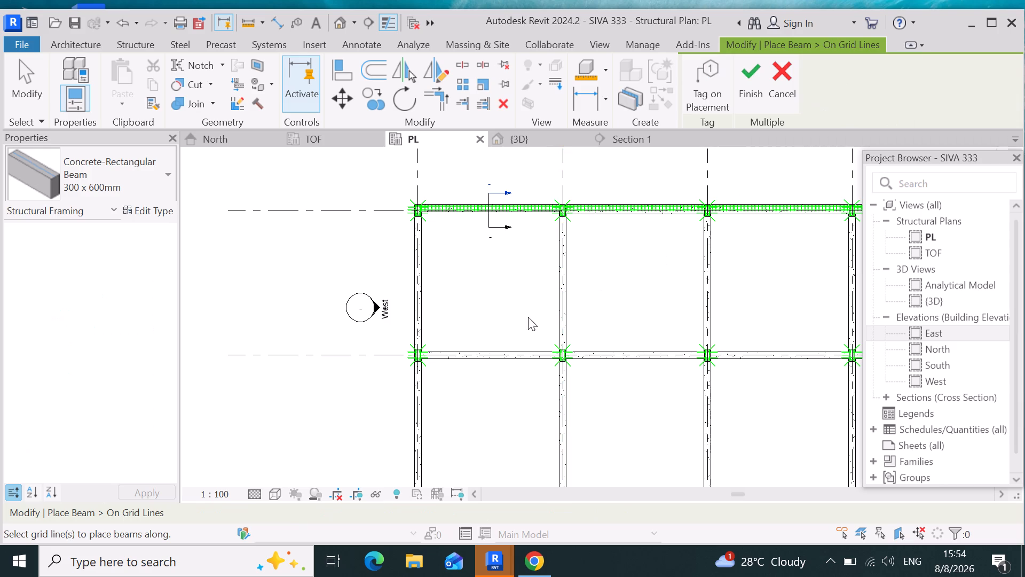
pyautogui.scroll(-14, 487, 290)
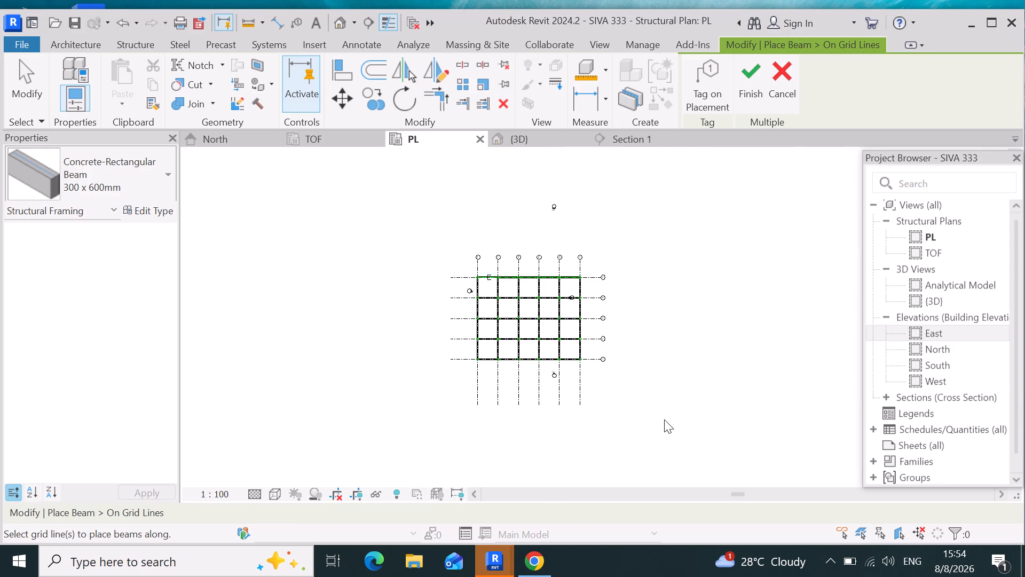
pyautogui.moveTo(659, 424); pyautogui.dragTo(679, 358)
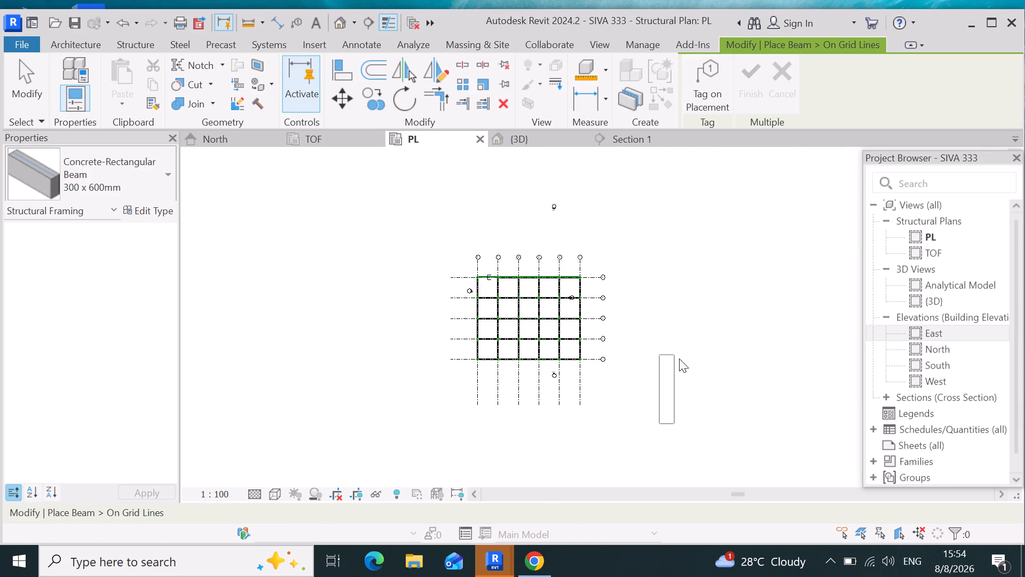
pyautogui.moveTo(679, 358); pyautogui.dragTo(372, 238)
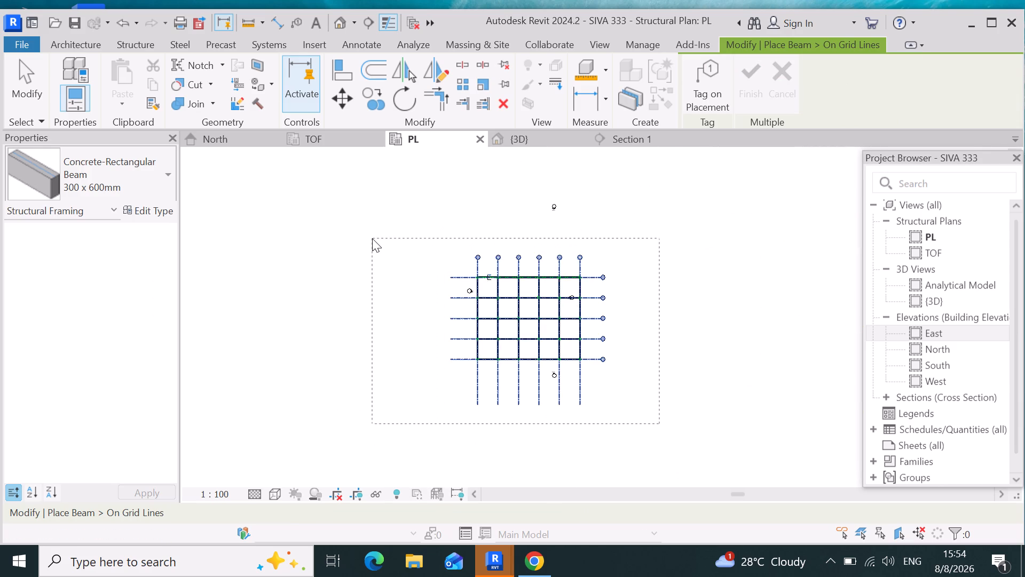
pyautogui.moveTo(372, 238); pyautogui.dragTo(372, 238)
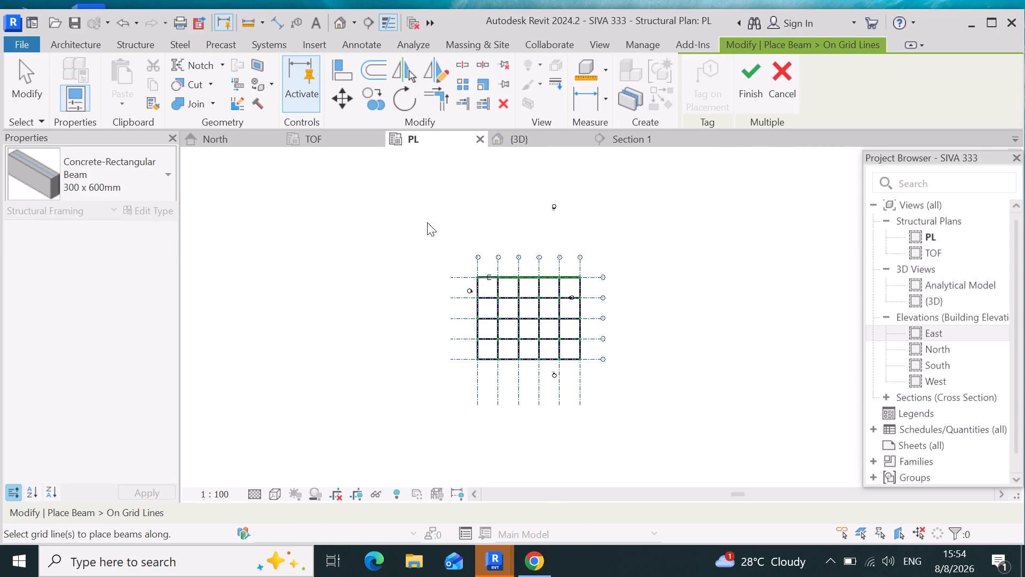
pyautogui.click(748, 70)
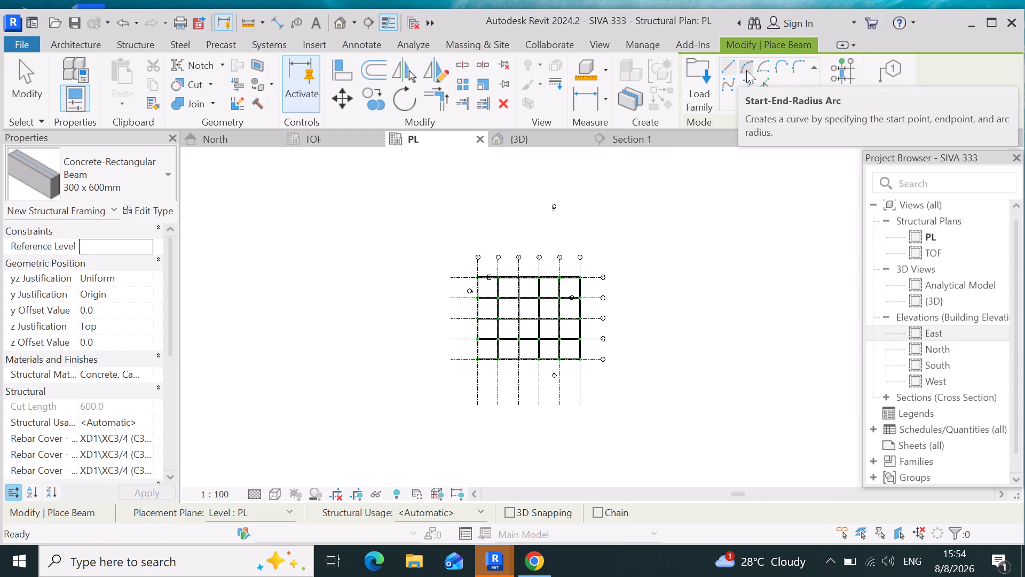
# Examine the grid 5 beam's ties and longitudinal bars at the column junctions in the 3D view.
pyautogui.scroll(8, 511, 279)
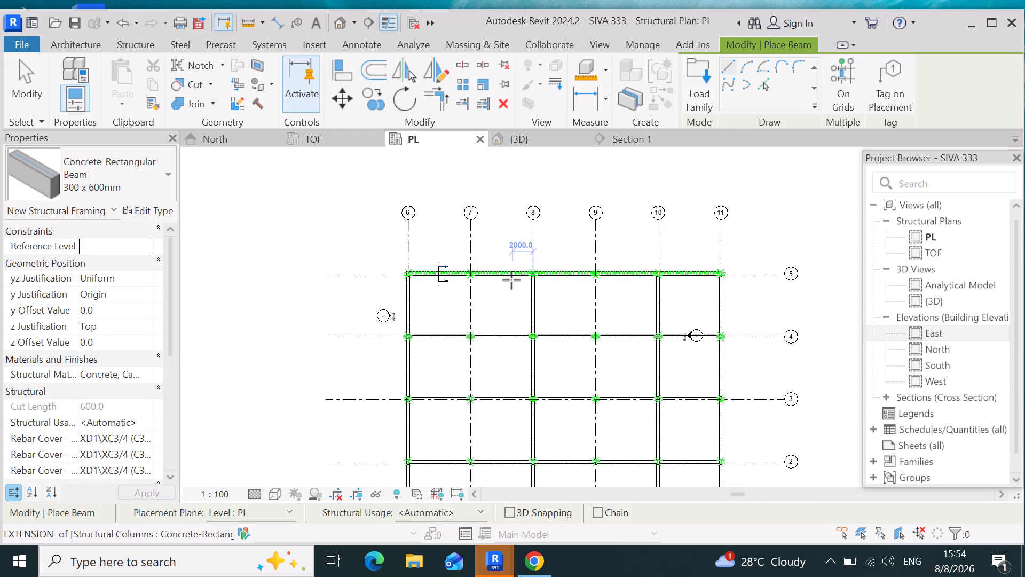
pyautogui.scroll(4, 512, 280)
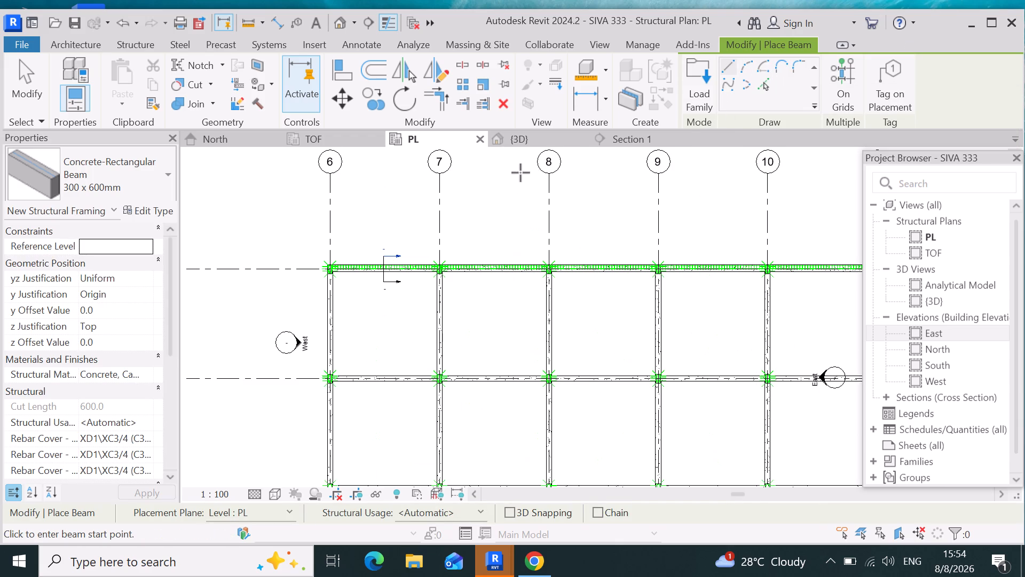
pyautogui.click(545, 139)
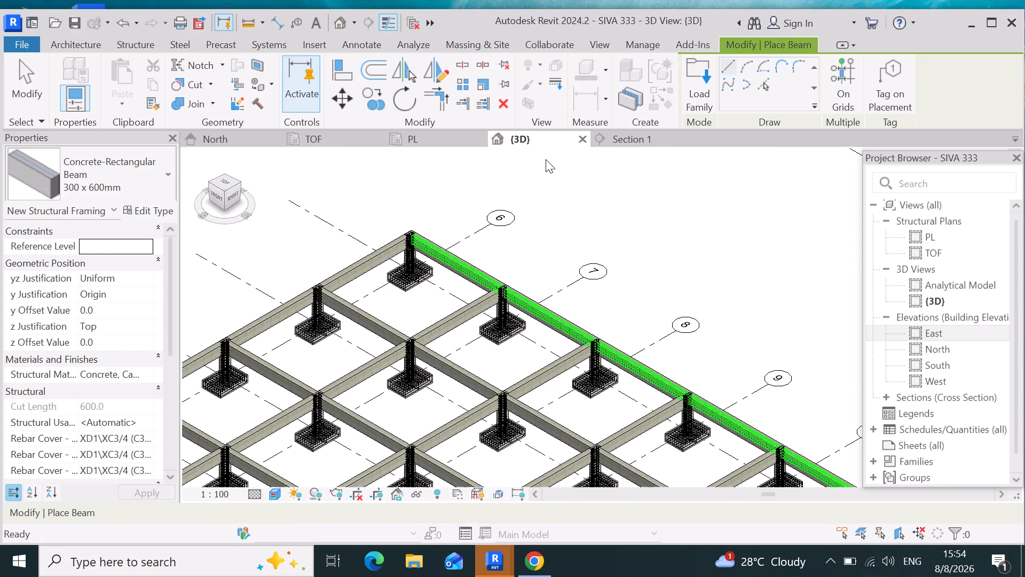
pyautogui.scroll(15, 498, 290)
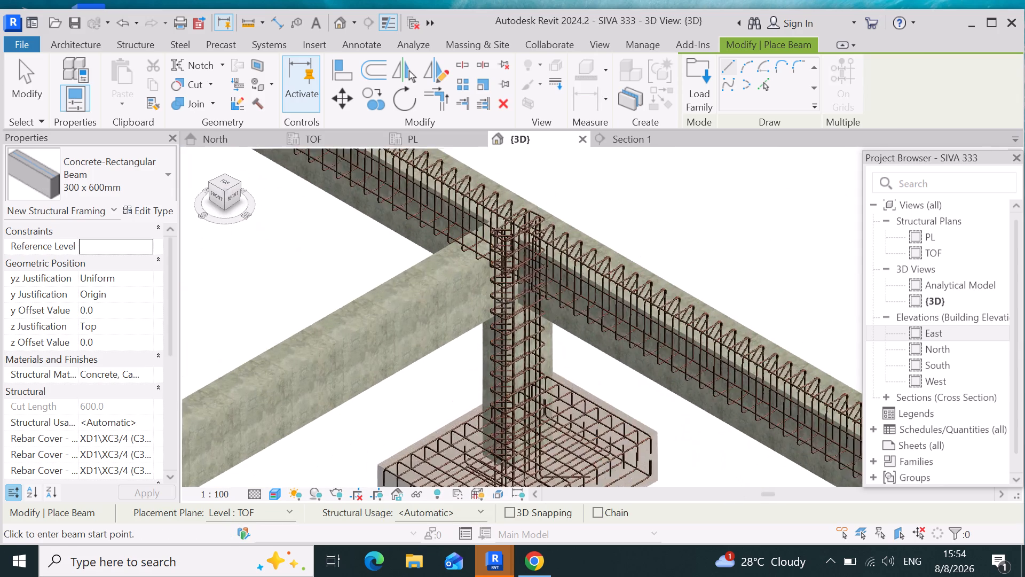
pyautogui.scroll(1, 505, 302)
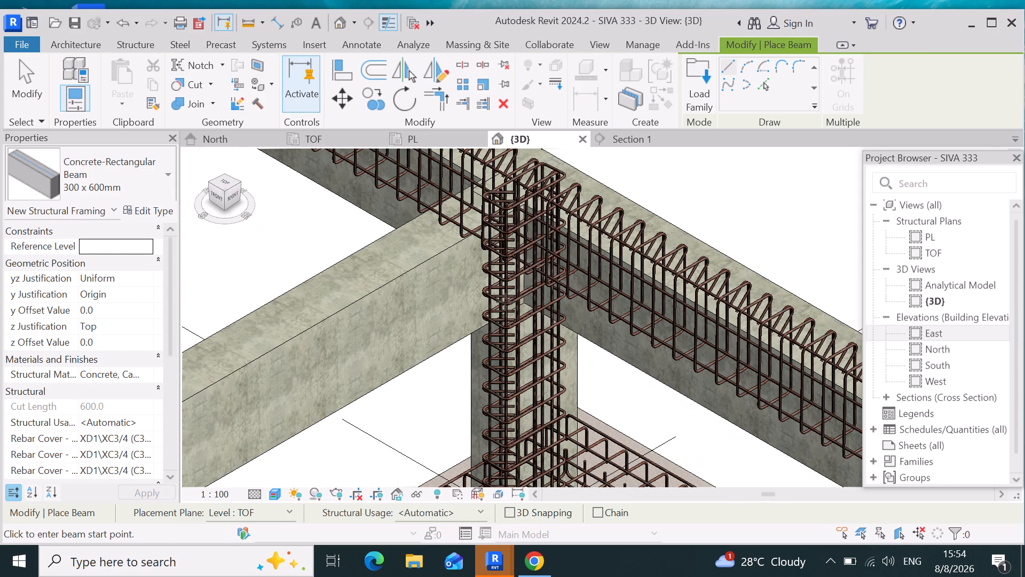
pyautogui.scroll(-5, 505, 302)
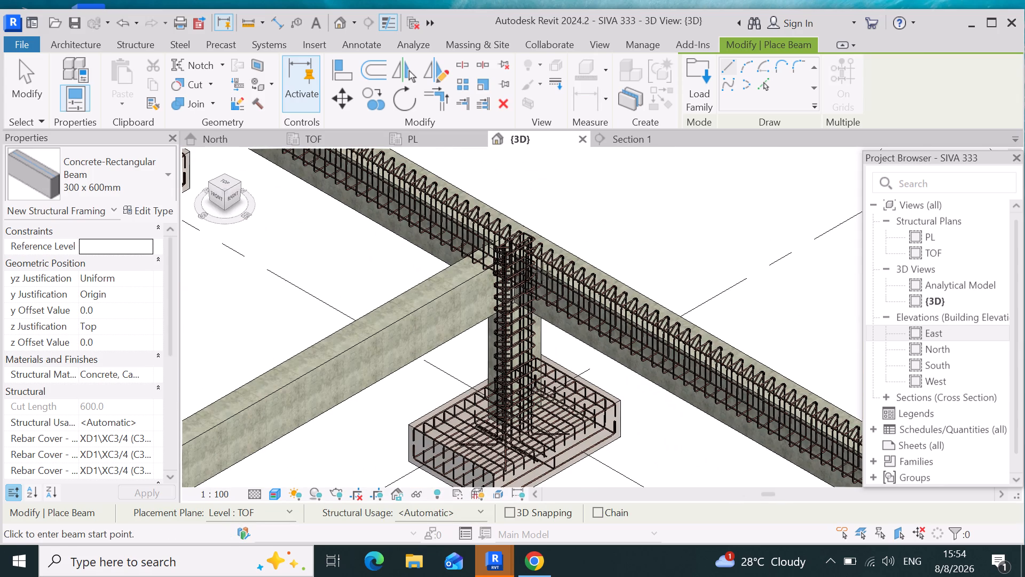
pyautogui.scroll(17, 530, 238)
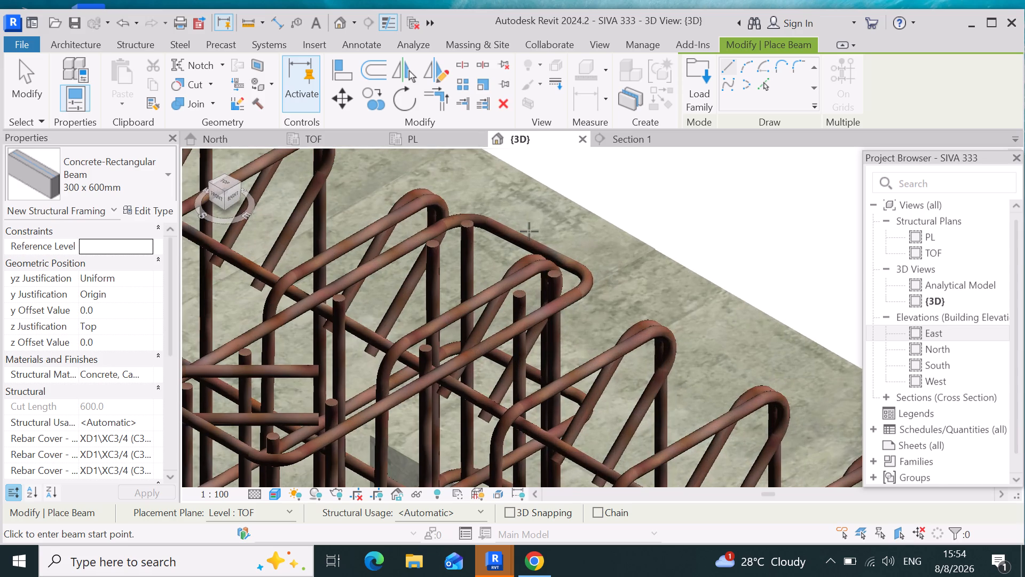
pyautogui.scroll(-16, 529, 231)
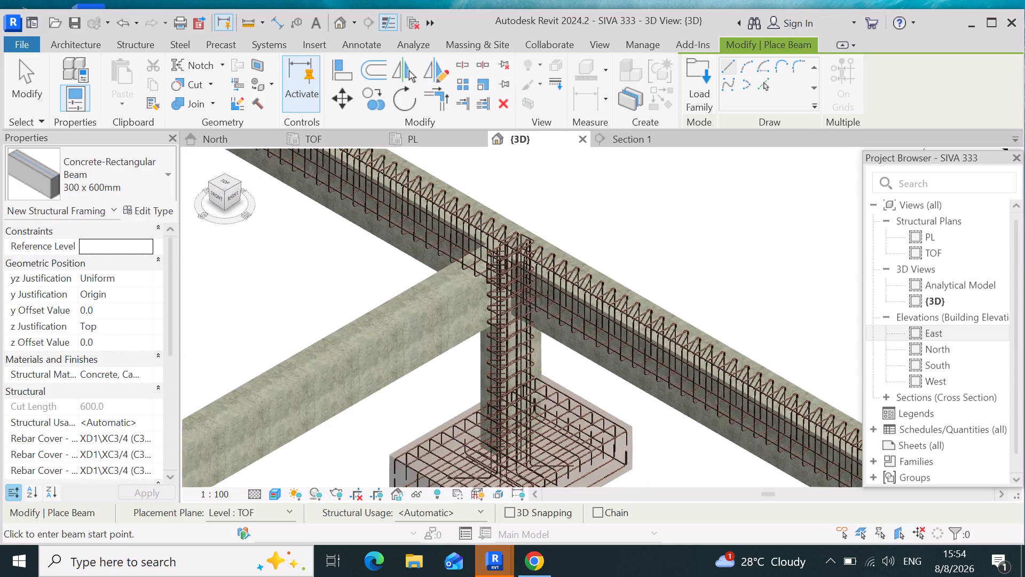
pyautogui.scroll(-5, 563, 391)
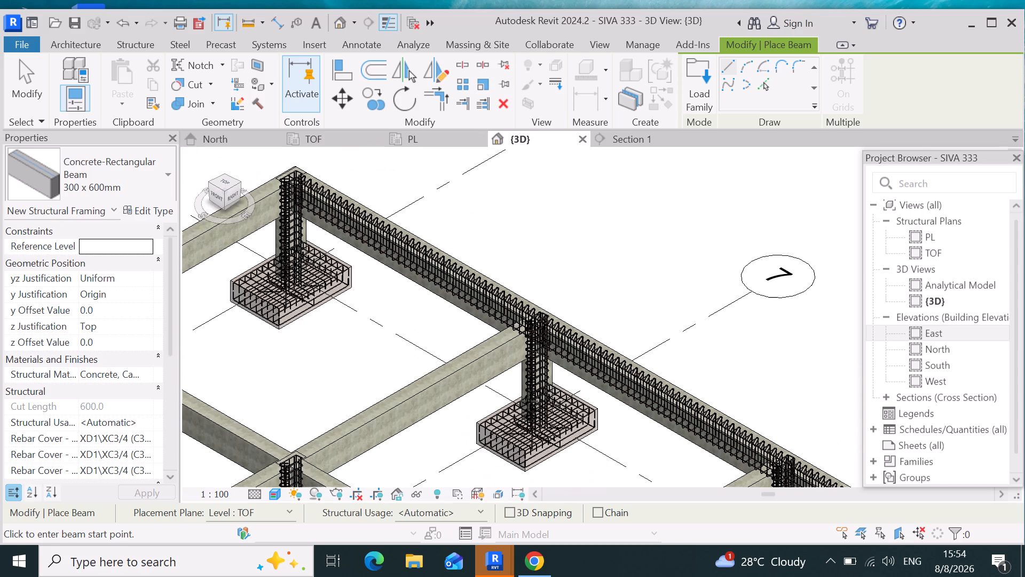
pyautogui.scroll(-5, 520, 359)
pyautogui.scroll(-5, 483, 301)
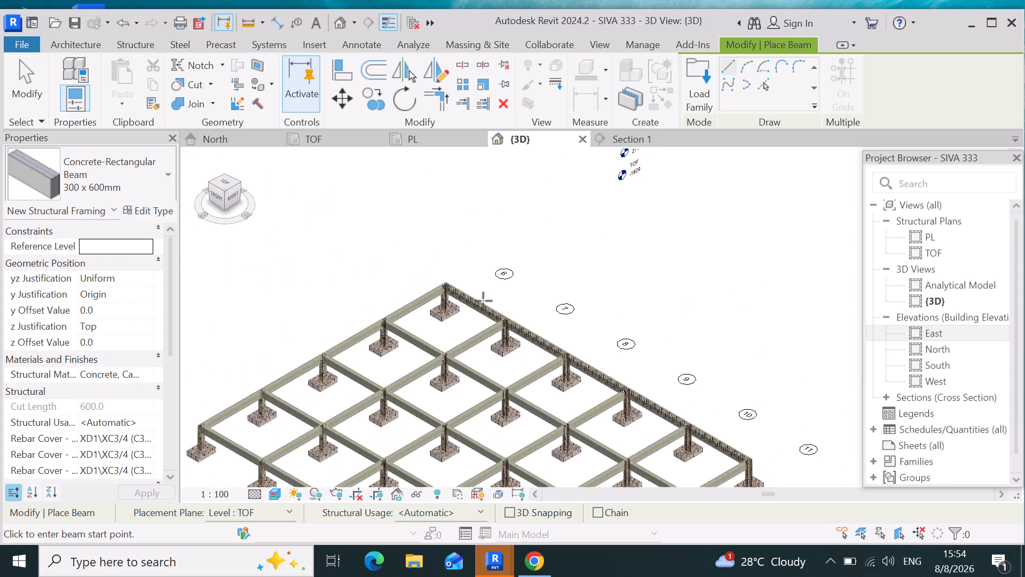
pyautogui.scroll(-4, 483, 301)
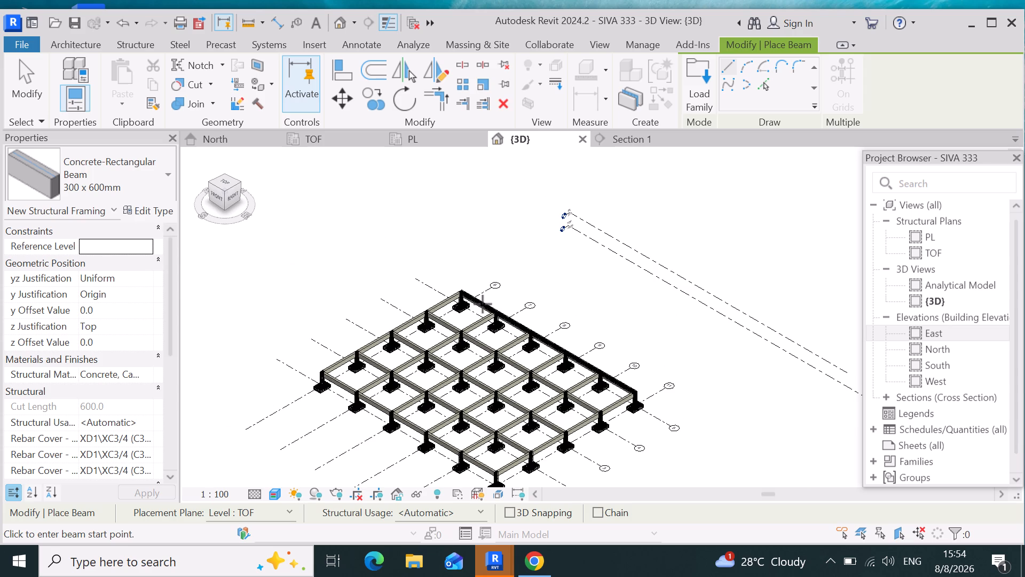
# Examine the grid 5 beam's reinforcement in the PL plan, especially where it meets the grid 11 corner column.
pyautogui.click(439, 143)
pyautogui.scroll(-4, 315, 366)
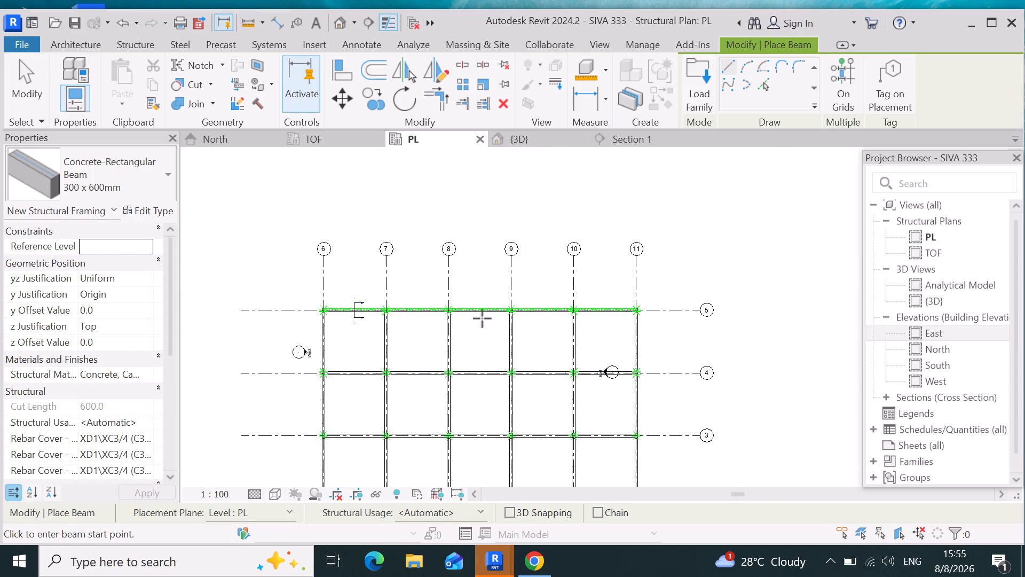
pyautogui.scroll(8, 589, 338)
pyautogui.scroll(5, 614, 253)
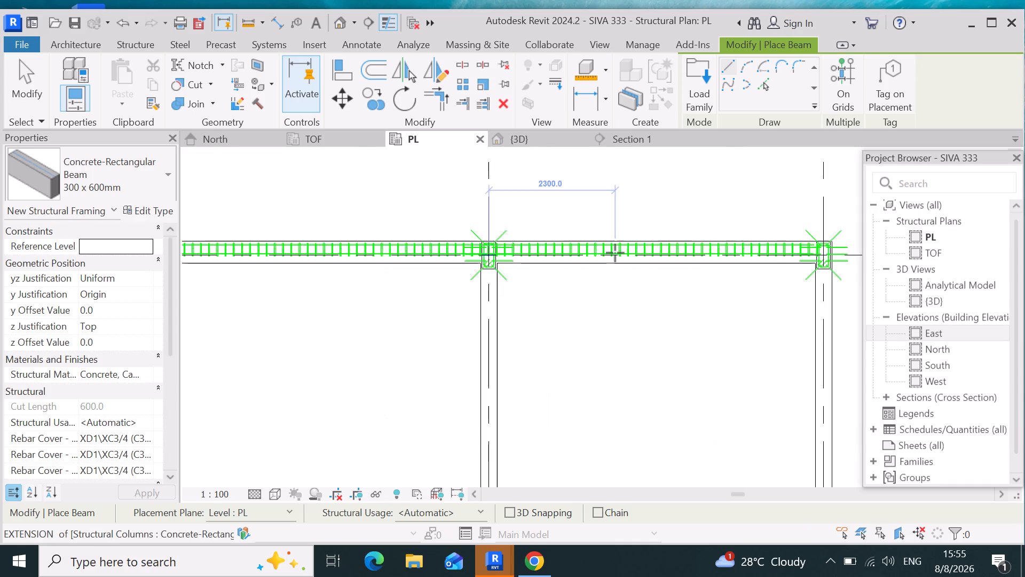
pyautogui.scroll(3, 615, 253)
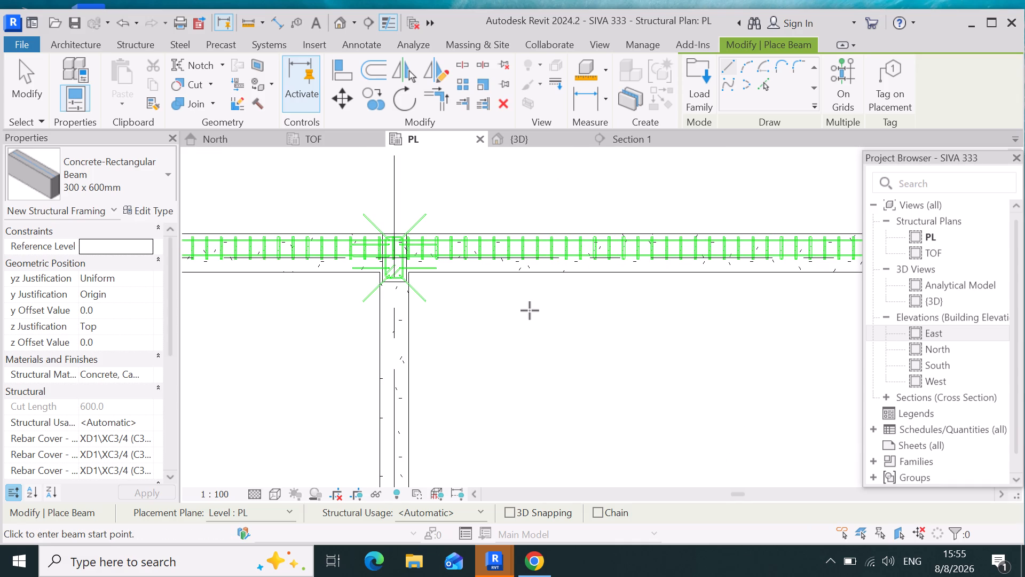
pyautogui.press('Escape')
pyautogui.scroll(-8, 530, 310)
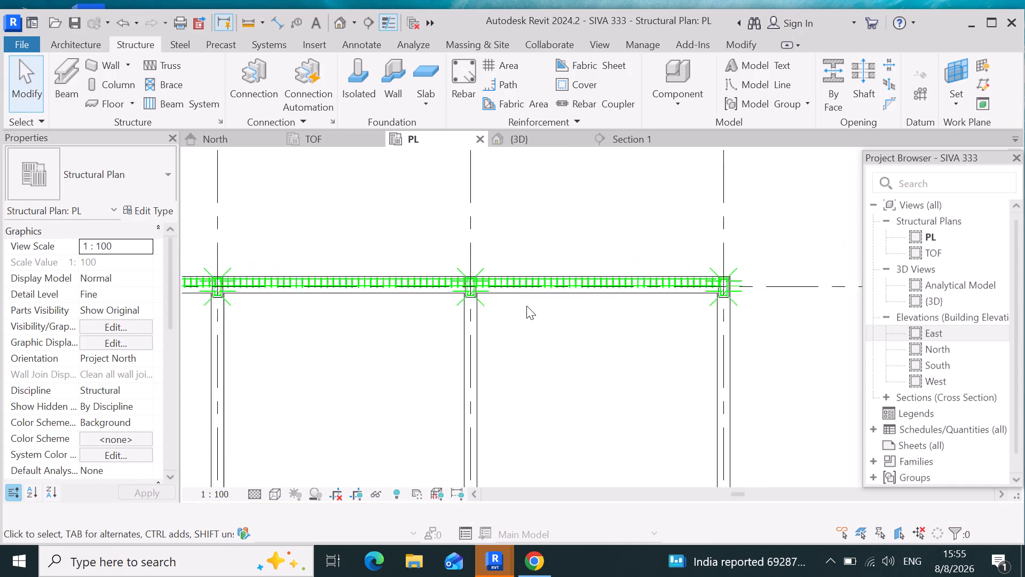
pyautogui.scroll(-2, 526, 306)
pyautogui.scroll(4, 586, 313)
pyautogui.scroll(10, 681, 281)
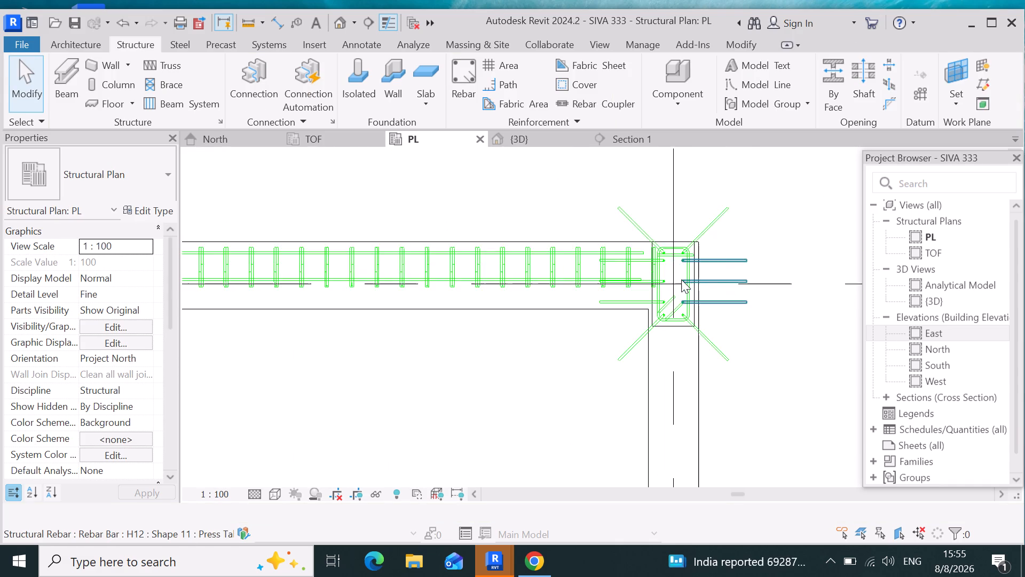
pyautogui.scroll(5, 681, 279)
pyautogui.scroll(-1, 561, 297)
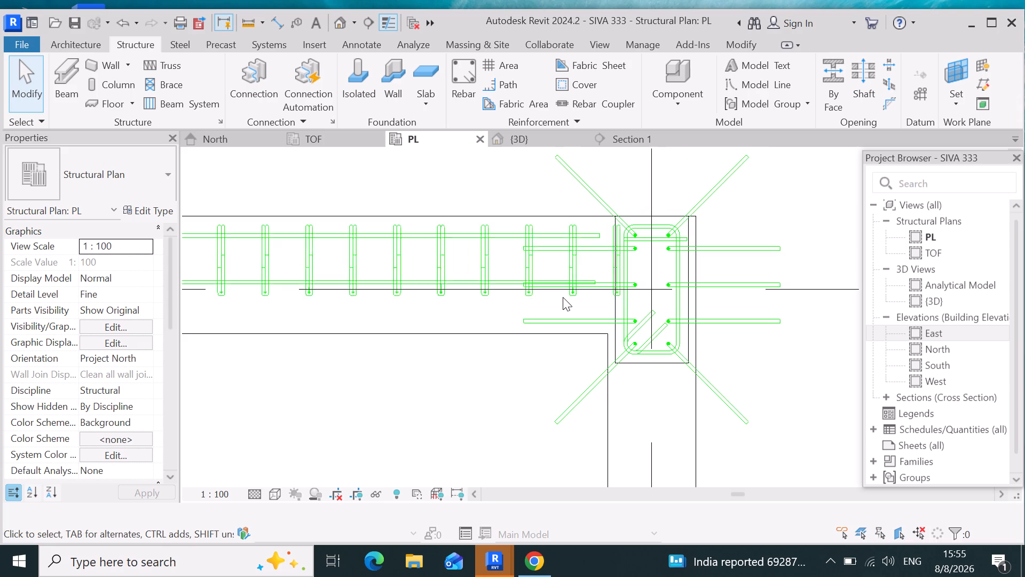
pyautogui.scroll(-5, 570, 291)
pyautogui.scroll(-6, 614, 263)
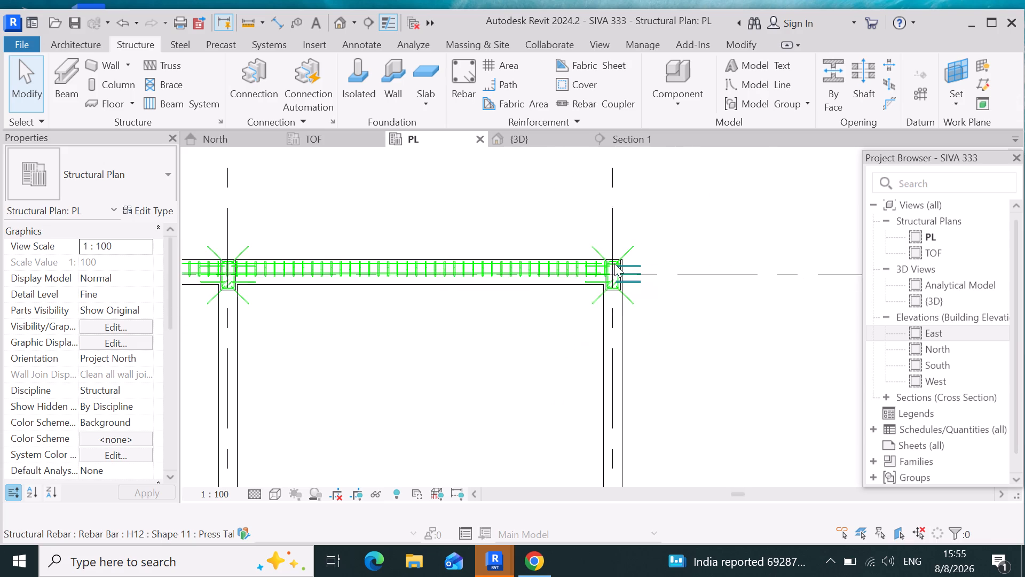
pyautogui.scroll(-6, 614, 263)
pyautogui.scroll(12, 607, 294)
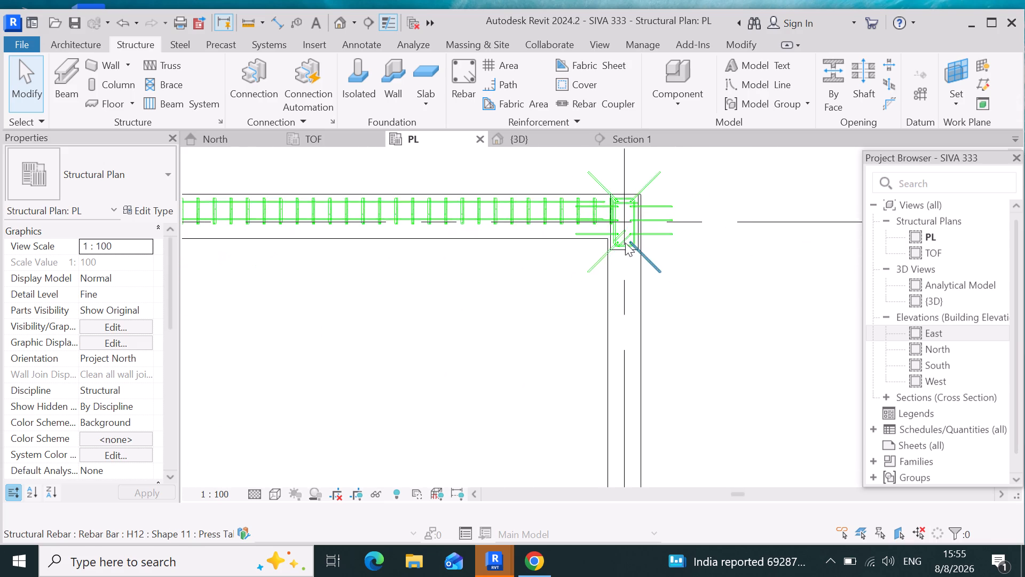
pyautogui.scroll(7, 625, 243)
pyautogui.scroll(-11, 612, 254)
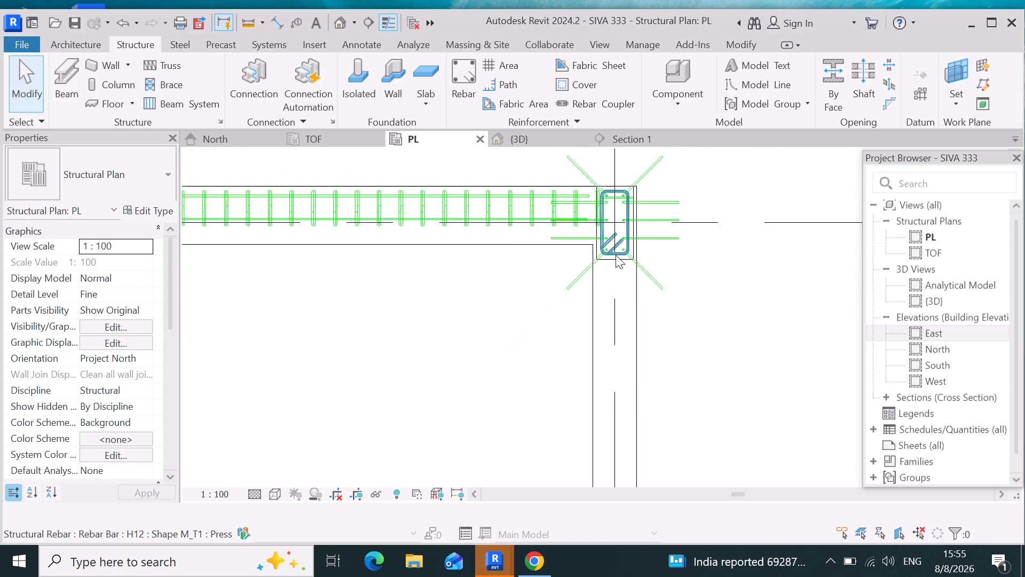
pyautogui.scroll(-1, 616, 255)
pyautogui.scroll(-16, 708, 339)
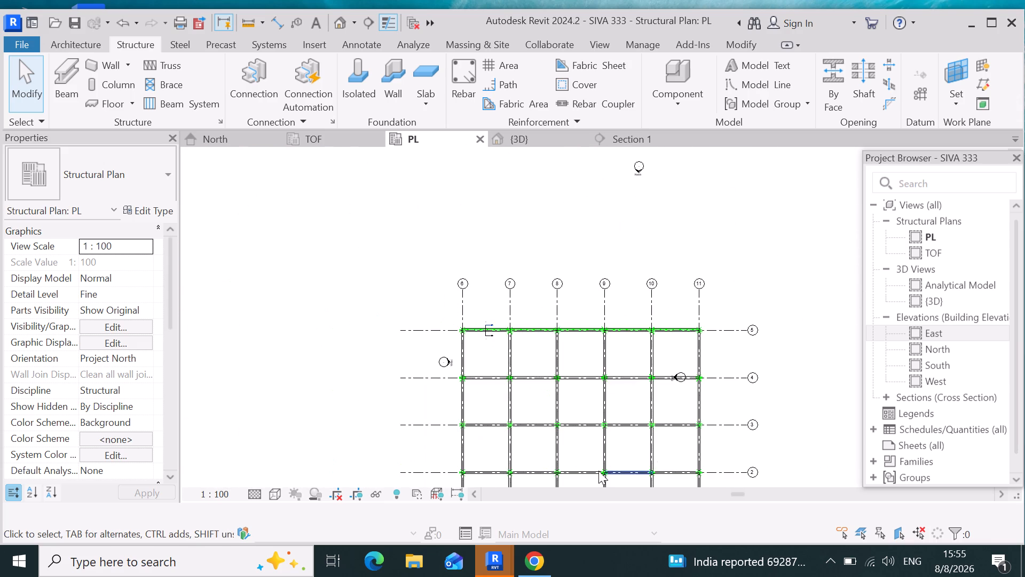
pyautogui.scroll(4, 565, 465)
pyautogui.scroll(4, 297, 276)
pyautogui.scroll(4, 459, 313)
pyautogui.scroll(-5, 394, 353)
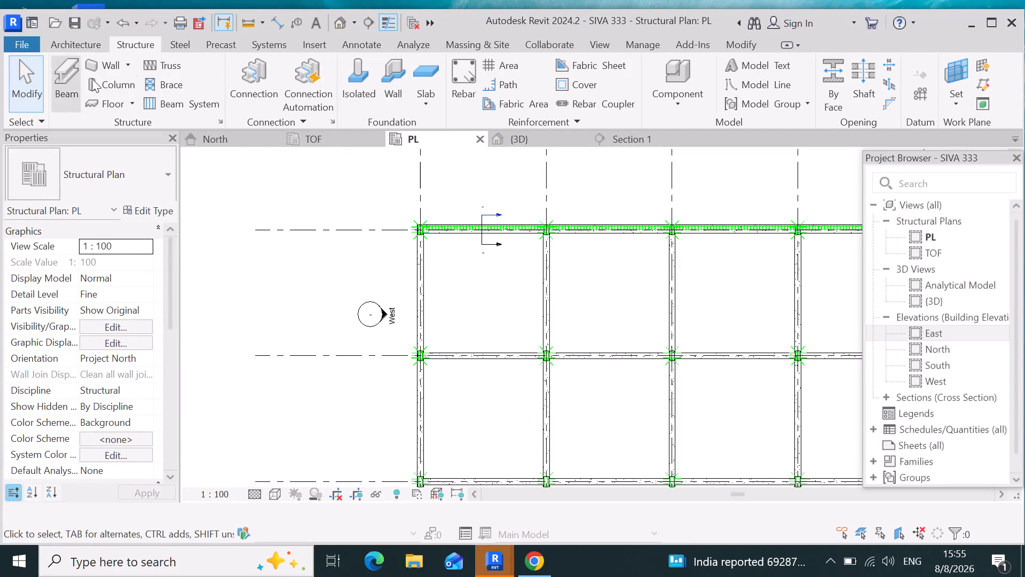
# View the grid 5 beam's cross-section in Section 1 from its section mark and return to the PL plan.
pyautogui.click(502, 216)
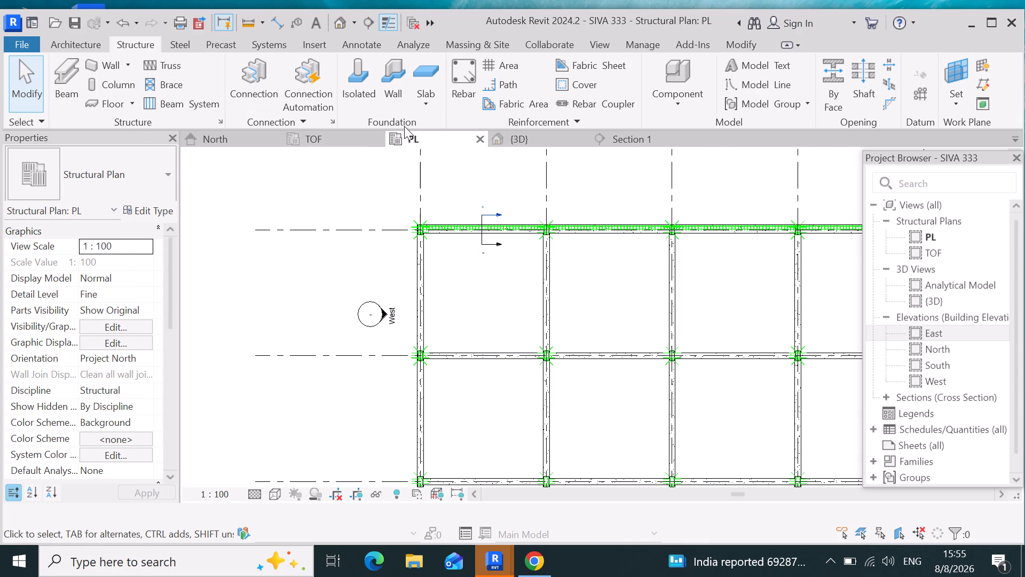
pyautogui.click(491, 209)
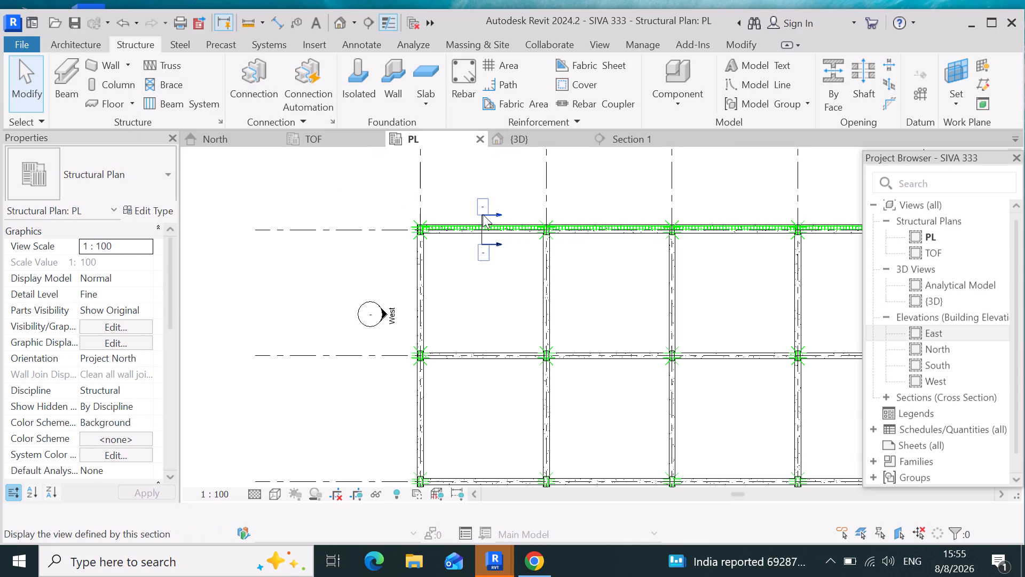
pyautogui.doubleClick(483, 214)
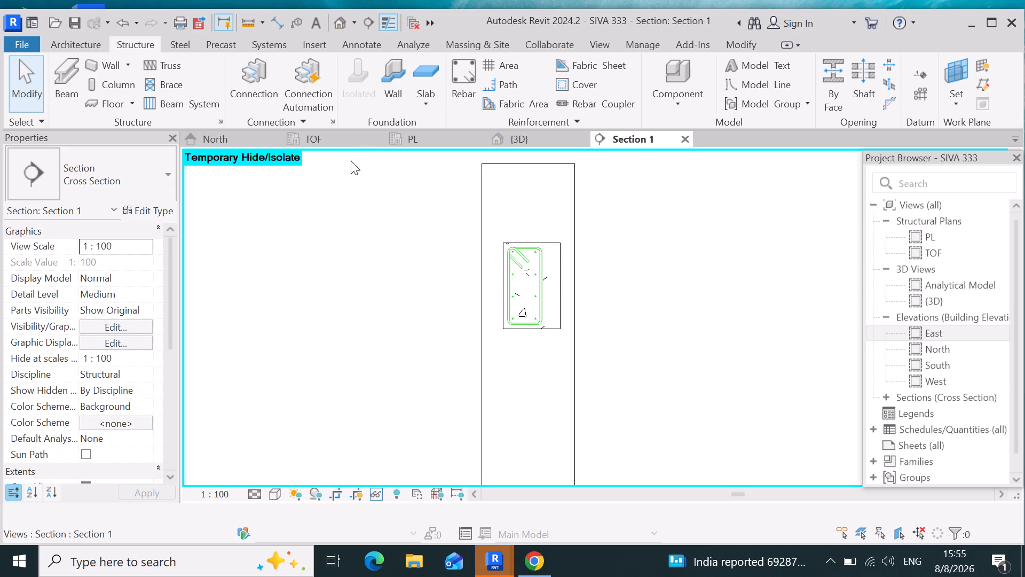
pyautogui.click(338, 137)
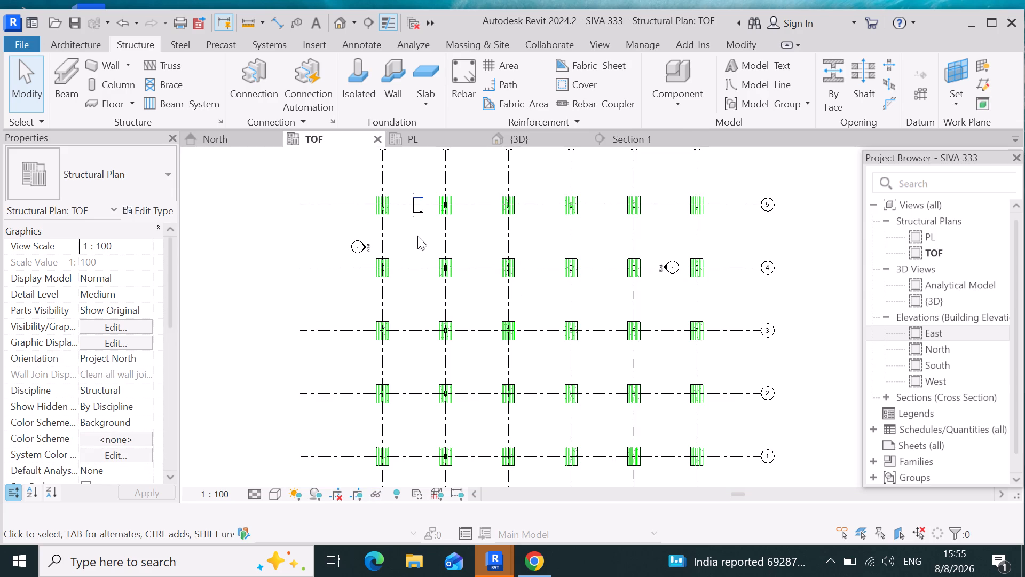
pyautogui.click(440, 136)
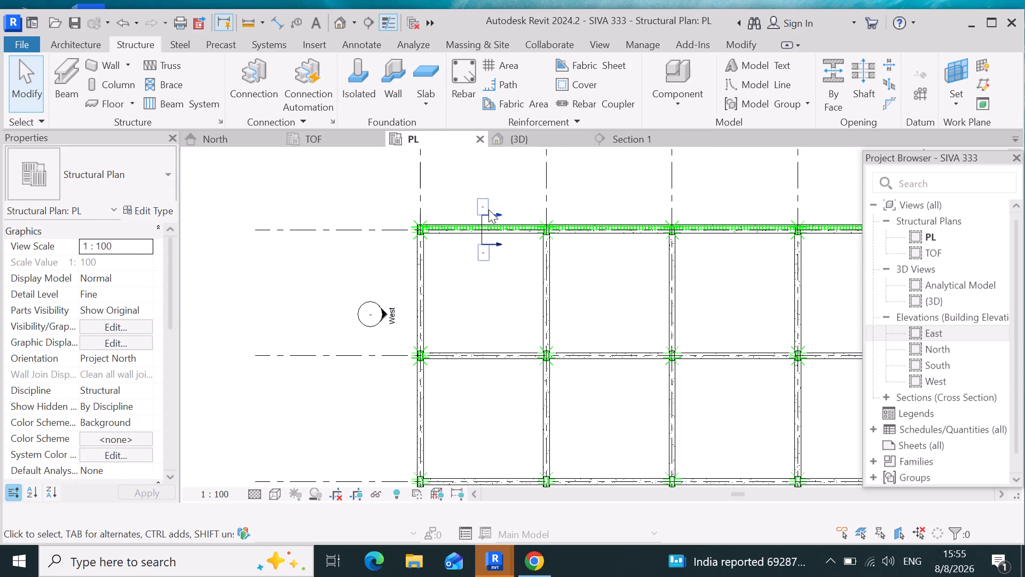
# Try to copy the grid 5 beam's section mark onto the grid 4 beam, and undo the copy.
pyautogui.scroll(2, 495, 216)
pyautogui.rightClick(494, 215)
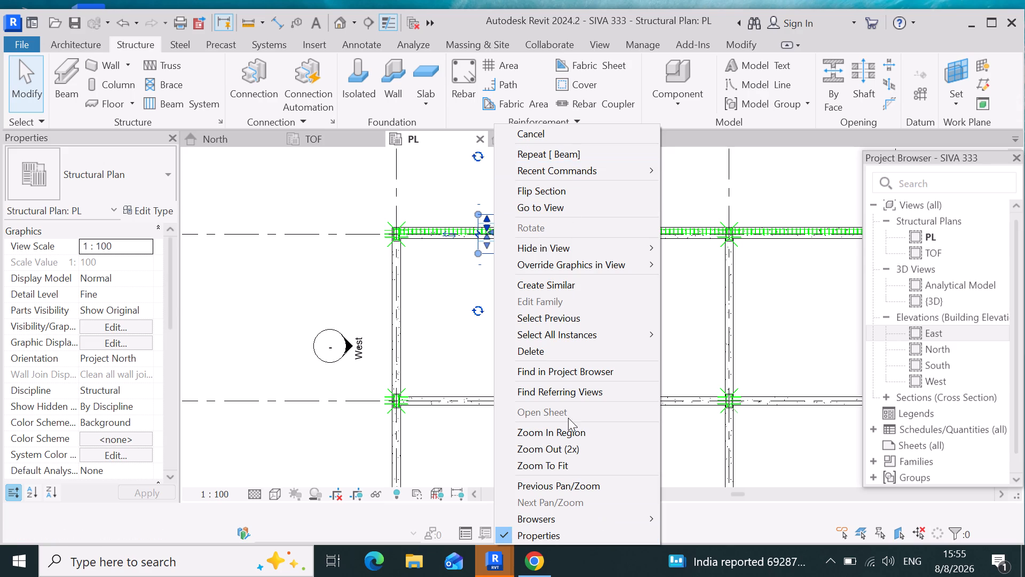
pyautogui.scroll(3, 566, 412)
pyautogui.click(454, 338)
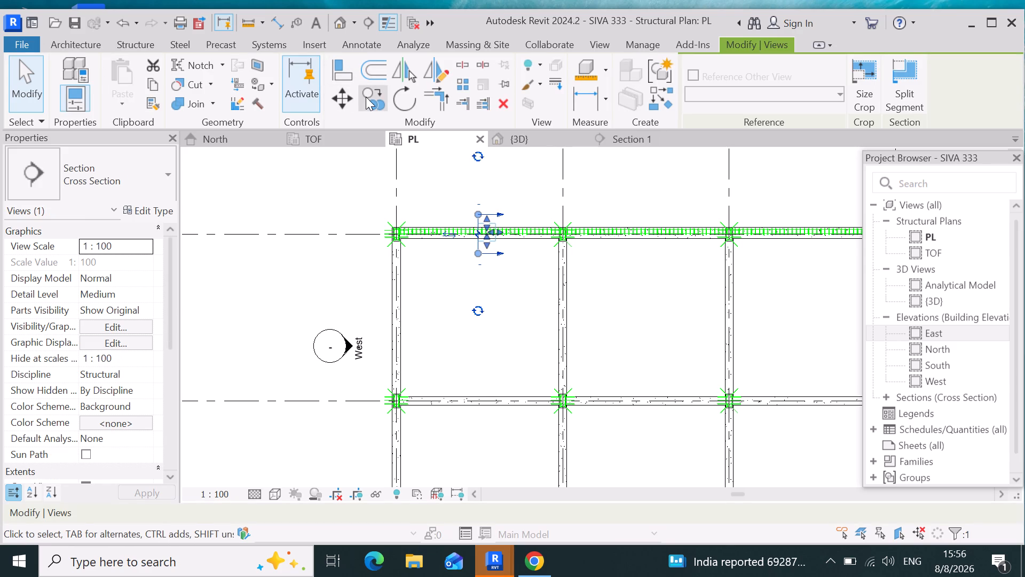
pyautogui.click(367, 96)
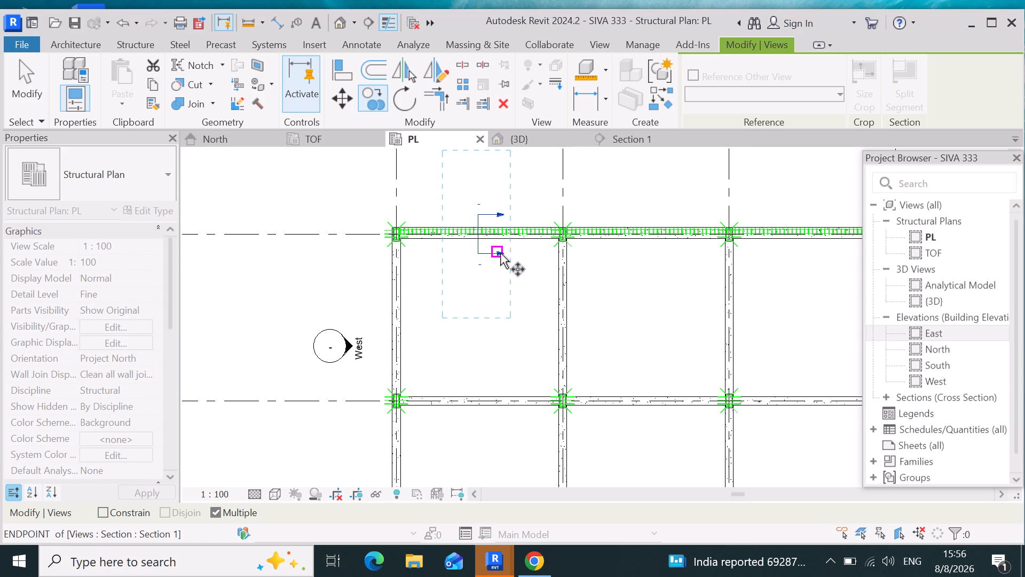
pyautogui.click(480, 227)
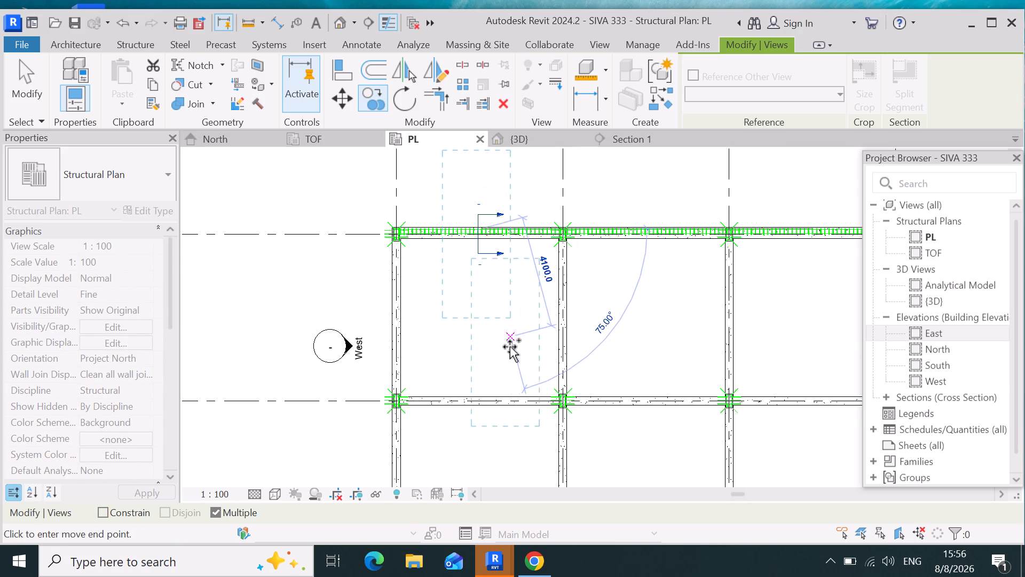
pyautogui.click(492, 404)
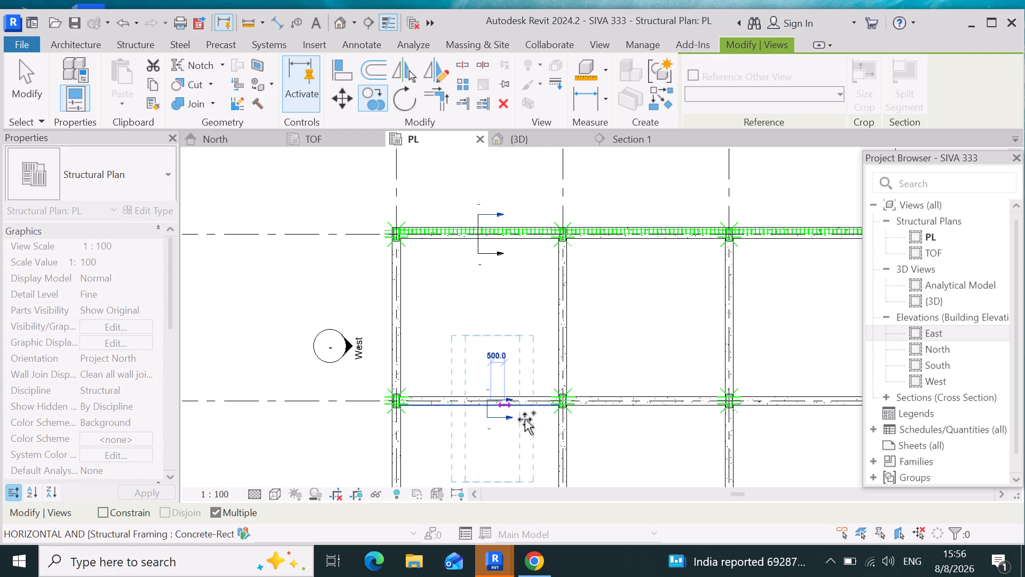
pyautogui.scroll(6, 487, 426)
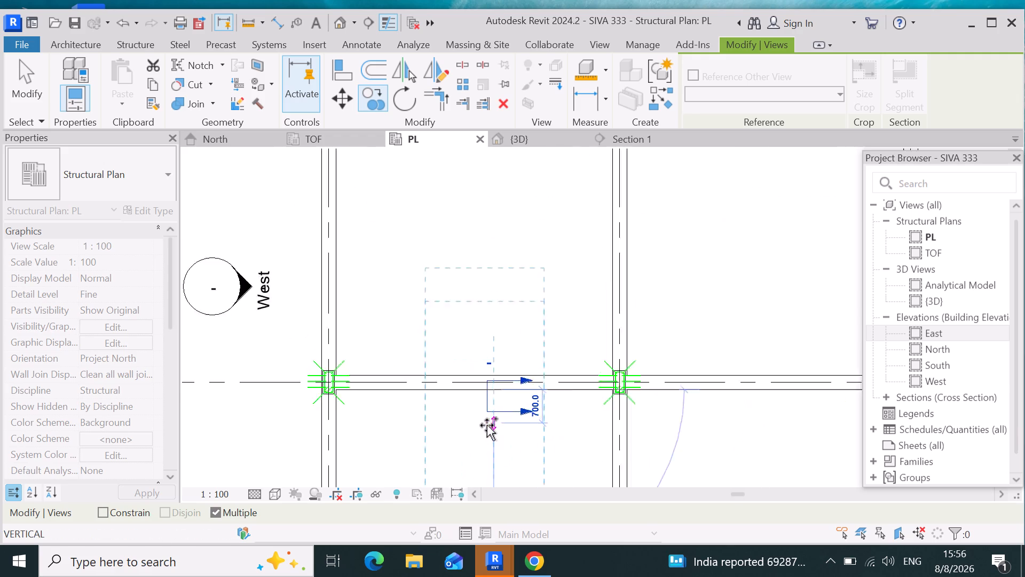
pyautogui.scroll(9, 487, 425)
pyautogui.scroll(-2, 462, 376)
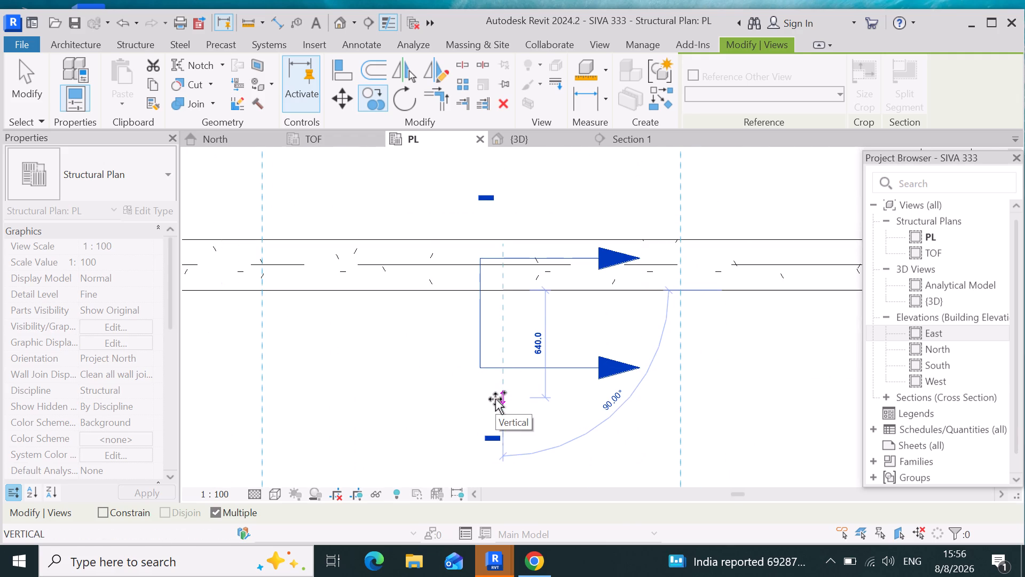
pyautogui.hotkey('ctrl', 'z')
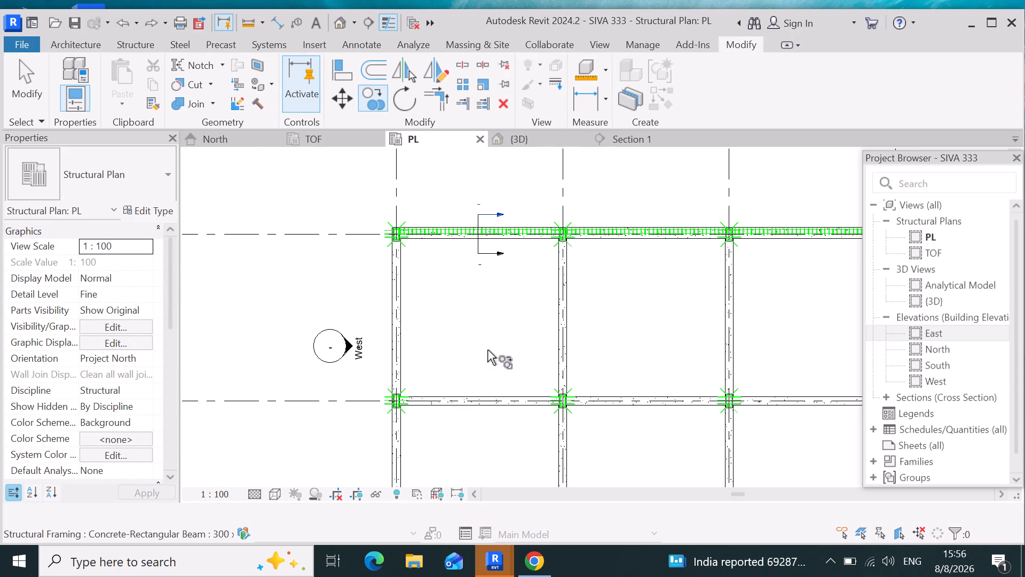
# Copy the grid 5 beam's section mark vertically down about 6408 mm onto the grid 4 beam in the same bay.
pyautogui.click(487, 219)
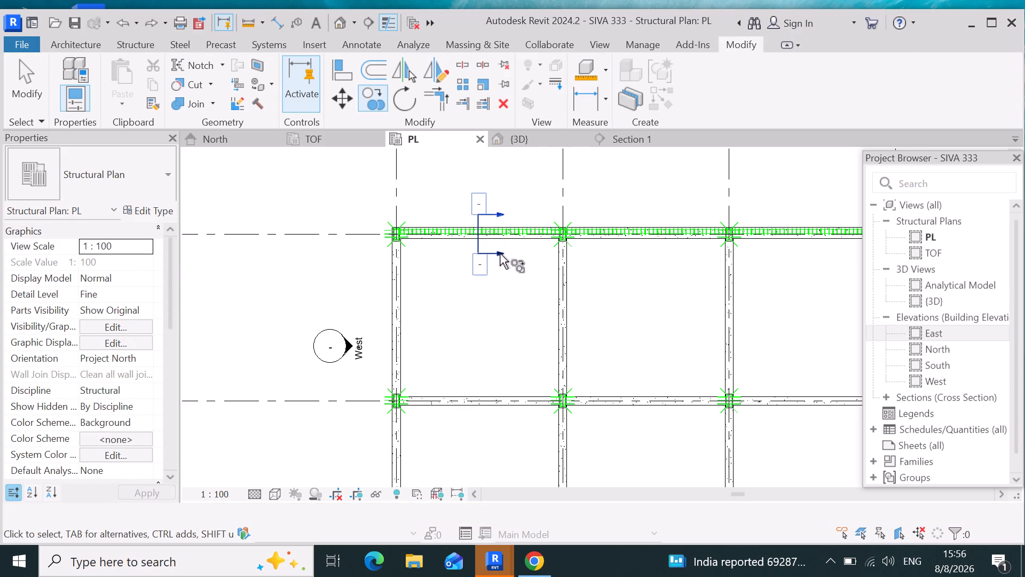
pyautogui.click(500, 254)
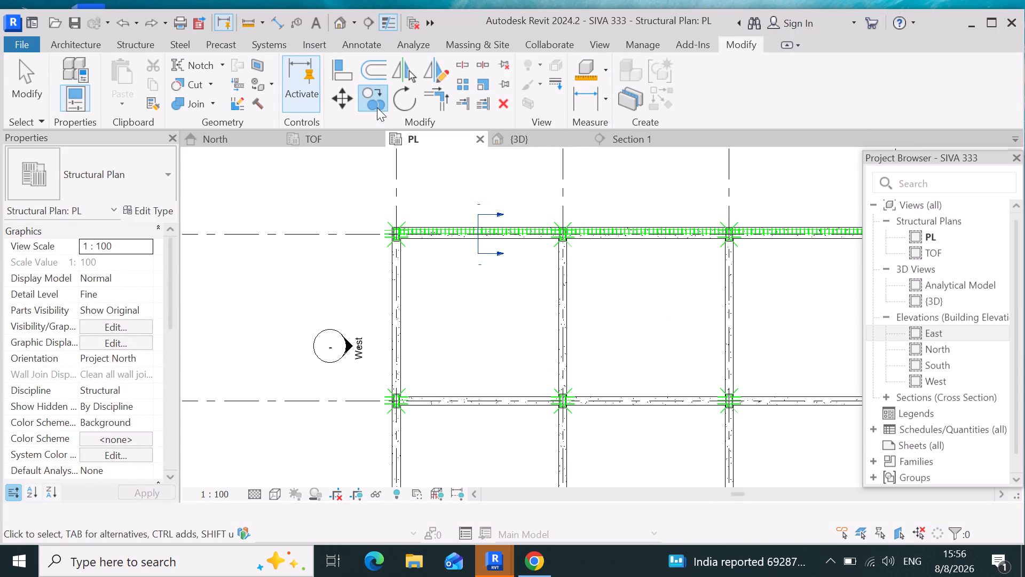
pyautogui.click(377, 106)
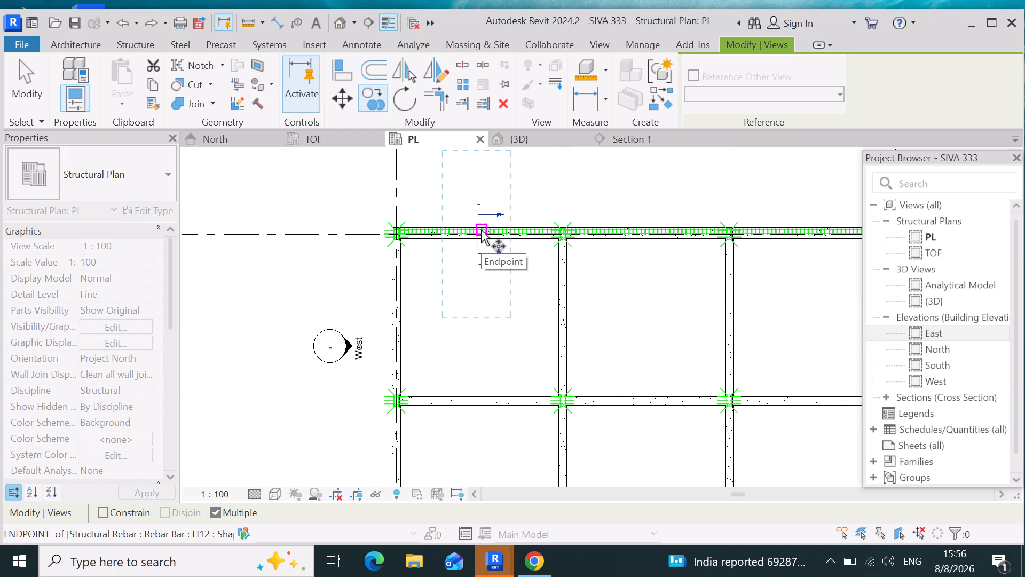
pyautogui.click(481, 230)
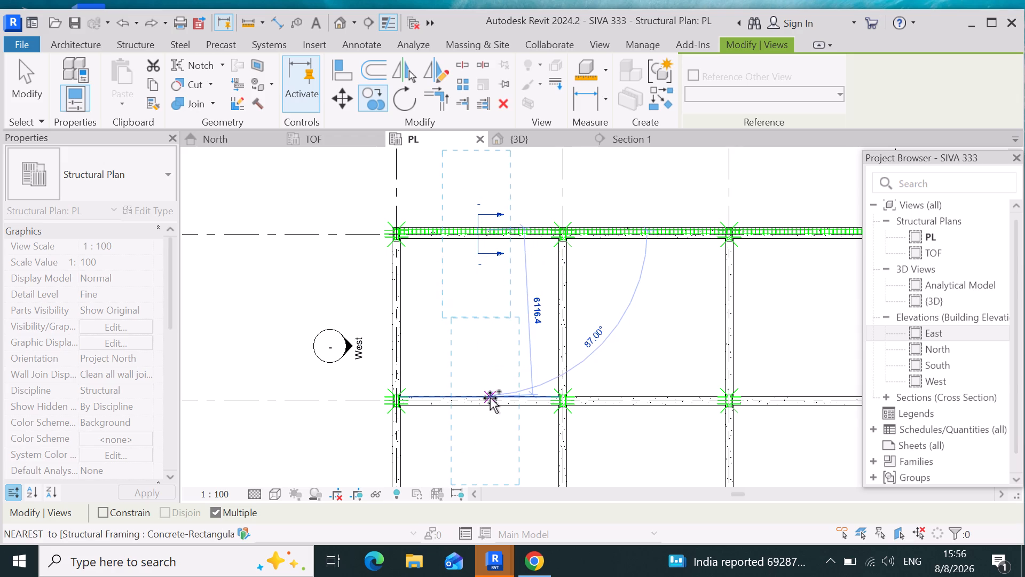
pyautogui.click(486, 404)
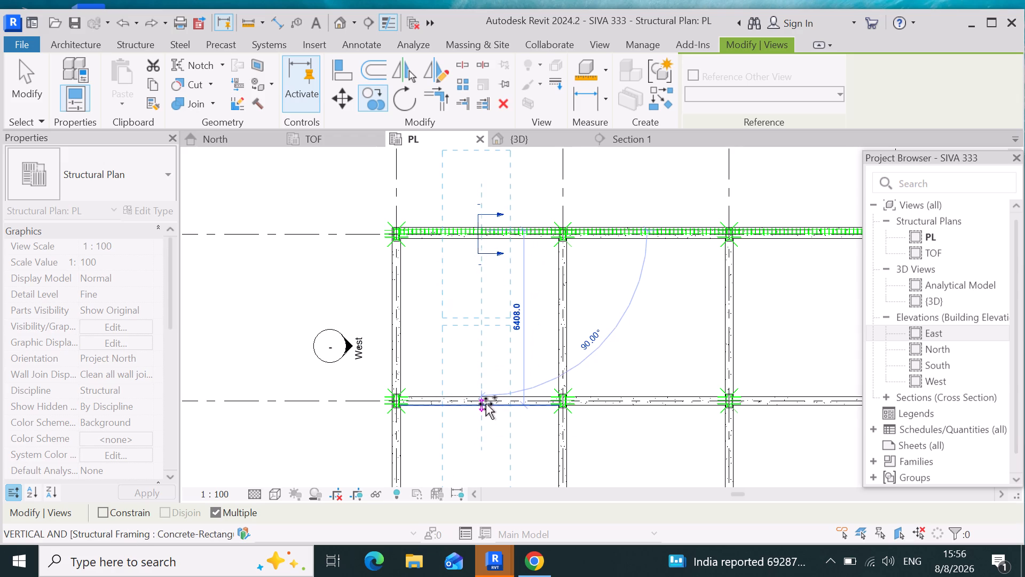
pyautogui.scroll(4, 574, 438)
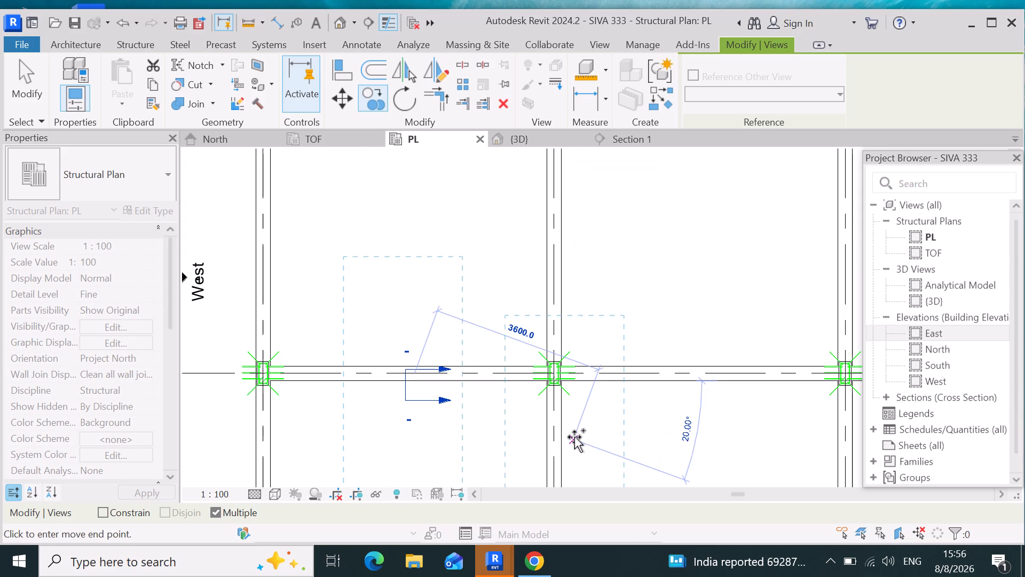
pyautogui.scroll(9, 413, 418)
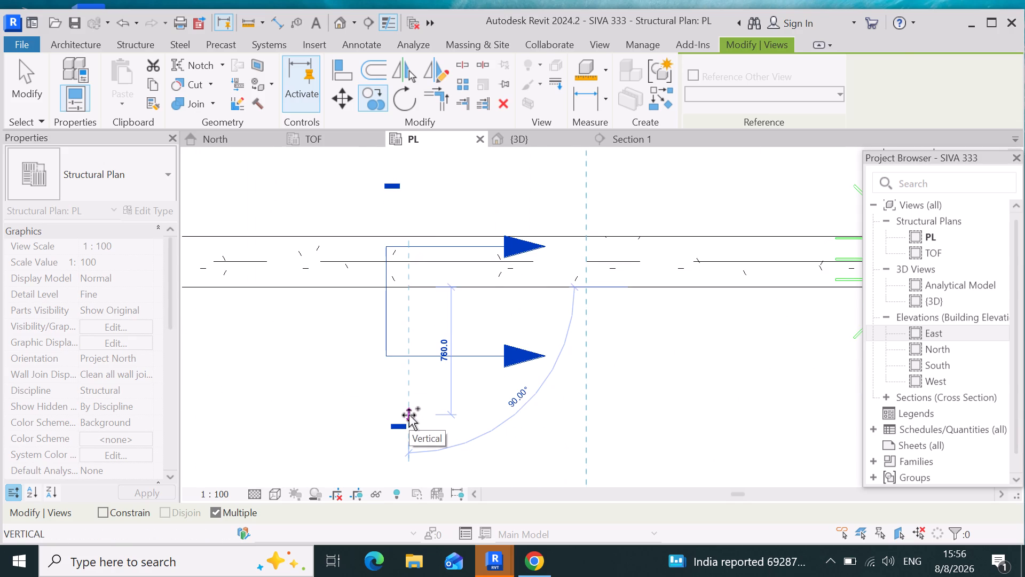
pyautogui.press('Escape')
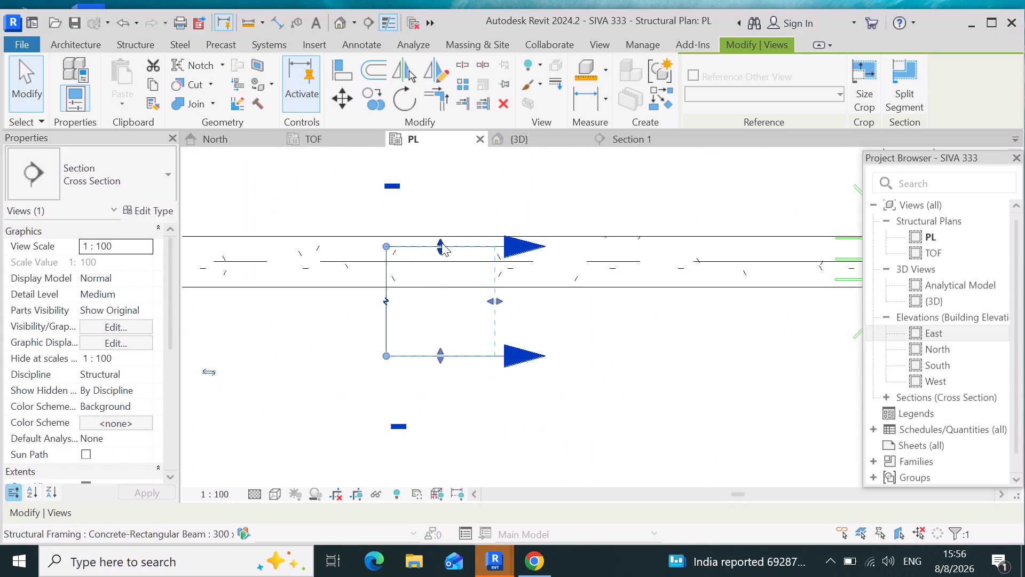
# Adjust the copied section's extents so its upper end clears the grid 4 beam and its lower end sits closer below it.
pyautogui.moveTo(441, 243); pyautogui.dragTo(436, 209)
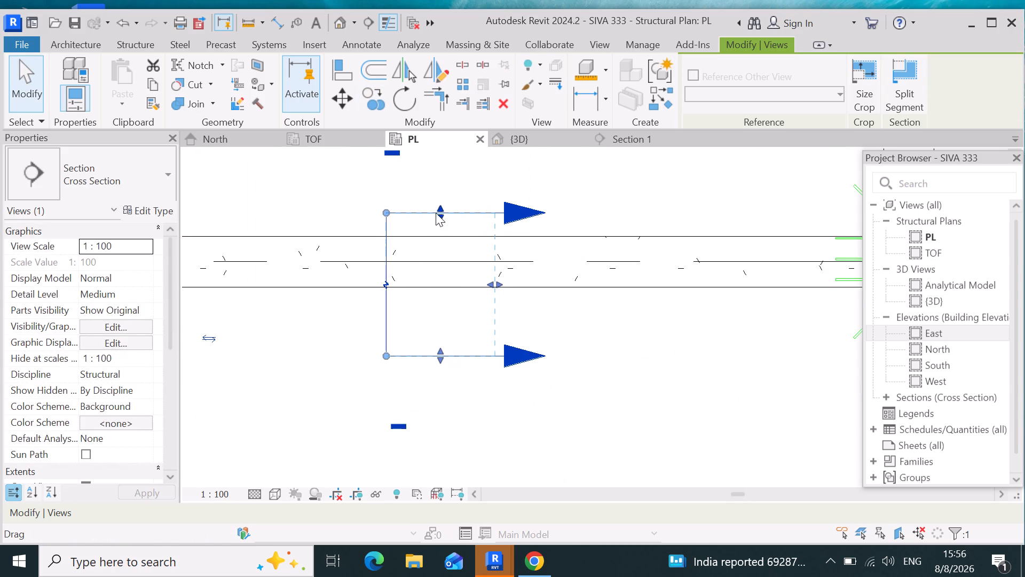
pyautogui.moveTo(445, 356); pyautogui.dragTo(439, 333)
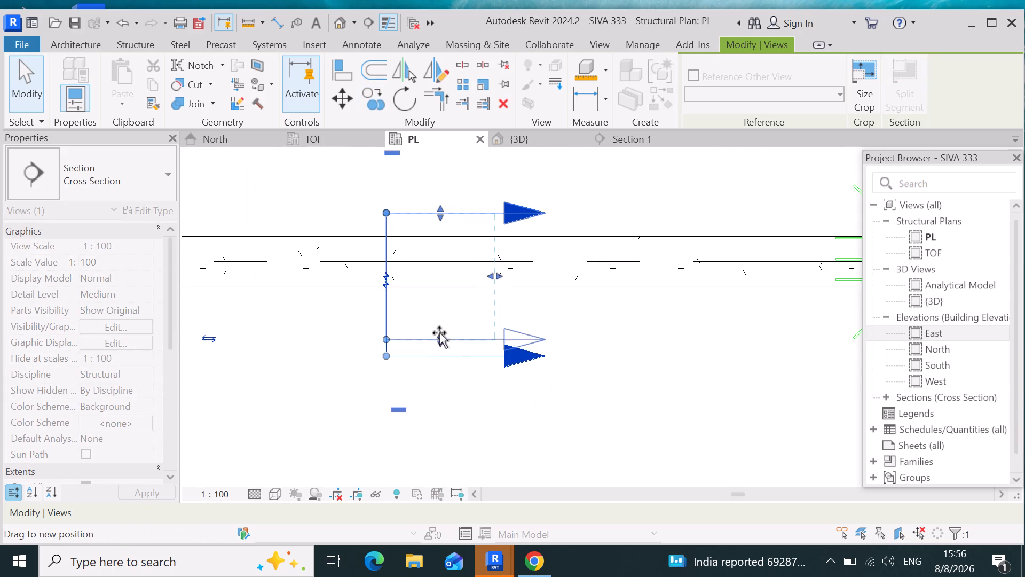
pyautogui.moveTo(439, 333); pyautogui.dragTo(437, 313)
# Open the copied section's view, Section 2, and bring the grid 4 beam's cross-section into close view.
pyautogui.rightClick(436, 316)
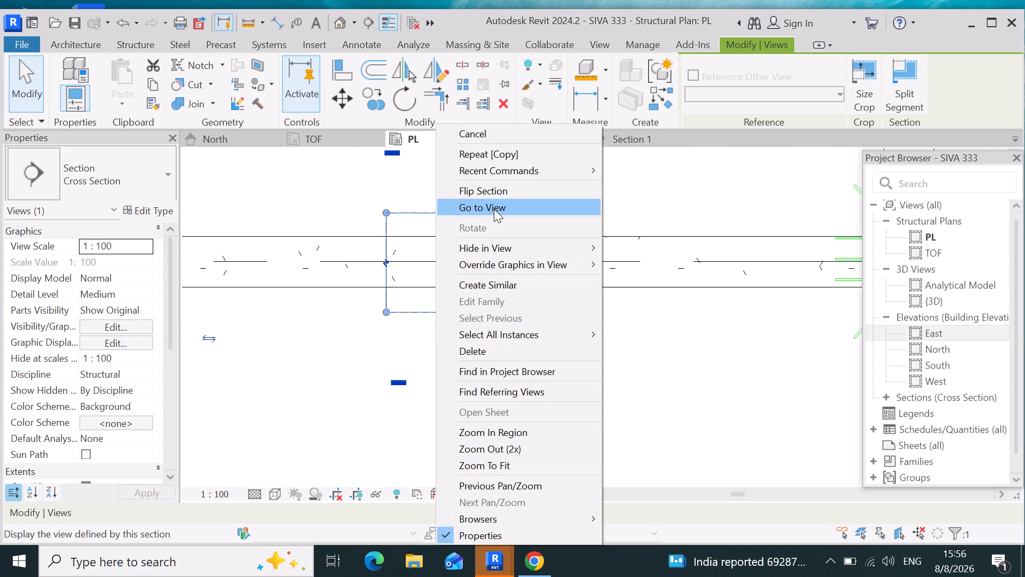
pyautogui.click(495, 206)
pyautogui.scroll(3, 596, 352)
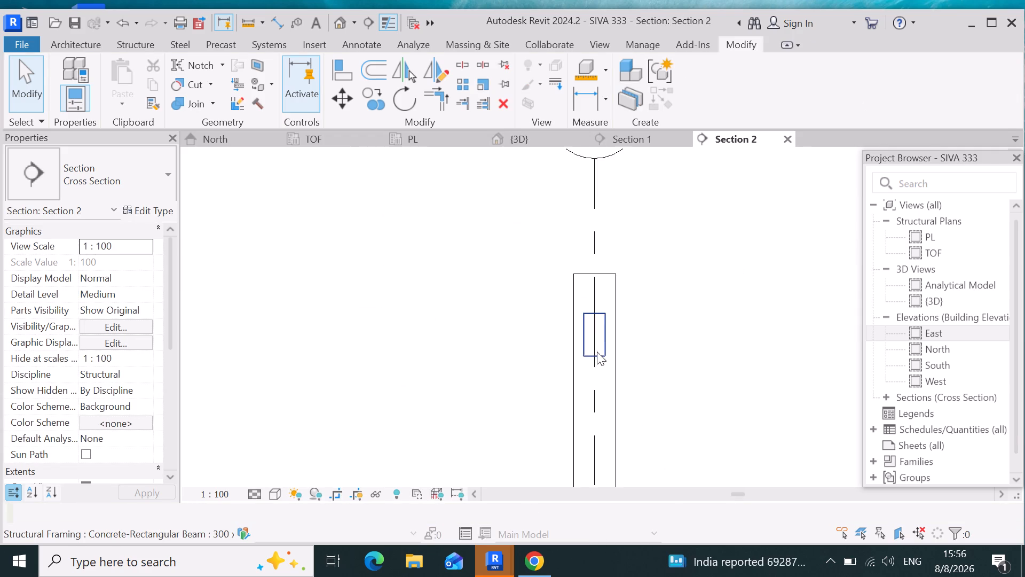
pyautogui.scroll(11, 597, 338)
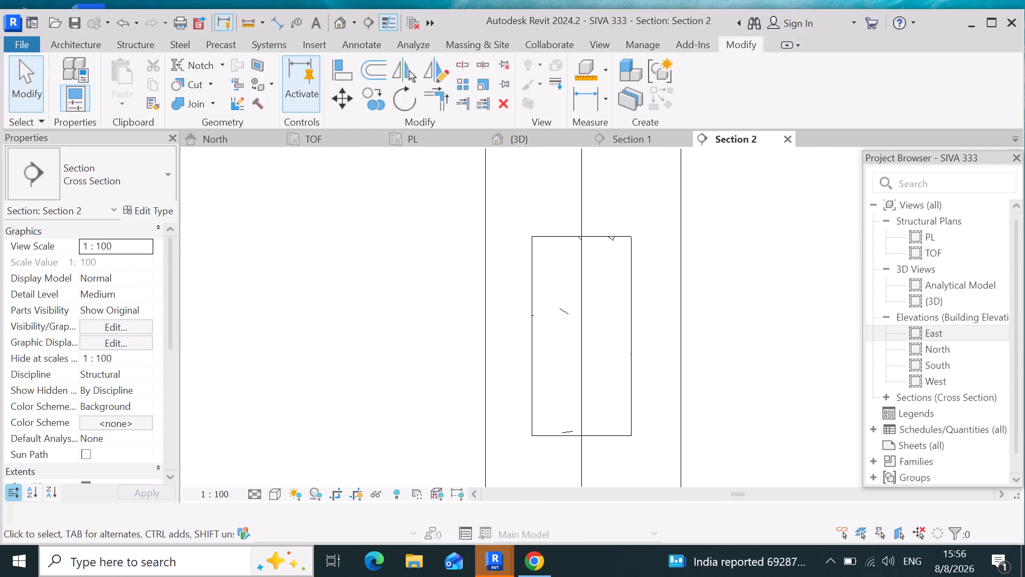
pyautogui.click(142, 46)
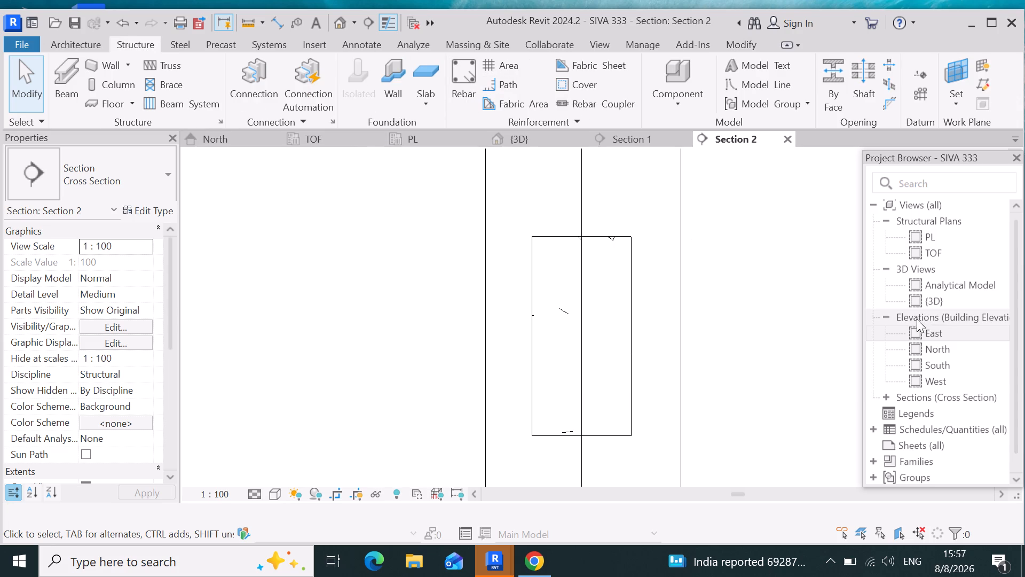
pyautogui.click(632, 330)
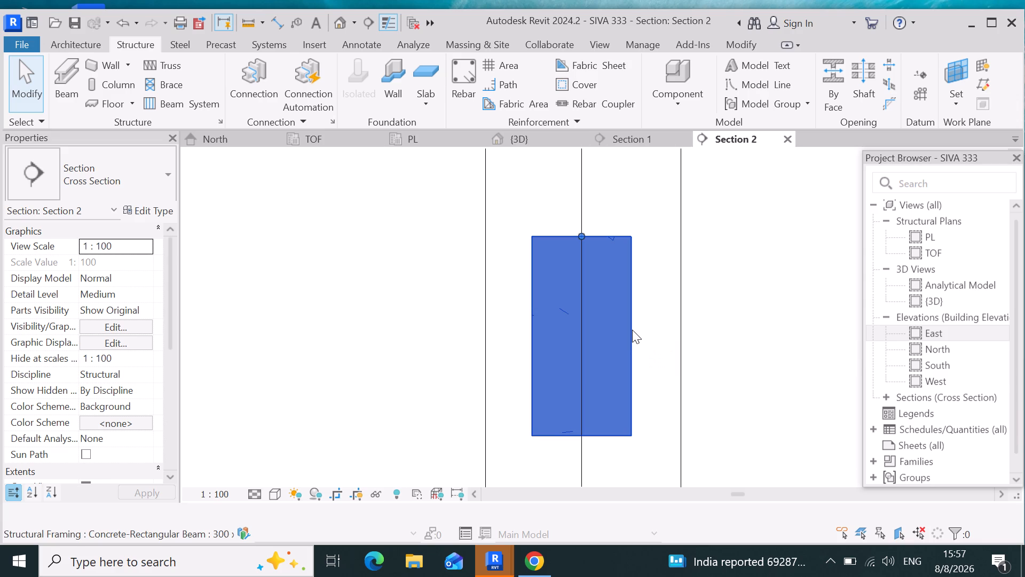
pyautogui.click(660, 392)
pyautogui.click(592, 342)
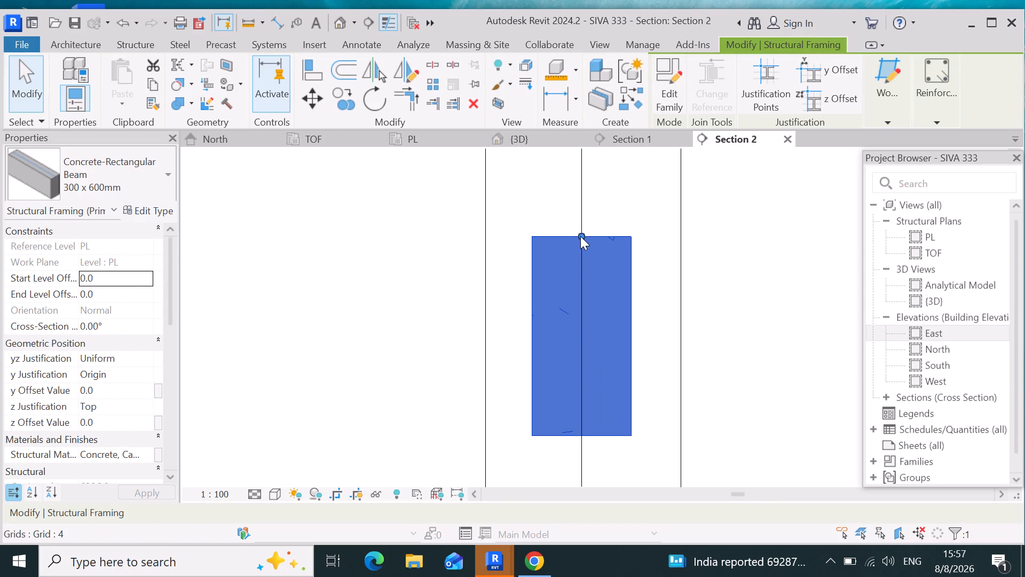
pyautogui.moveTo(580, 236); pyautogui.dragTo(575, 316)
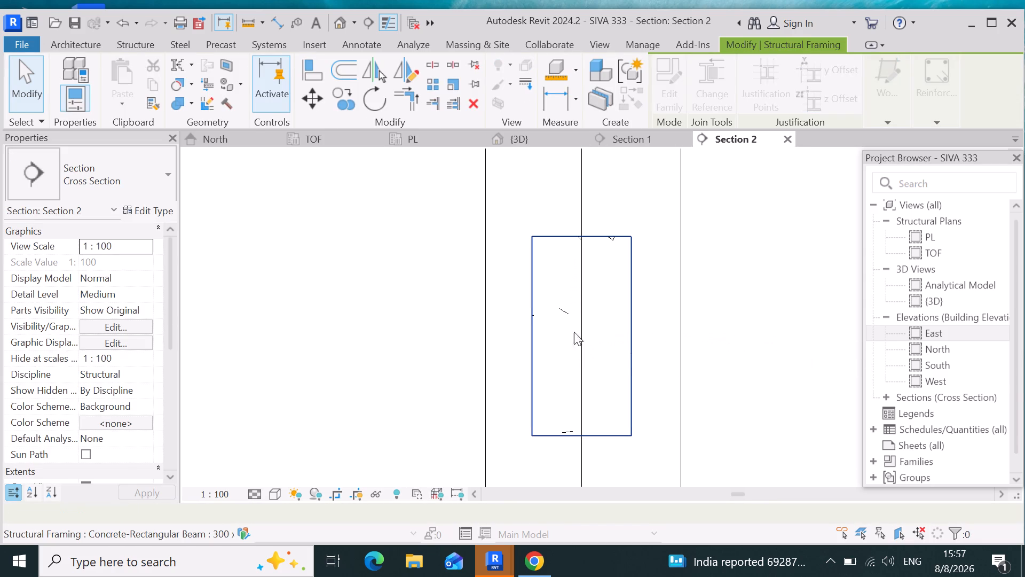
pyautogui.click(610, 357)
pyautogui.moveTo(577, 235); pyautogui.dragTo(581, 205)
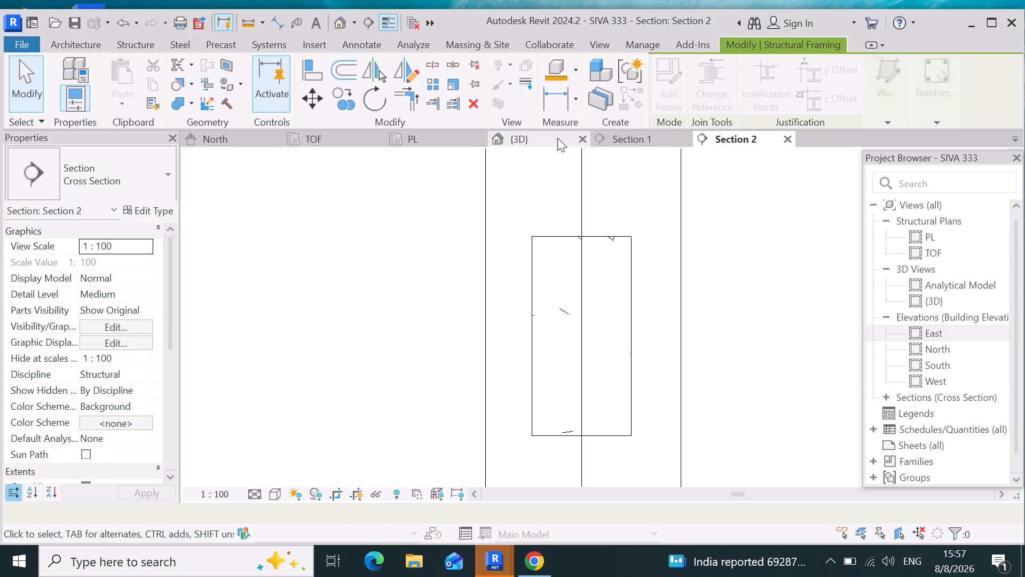
# Compare with the grid 5 beam's reinforced cross-section in Section 1 and return to Section 2.
pyautogui.click(650, 136)
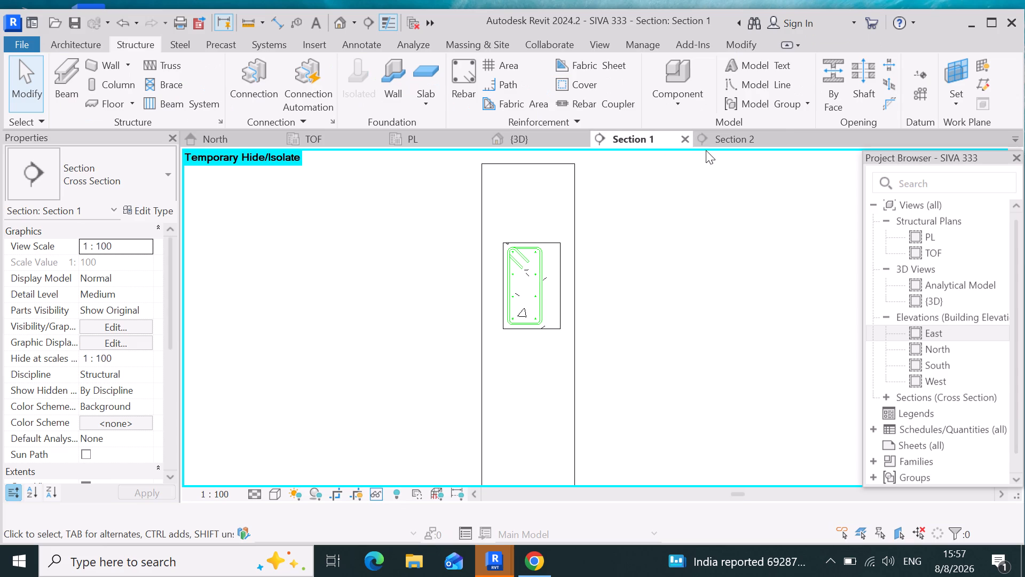
pyautogui.click(709, 139)
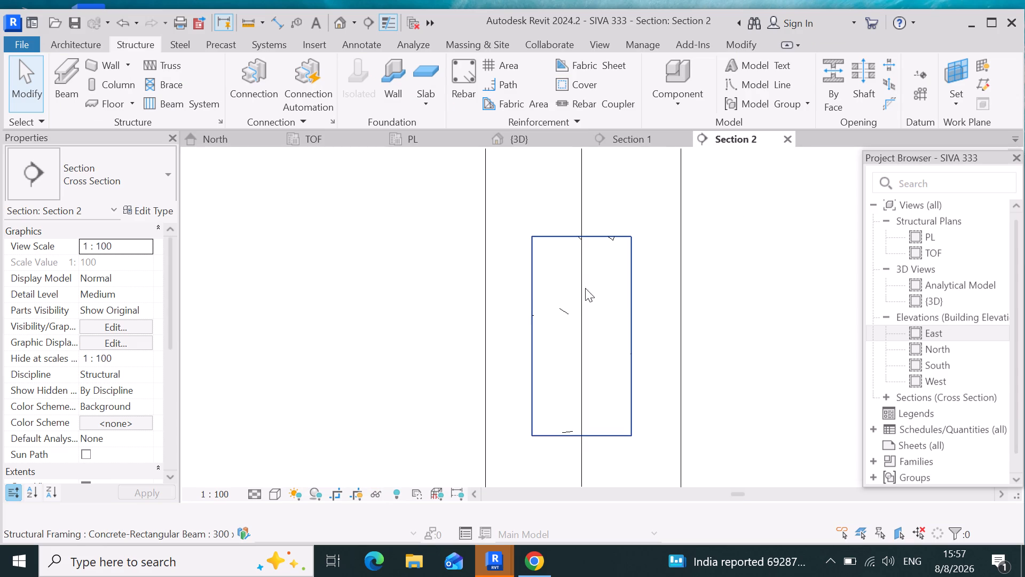
# Temporarily hide the grid 4 line in Section 2.
pyautogui.scroll(-11, 563, 335)
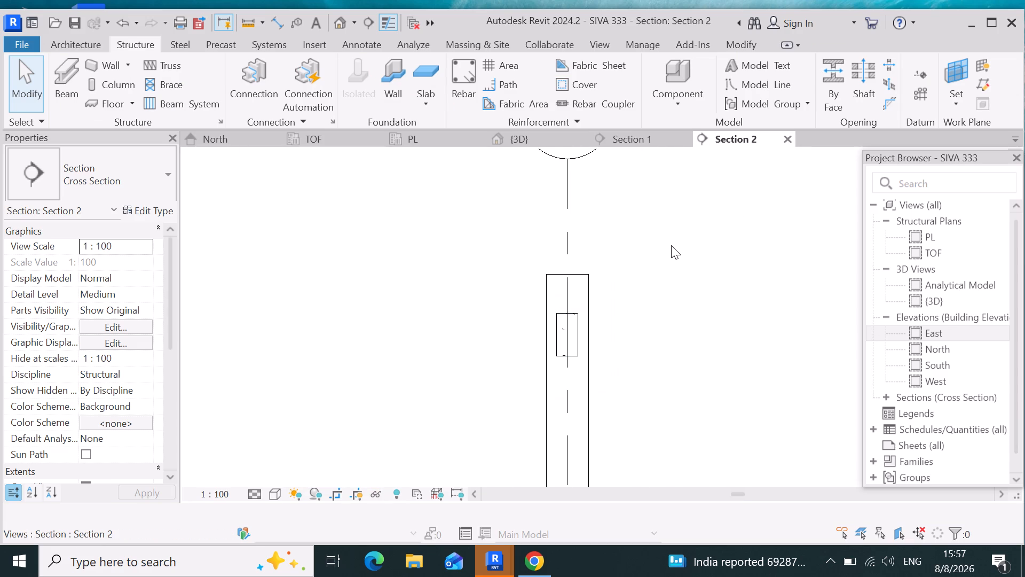
pyautogui.scroll(-2, 673, 245)
pyautogui.moveTo(673, 240); pyautogui.dragTo(556, 224)
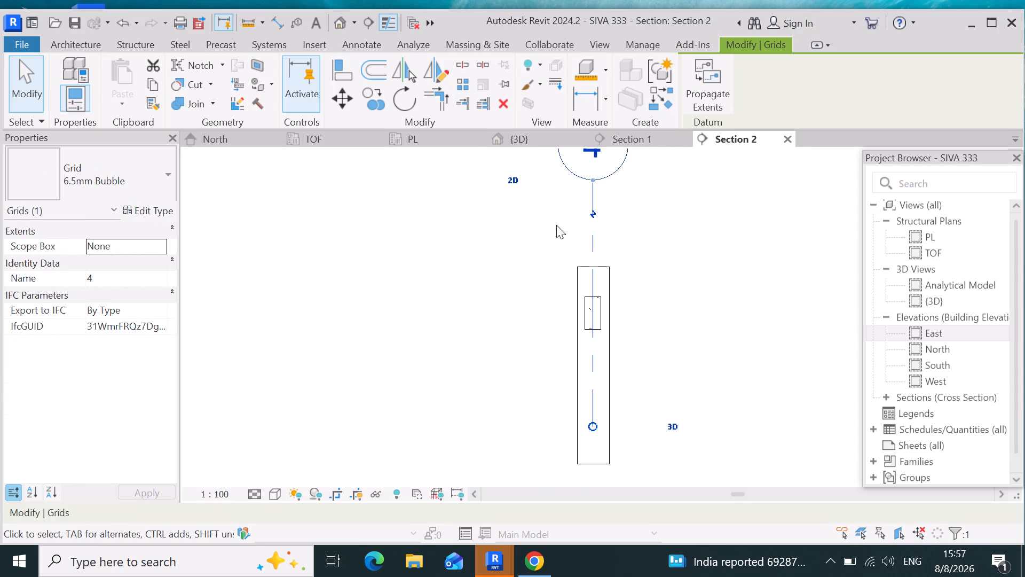
pyautogui.write('hh')
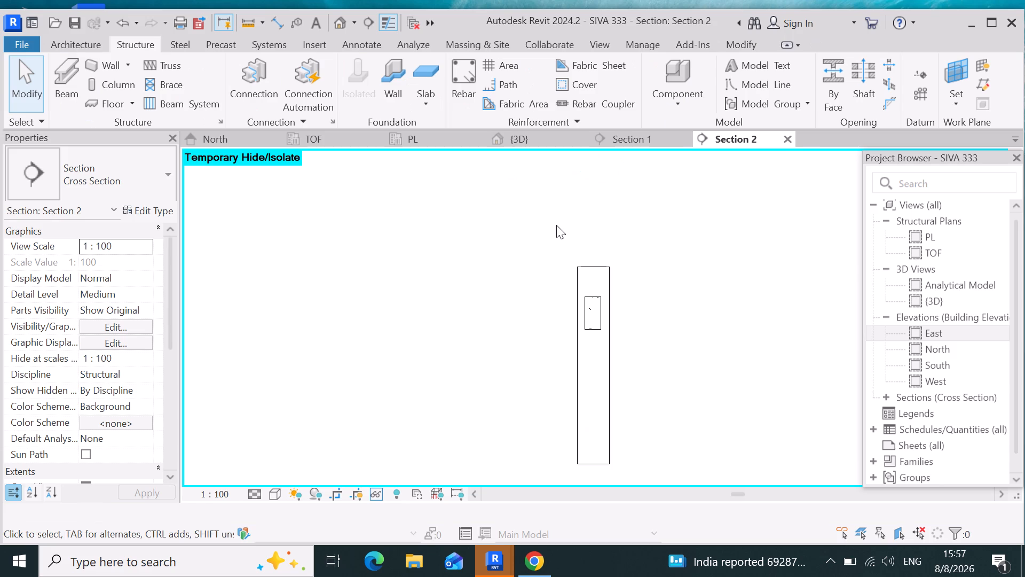
# Check the grid 4 beam's cover in Section 2 and review the rebar cover settings without altering them.
pyautogui.scroll(4, 582, 376)
pyautogui.scroll(4, 610, 279)
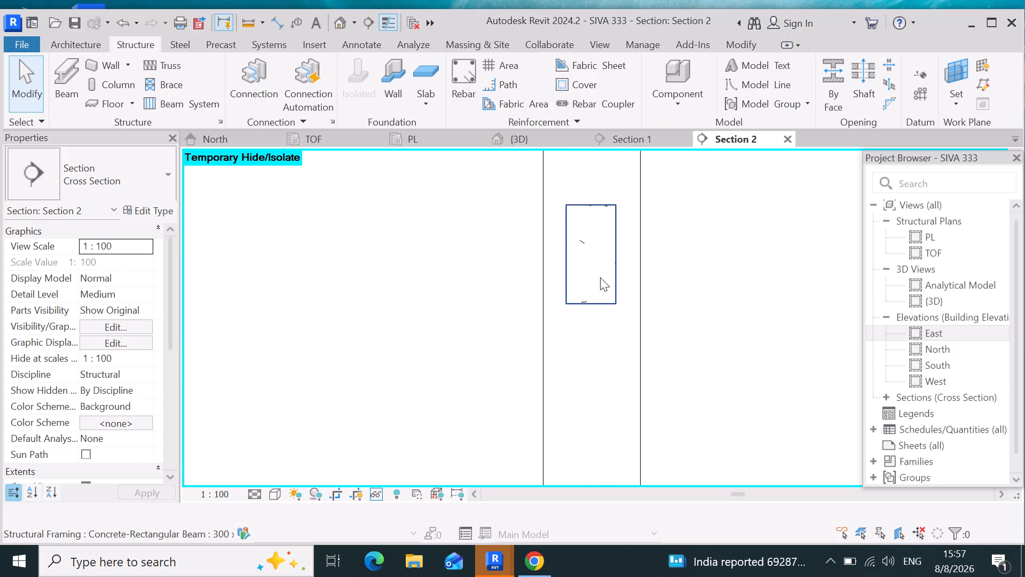
pyautogui.click(600, 277)
pyautogui.click(534, 442)
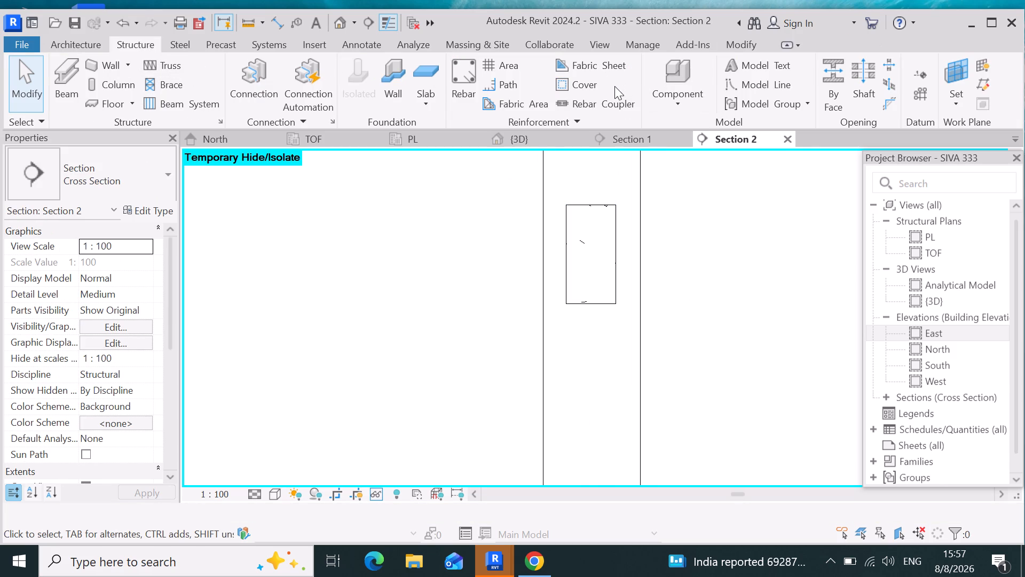
pyautogui.click(601, 87)
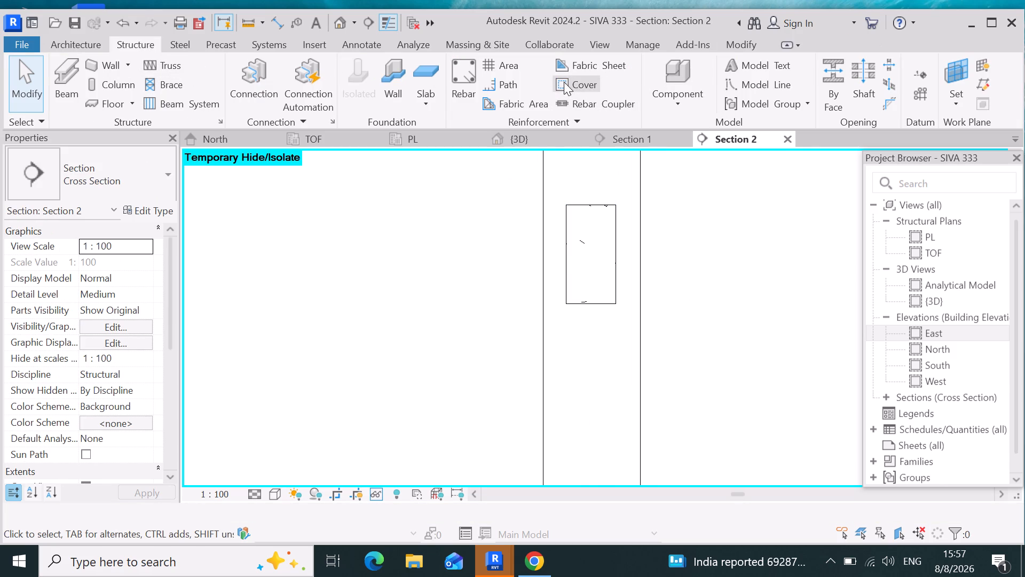
pyautogui.click(564, 81)
pyautogui.click(589, 256)
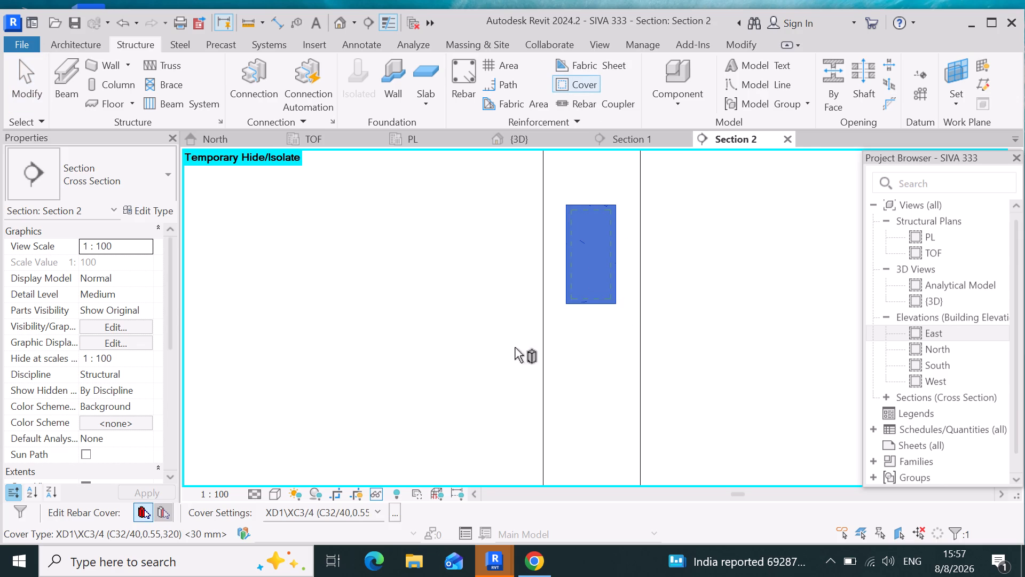
pyautogui.click(397, 514)
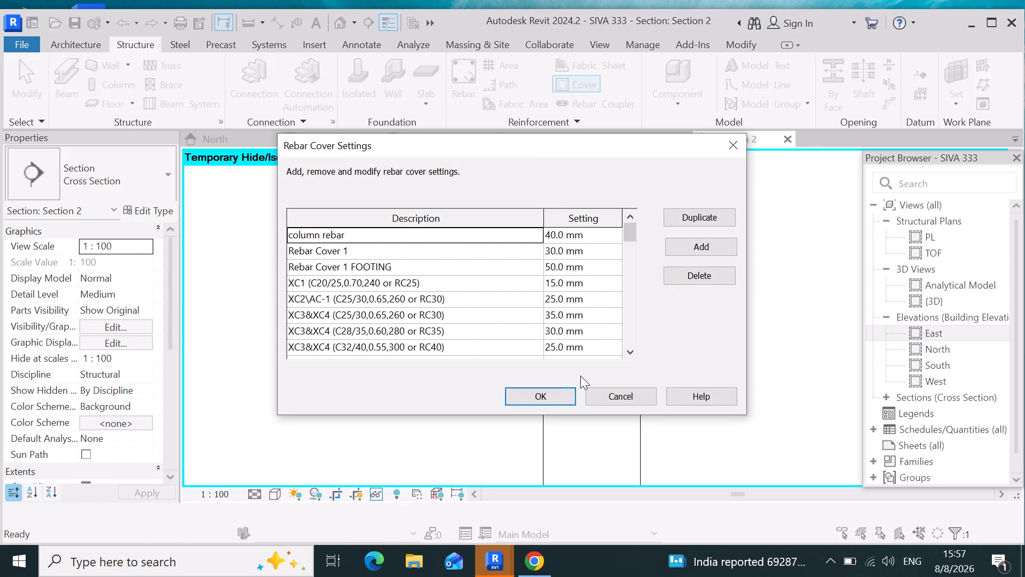
pyautogui.click(588, 327)
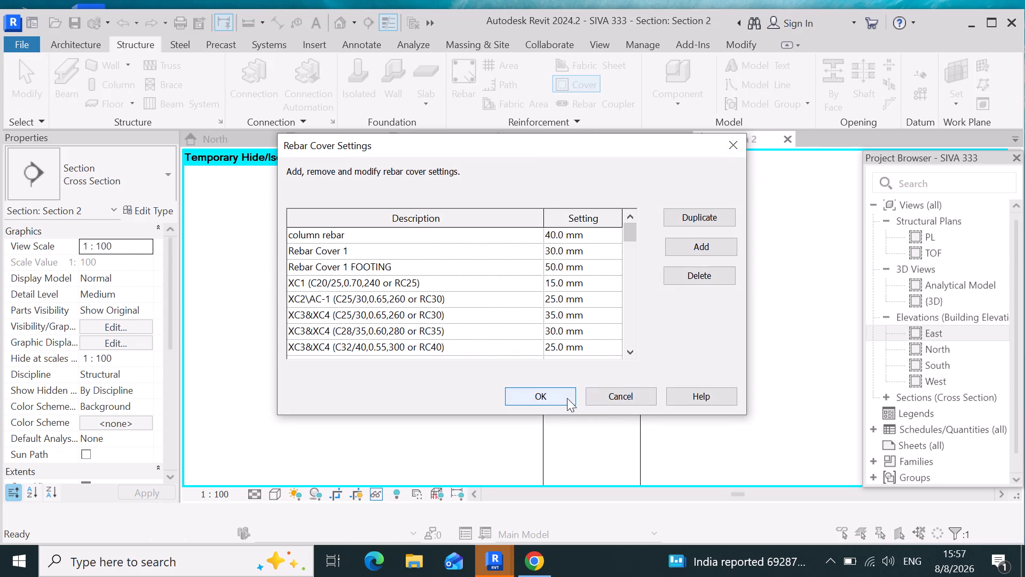
pyautogui.click(567, 397)
# Place an H12 stirrup of shape M_T1 in the beam's cross-section, on the current work plane and parallel to it.
pyautogui.click(464, 79)
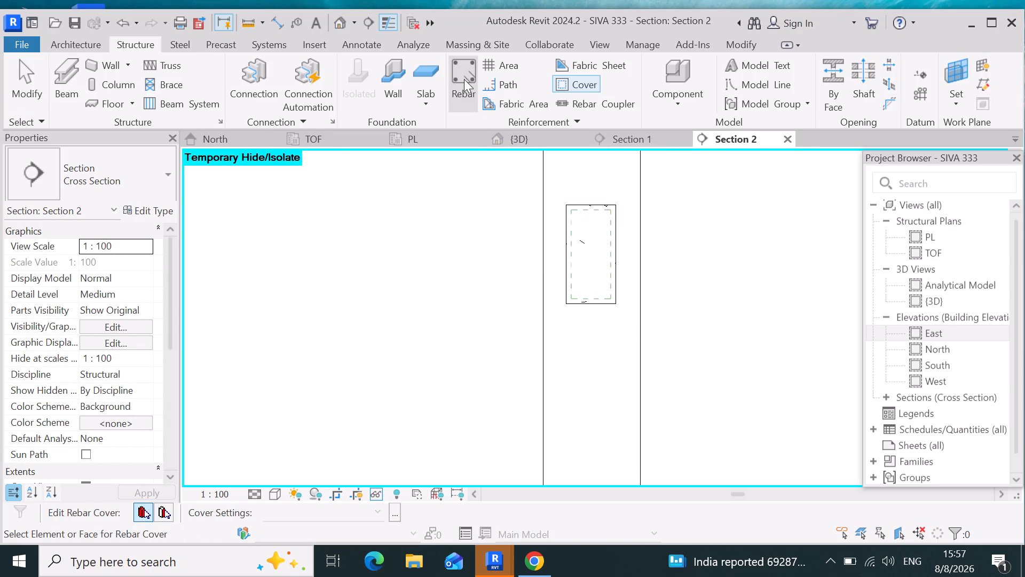
pyautogui.scroll(-5, 251, 352)
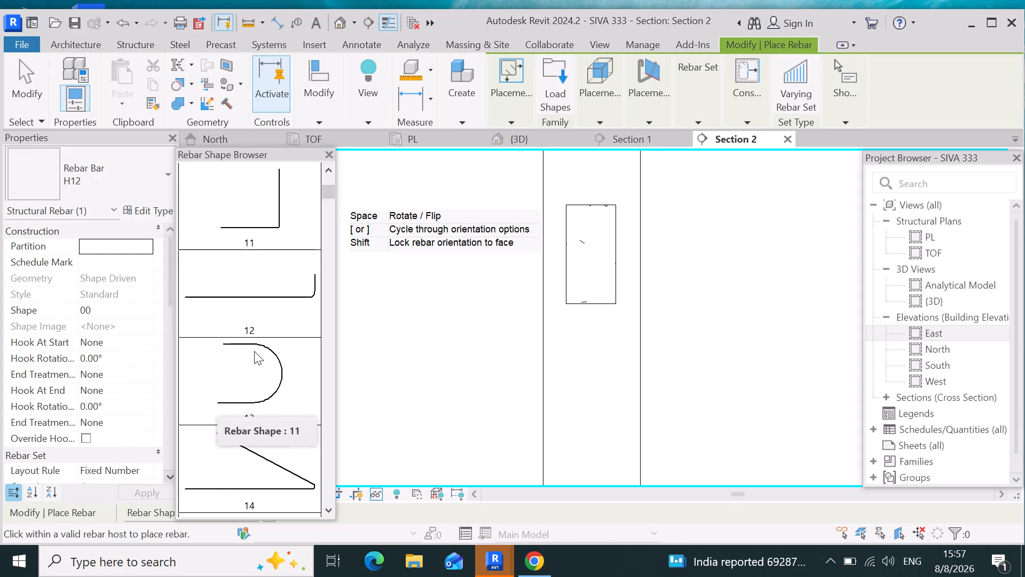
pyautogui.scroll(-20, 254, 351)
pyautogui.scroll(-17, 254, 351)
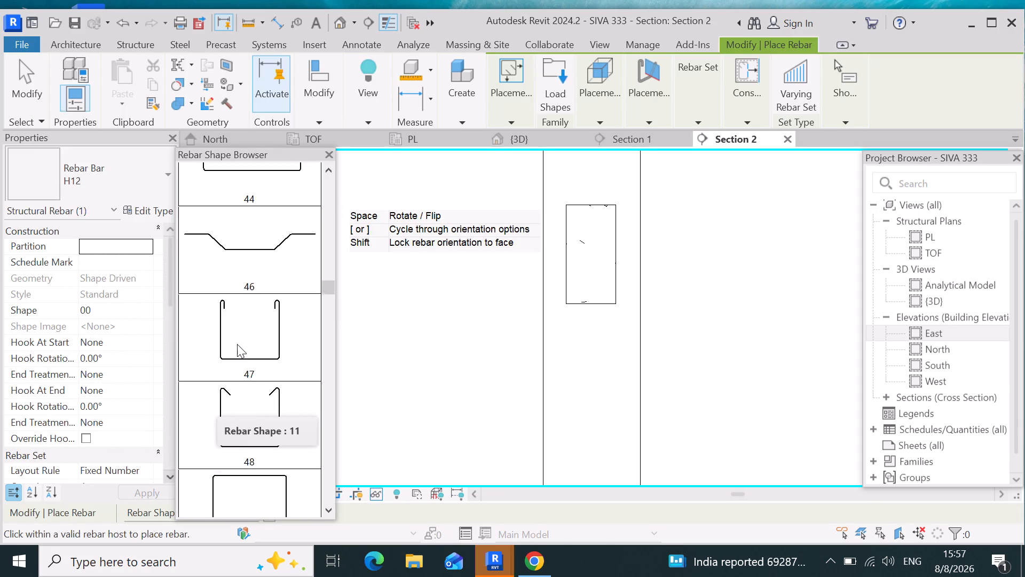
pyautogui.scroll(-20, 237, 344)
pyautogui.scroll(-17, 237, 344)
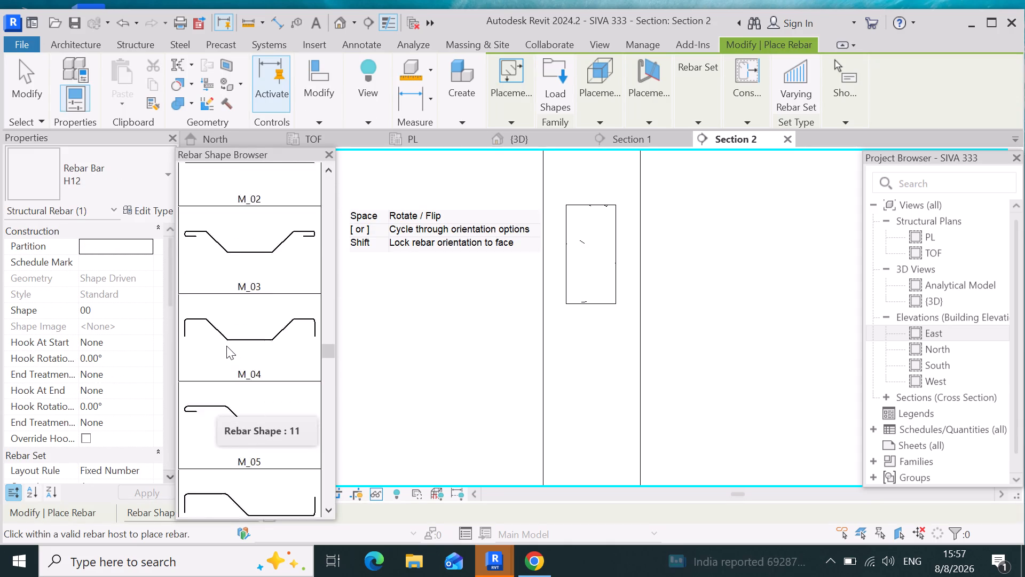
pyautogui.scroll(-18, 226, 346)
pyautogui.scroll(-14, 219, 344)
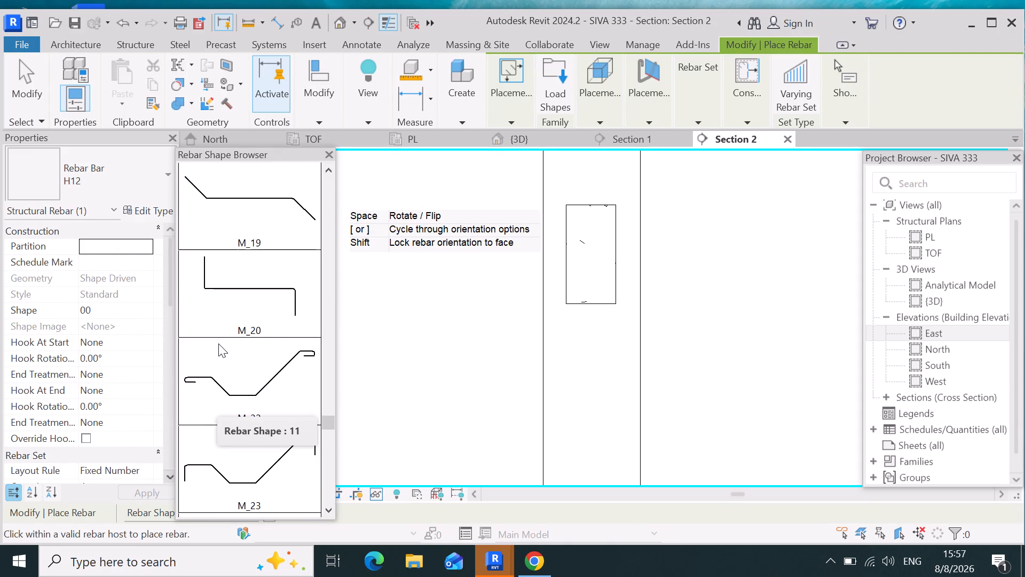
pyautogui.scroll(-19, 218, 344)
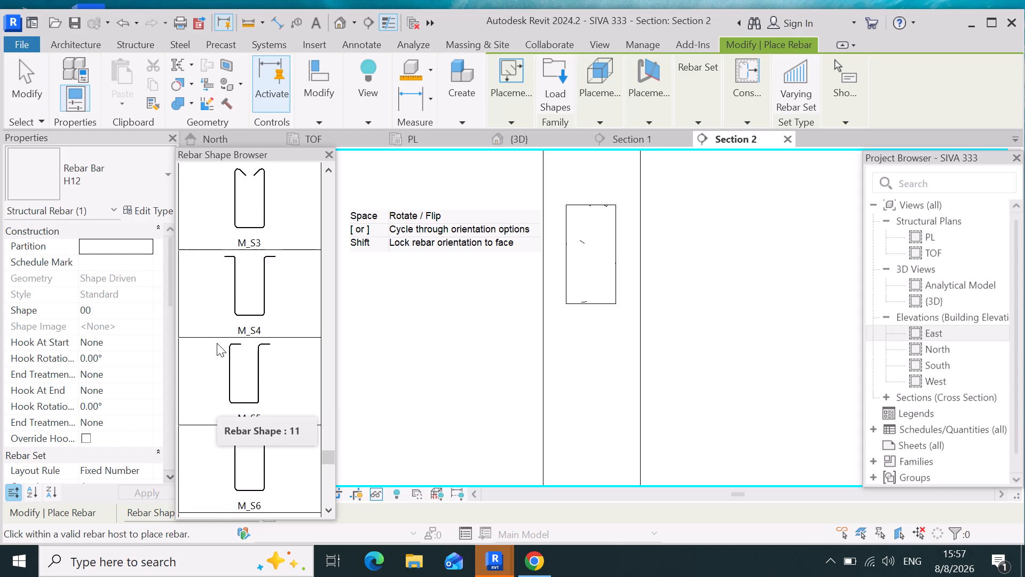
pyautogui.scroll(-8, 217, 343)
pyautogui.click(228, 298)
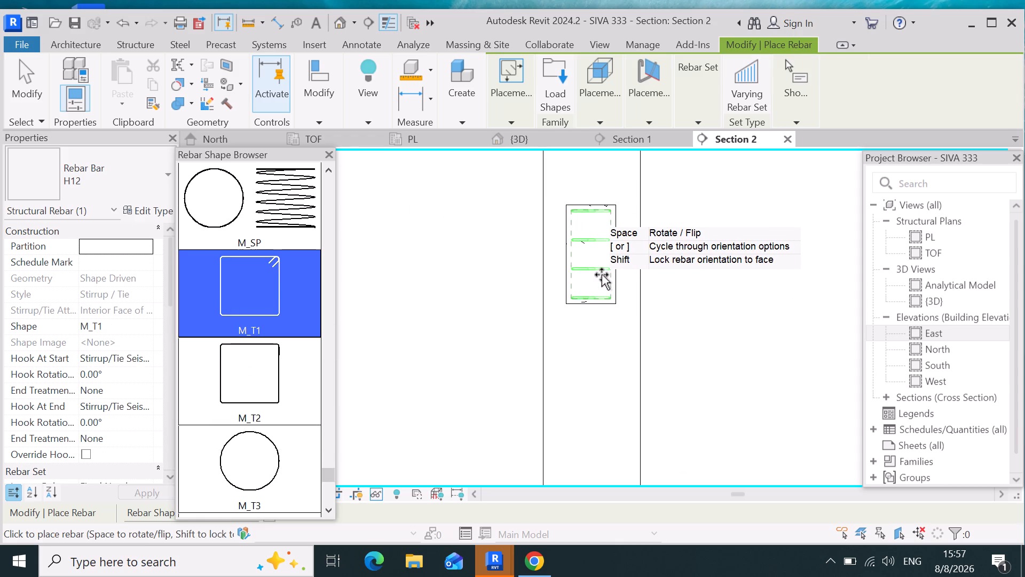
pyautogui.click(598, 121)
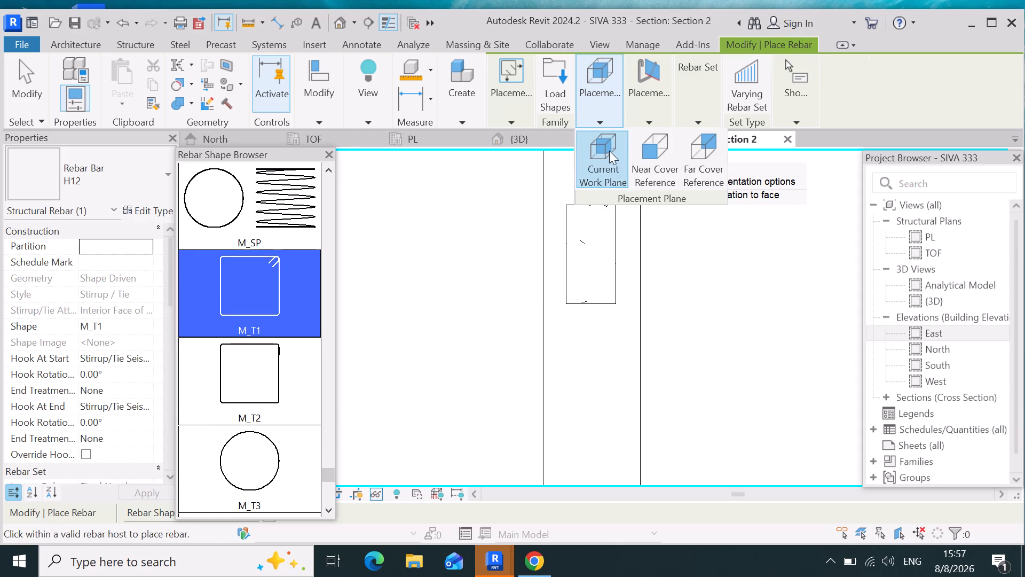
pyautogui.click(609, 152)
pyautogui.click(646, 113)
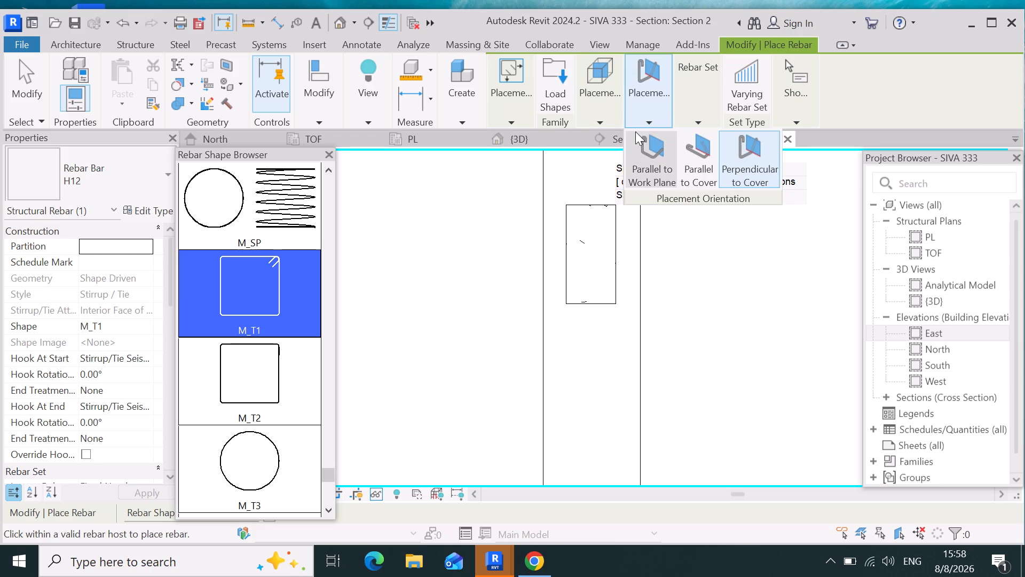
pyautogui.click(646, 139)
pyautogui.click(598, 273)
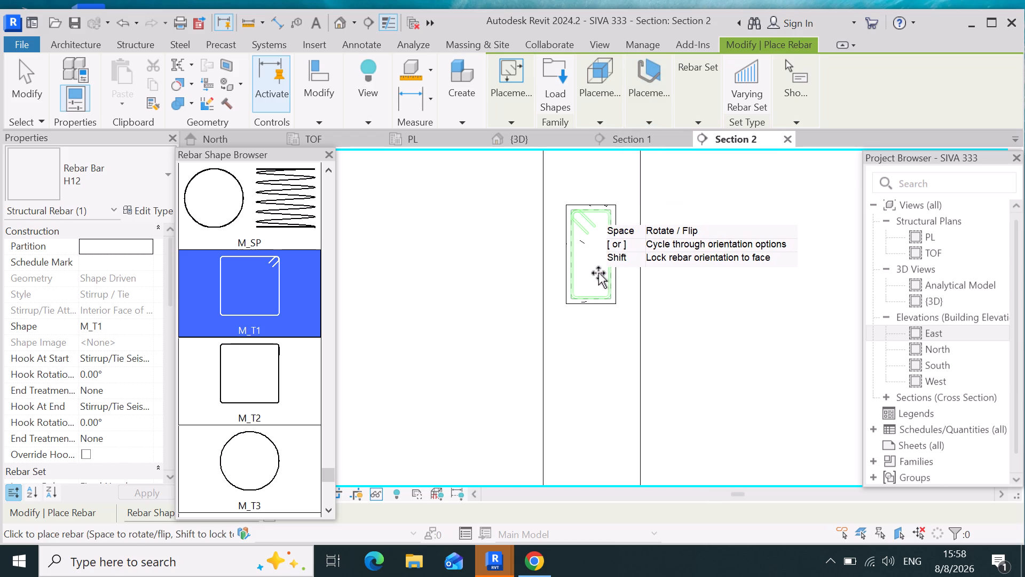
# Place two vertical rows of four straight H12 bars, shape 00, perpendicular to cover, one along each side inside the stirrup.
pyautogui.scroll(14, 215, 353)
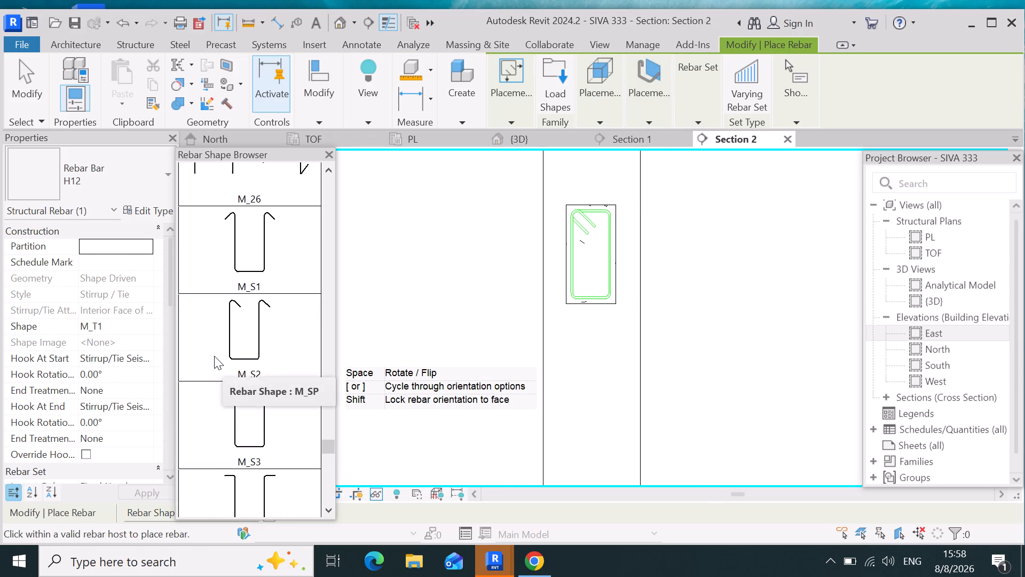
pyautogui.scroll(20, 214, 356)
pyautogui.scroll(15, 214, 356)
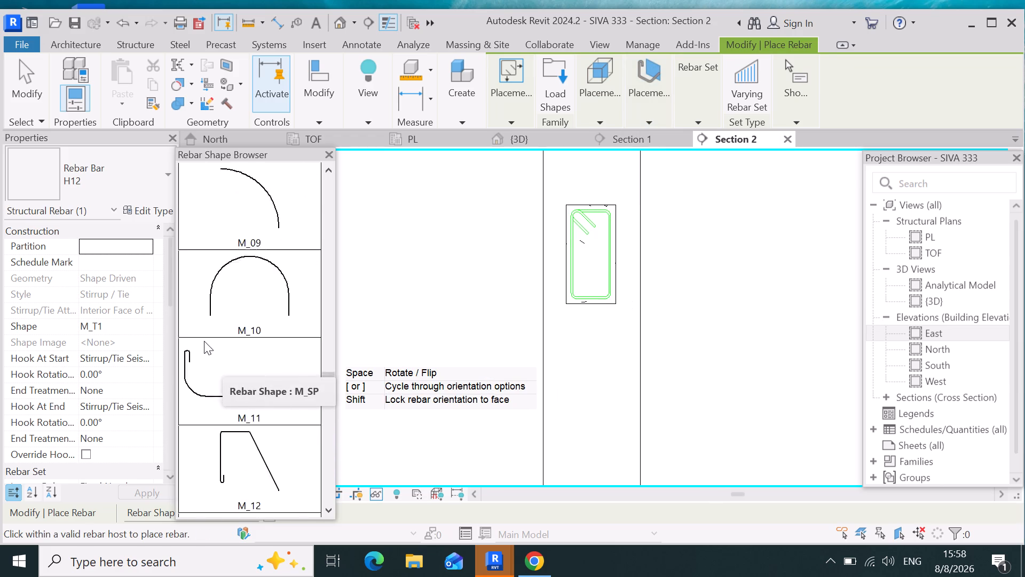
pyautogui.scroll(20, 204, 341)
pyautogui.scroll(14, 204, 341)
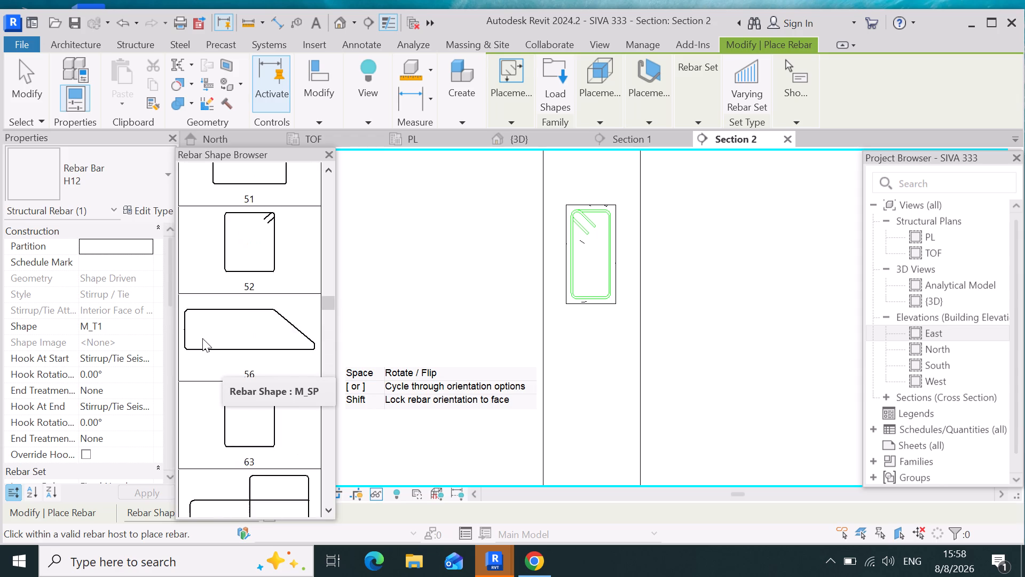
pyautogui.scroll(20, 202, 338)
pyautogui.scroll(14, 202, 338)
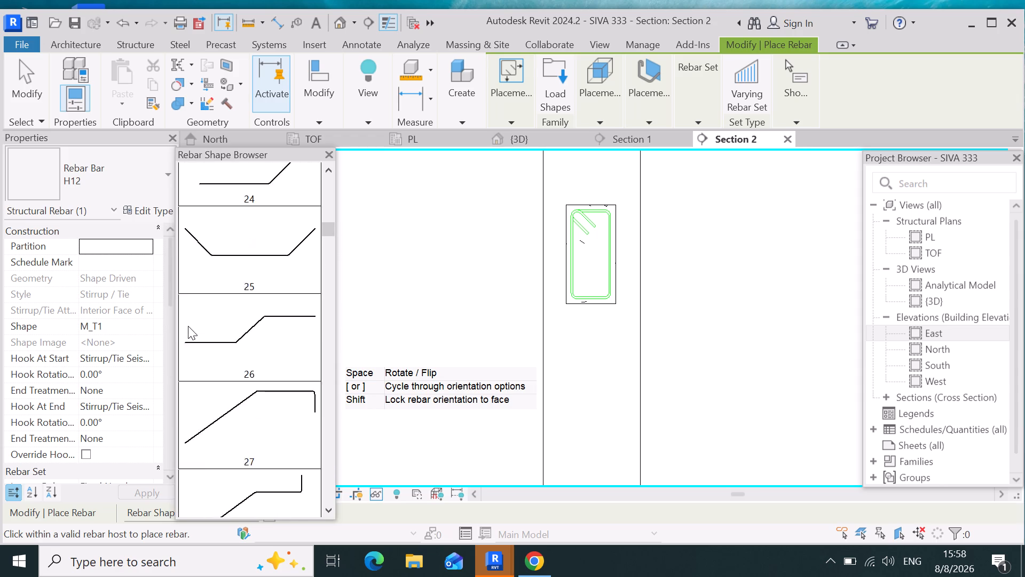
pyautogui.scroll(20, 188, 326)
pyautogui.scroll(6, 188, 326)
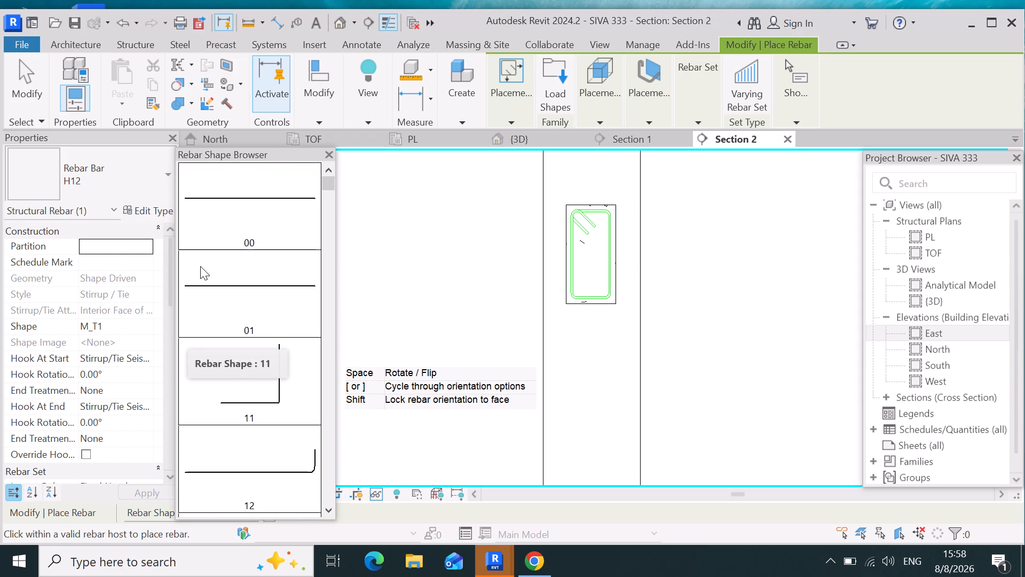
pyautogui.click(238, 200)
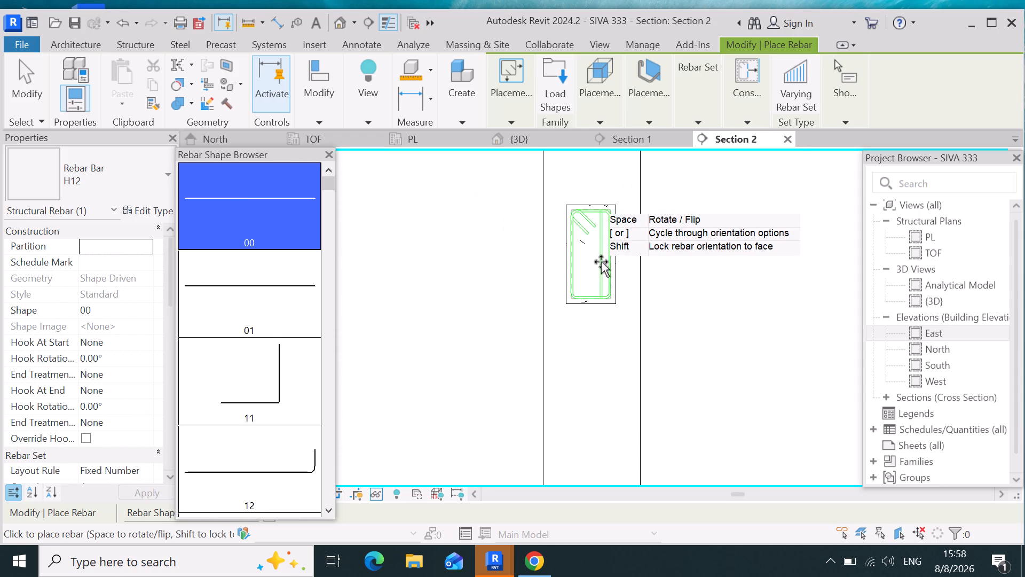
pyautogui.click(650, 122)
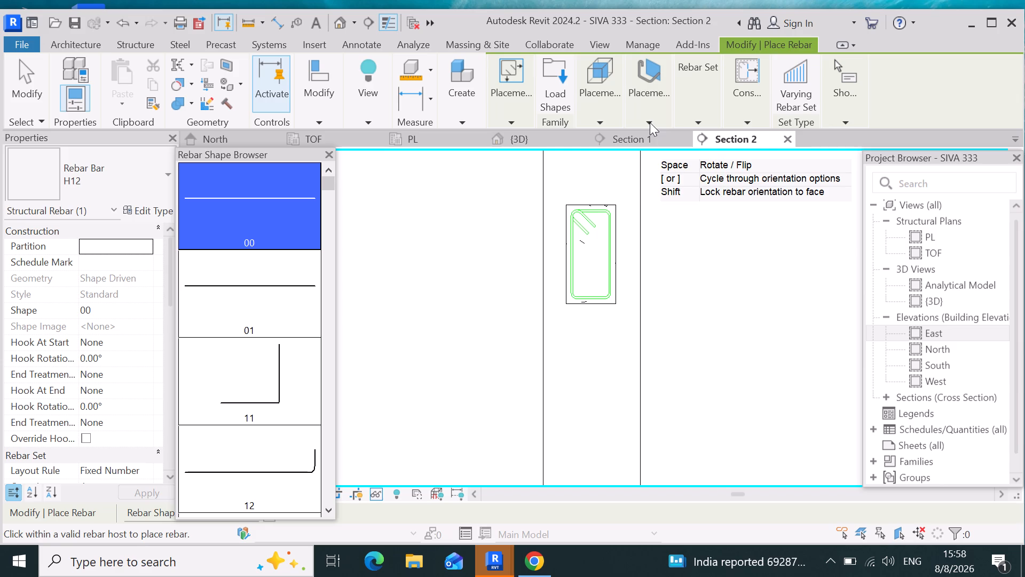
pyautogui.click(666, 160)
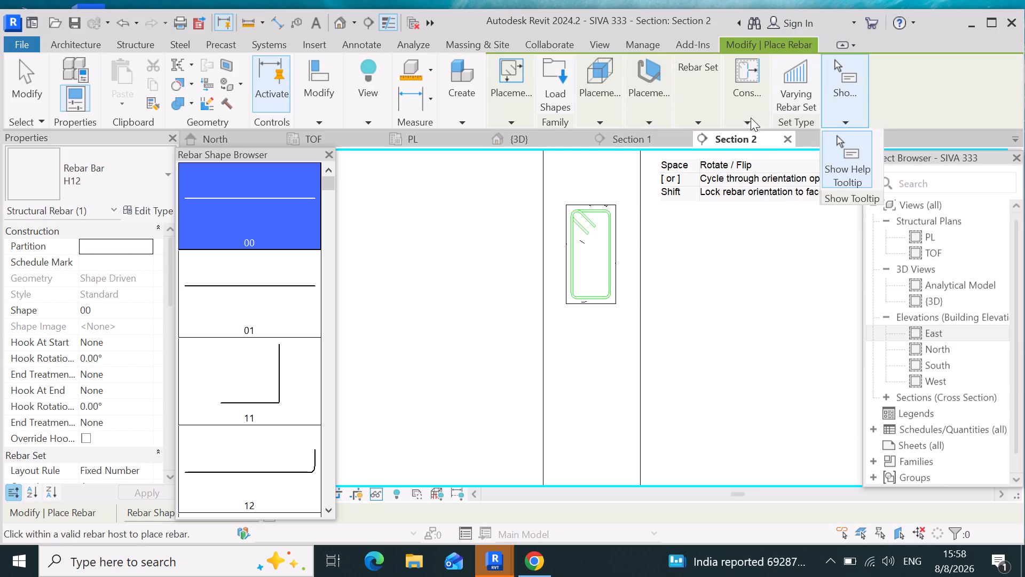
pyautogui.click(697, 119)
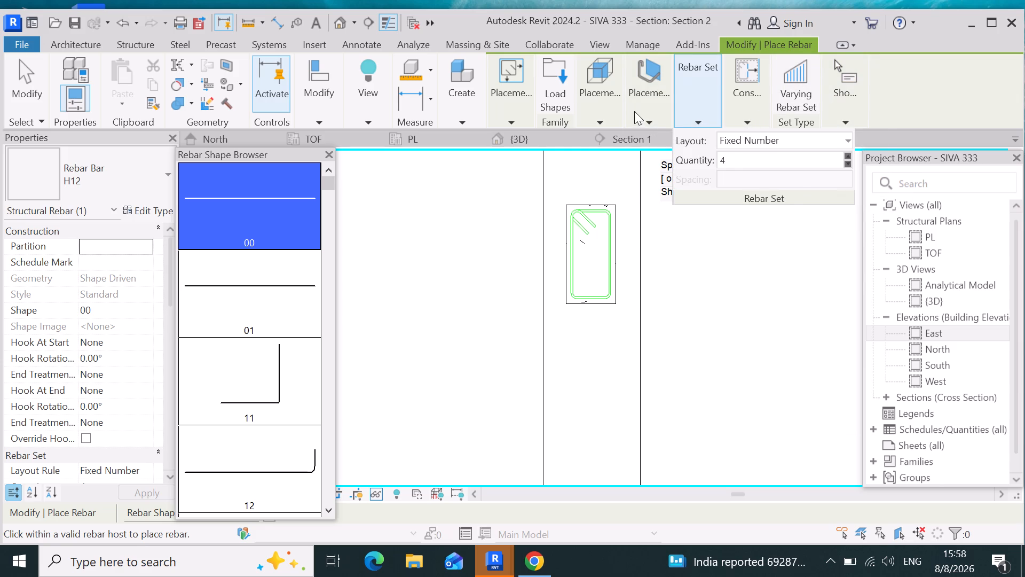
pyautogui.click(647, 118)
pyautogui.click(737, 160)
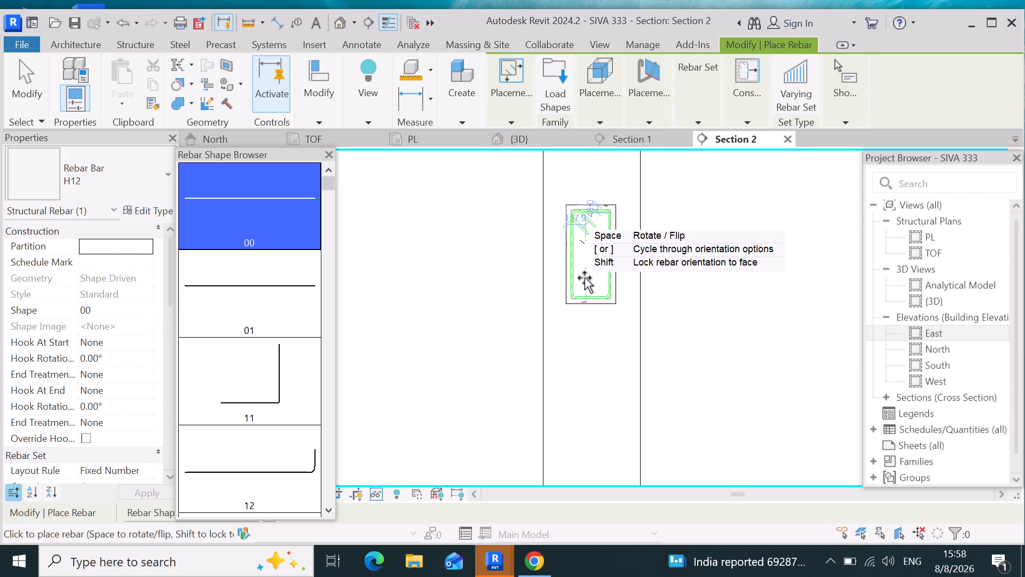
pyautogui.scroll(4, 585, 278)
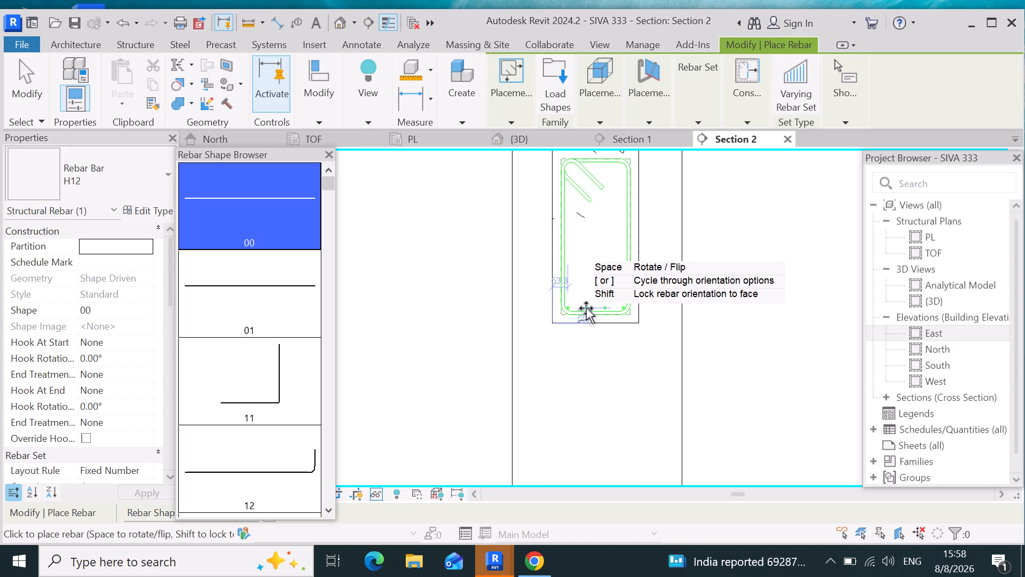
pyautogui.click(573, 284)
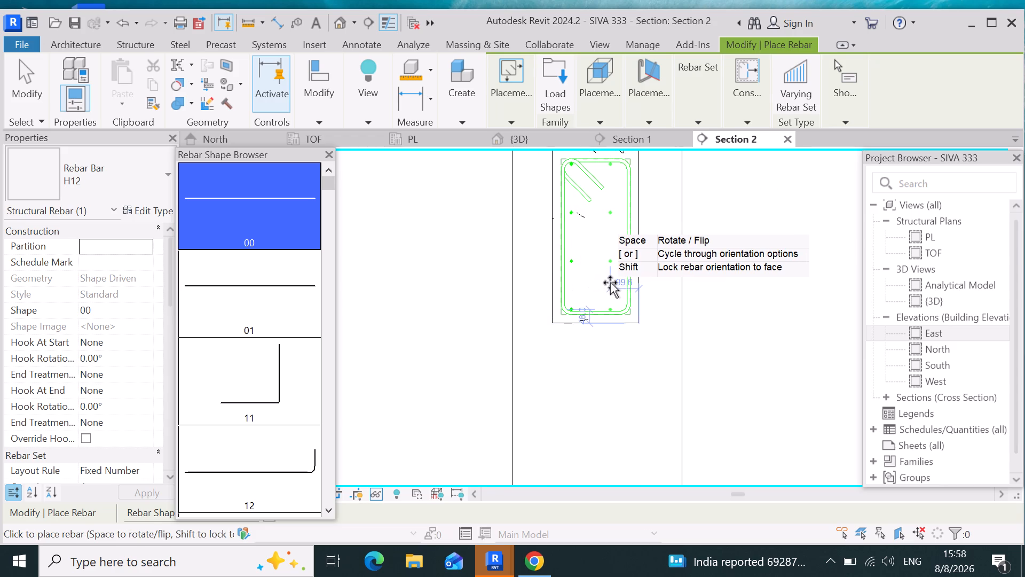
pyautogui.click(612, 282)
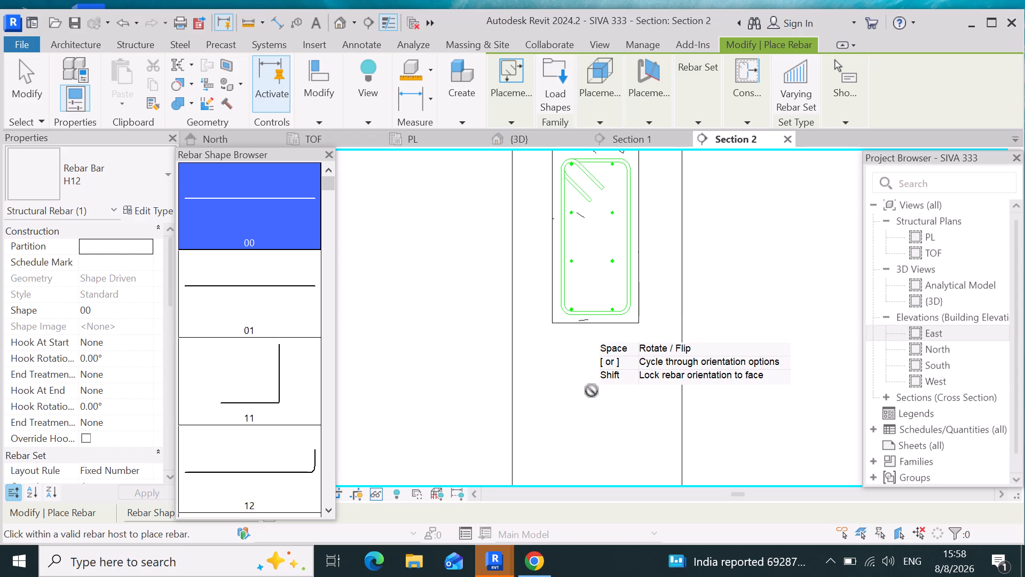
pyautogui.press('Escape')
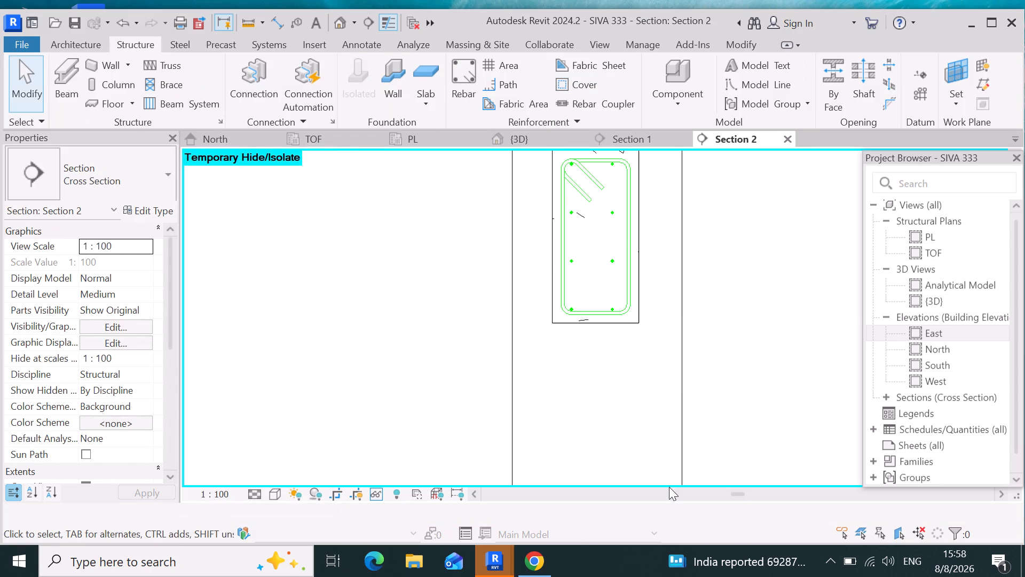
# Lower the top end of both bar rows slightly so their uppermost bars sit level, just below the stirrup's top bend.
pyautogui.scroll(-3, 672, 495)
pyautogui.scroll(7, 565, 142)
pyautogui.scroll(-4, 651, 403)
pyautogui.scroll(7, 591, 263)
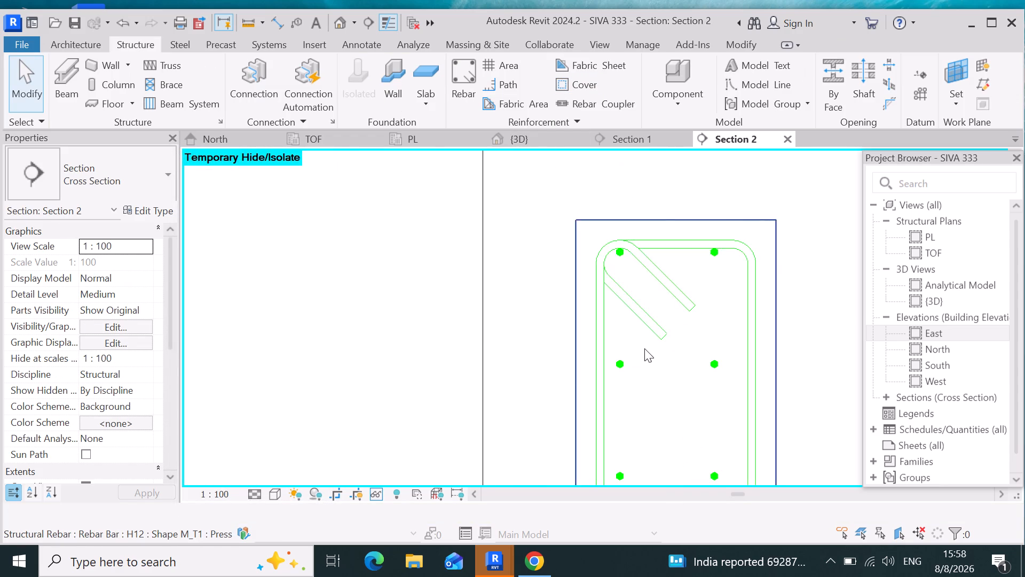
pyautogui.scroll(3, 644, 347)
pyautogui.click(609, 203)
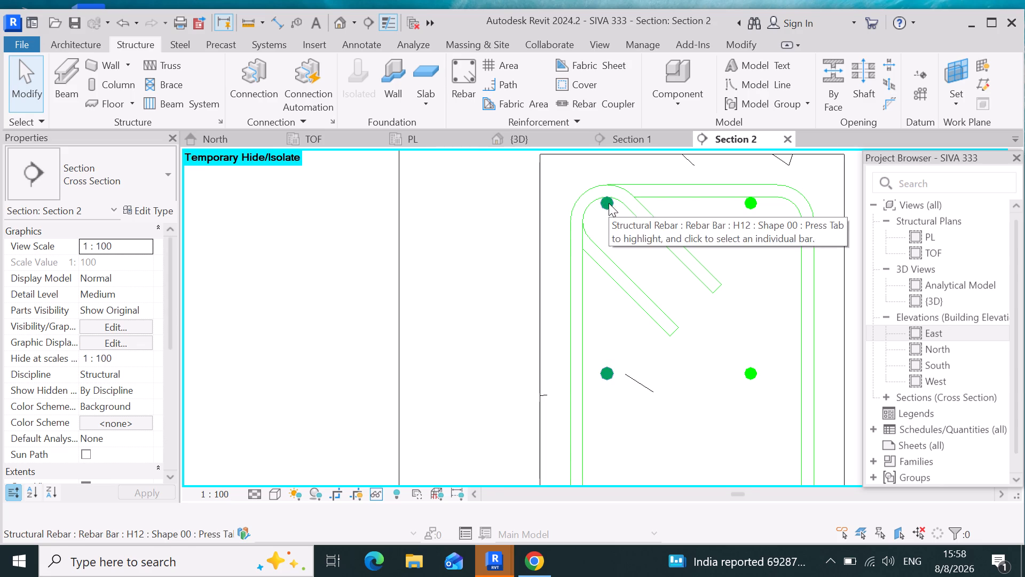
pyautogui.moveTo(609, 204); pyautogui.dragTo(611, 228)
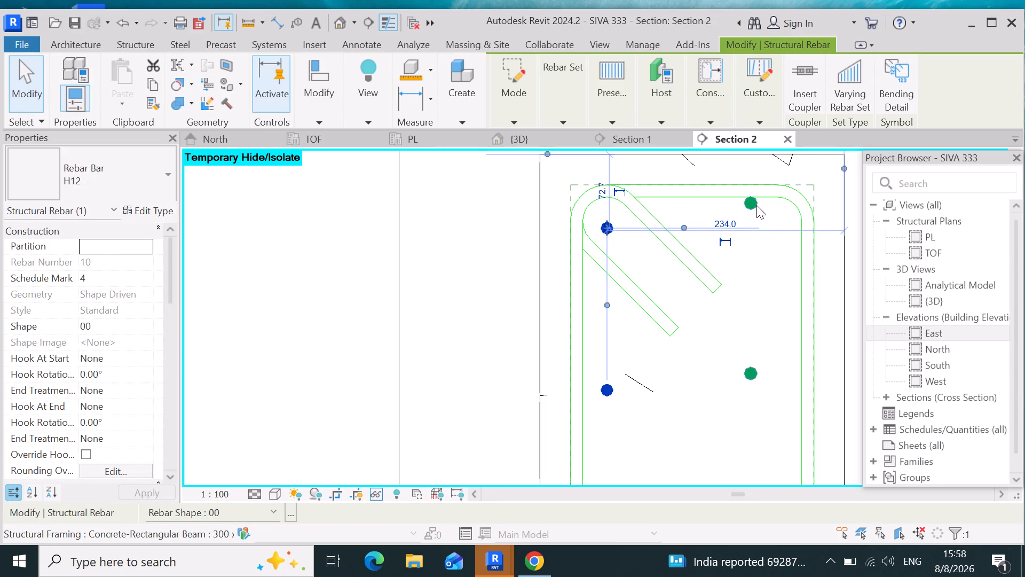
pyautogui.click(756, 205)
pyautogui.moveTo(754, 202); pyautogui.dragTo(758, 223)
pyautogui.click(758, 223)
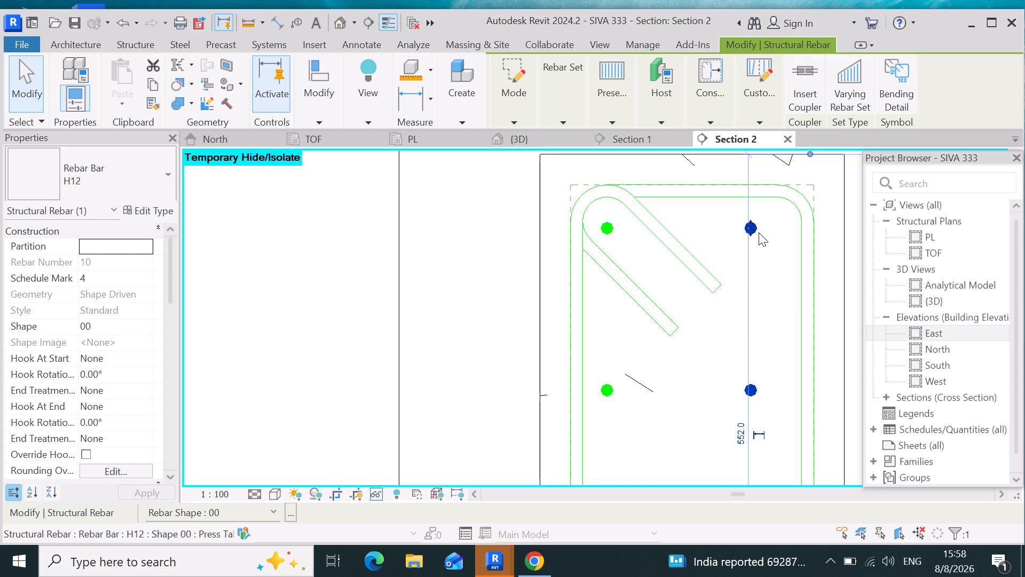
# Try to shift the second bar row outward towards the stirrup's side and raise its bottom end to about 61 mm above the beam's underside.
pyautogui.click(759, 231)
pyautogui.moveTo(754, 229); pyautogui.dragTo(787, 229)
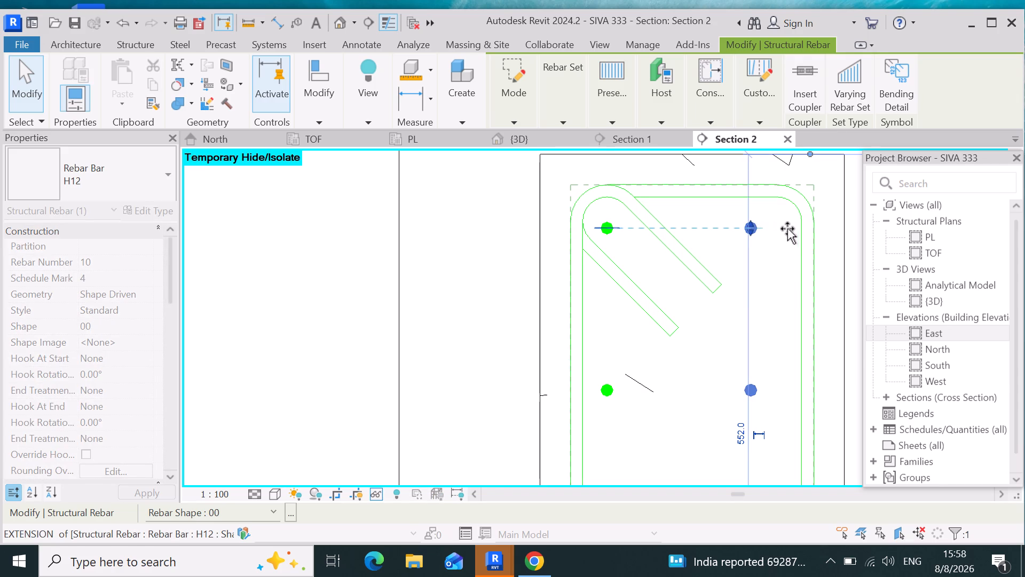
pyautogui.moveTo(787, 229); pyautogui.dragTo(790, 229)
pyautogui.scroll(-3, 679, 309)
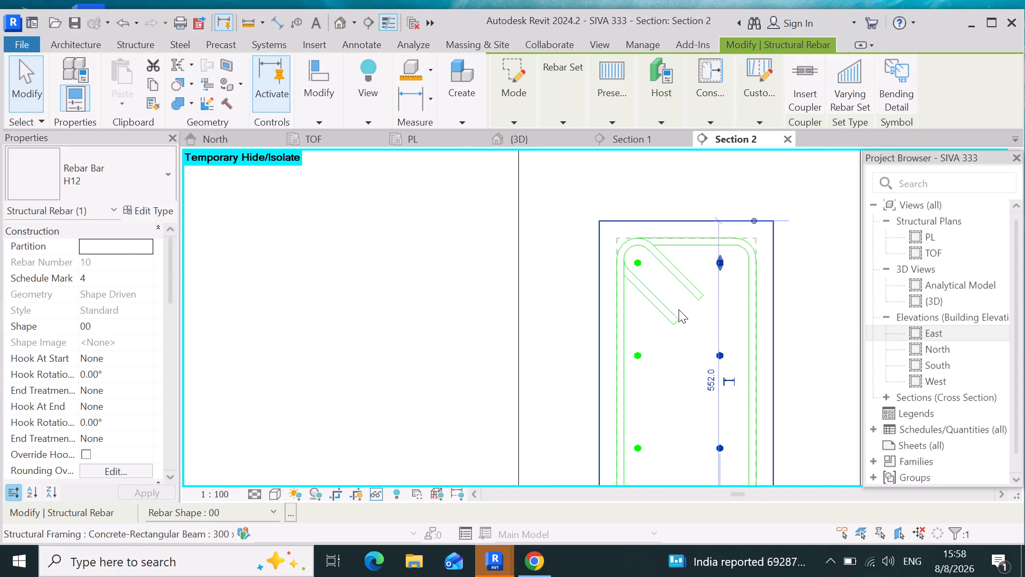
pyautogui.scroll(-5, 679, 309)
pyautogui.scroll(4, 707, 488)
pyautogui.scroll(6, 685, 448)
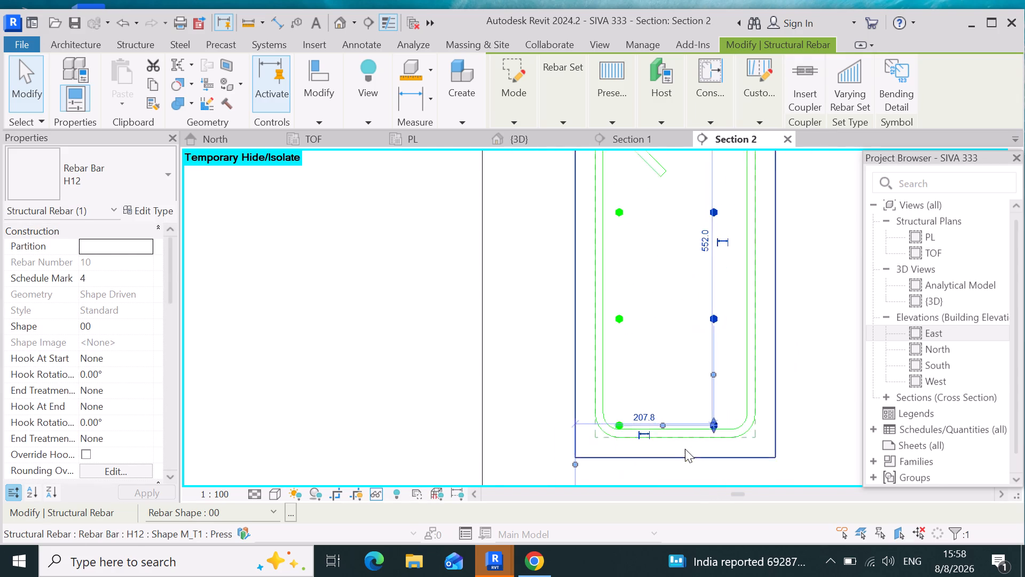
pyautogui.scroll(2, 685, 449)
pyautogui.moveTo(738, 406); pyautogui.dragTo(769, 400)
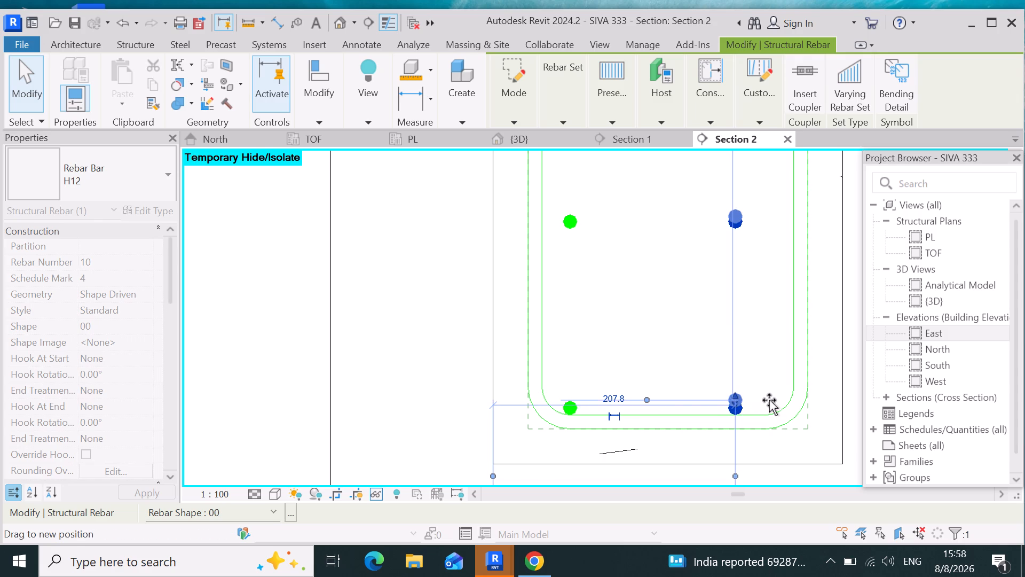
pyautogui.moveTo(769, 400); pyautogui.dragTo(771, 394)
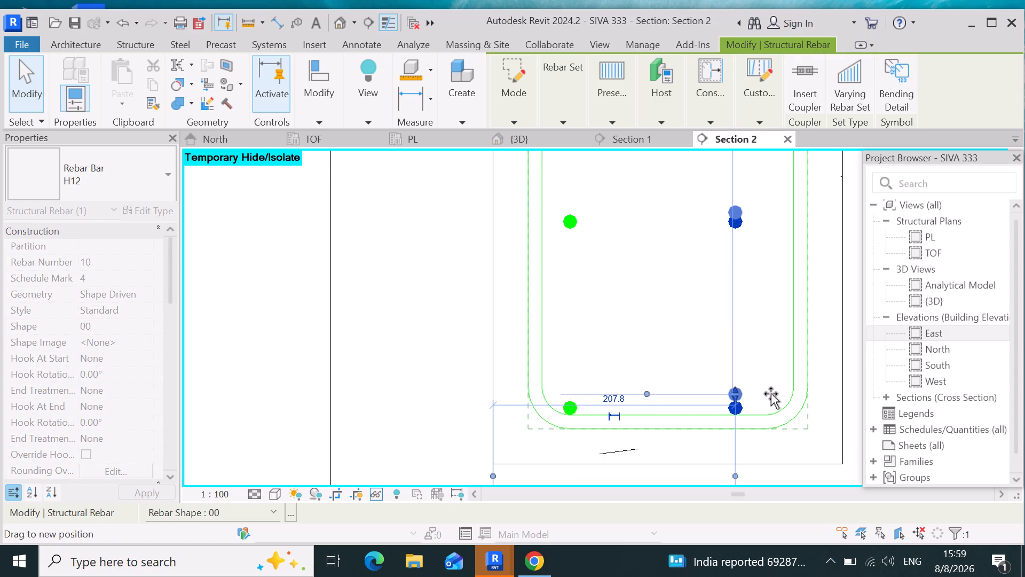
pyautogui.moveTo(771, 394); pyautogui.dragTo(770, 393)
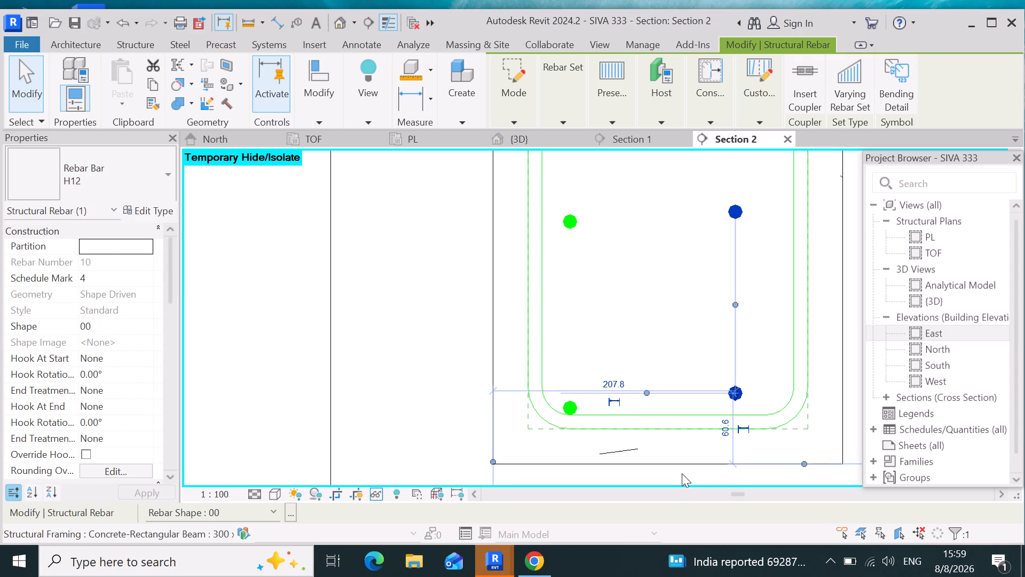
# Undo the bar row adjustments and the placement of the second bar row, keeping only the stirrup and first row at its original height.
pyautogui.hotkey('ctrl', 'z')
pyautogui.hotkey('ctrl', 'z')
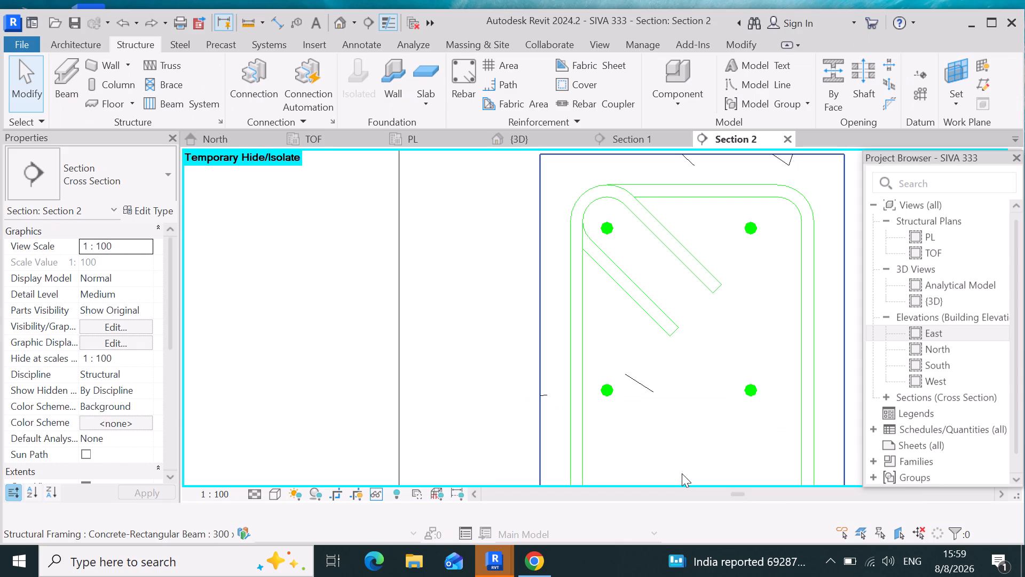
pyautogui.hotkey('ctrl', 'z')
pyautogui.hotkey('ctrl', 'z')
pyautogui.scroll(-4, 746, 420)
pyautogui.hotkey('ctrl', 'z')
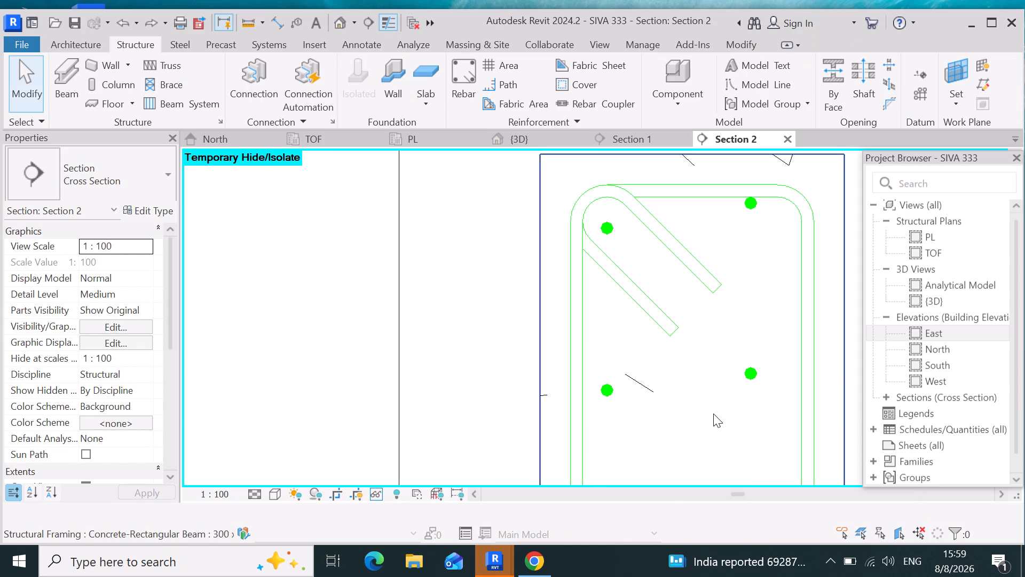
pyautogui.hotkey('ctrl', 'z')
pyautogui.hotkey('ctrl', 'z')
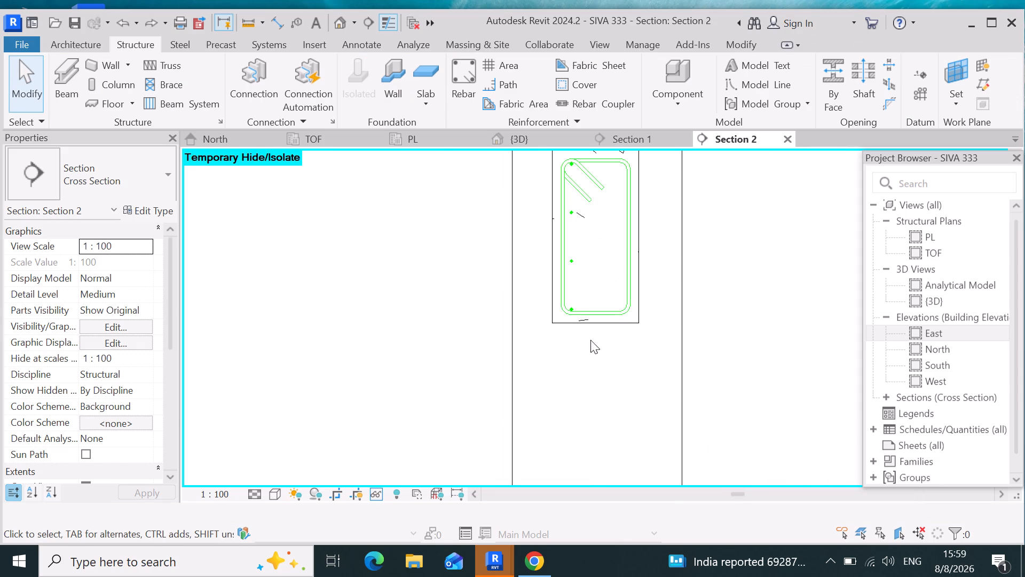
# Mirror the remaining H12 bar row to the opposite side of the stirrup about the beam's vertical centreline.
pyautogui.scroll(4, 574, 324)
pyautogui.scroll(-5, 574, 384)
pyautogui.scroll(10, 581, 198)
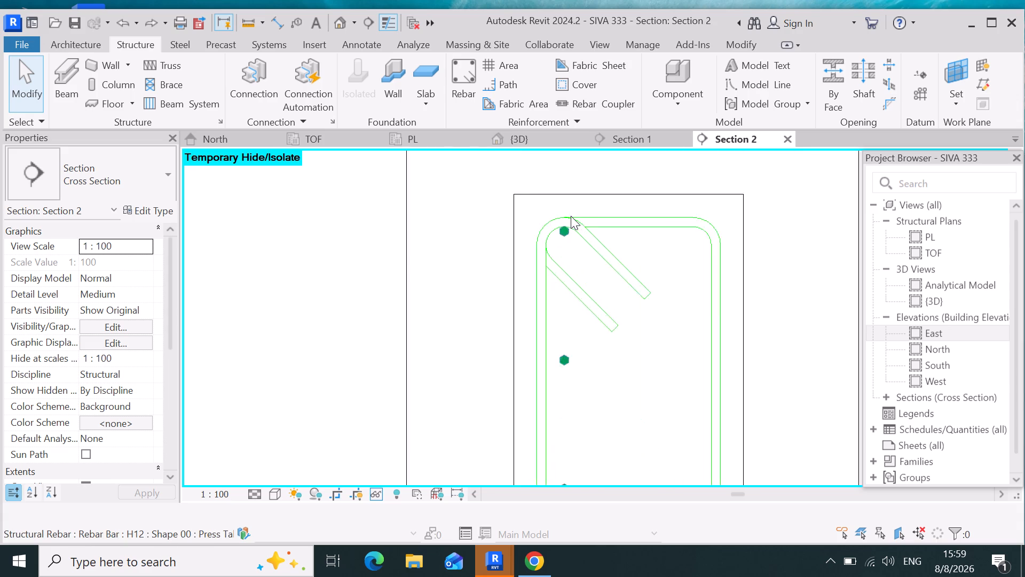
pyautogui.scroll(1, 571, 216)
pyautogui.click(556, 240)
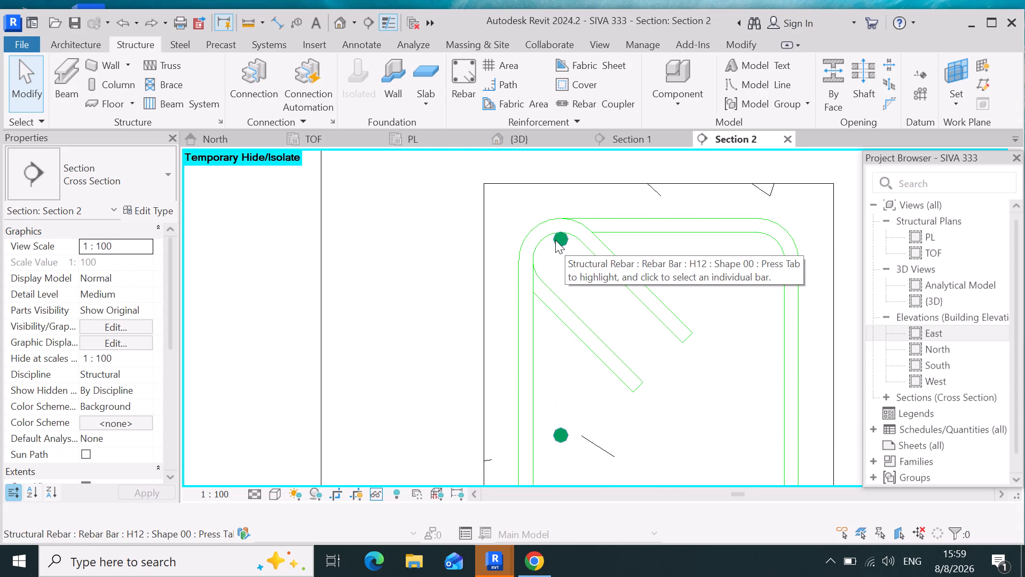
pyautogui.scroll(-6, 594, 294)
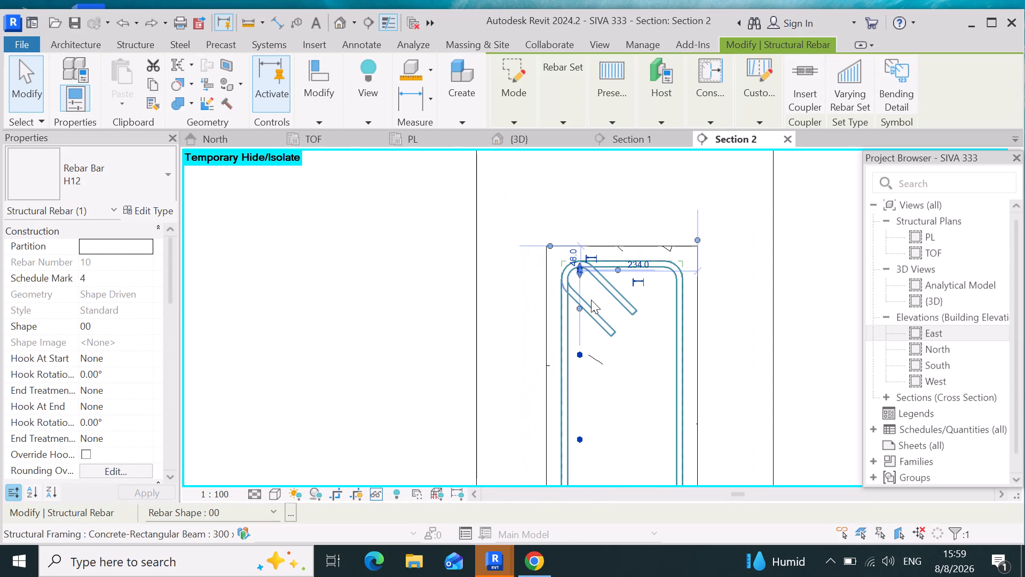
pyautogui.click(319, 122)
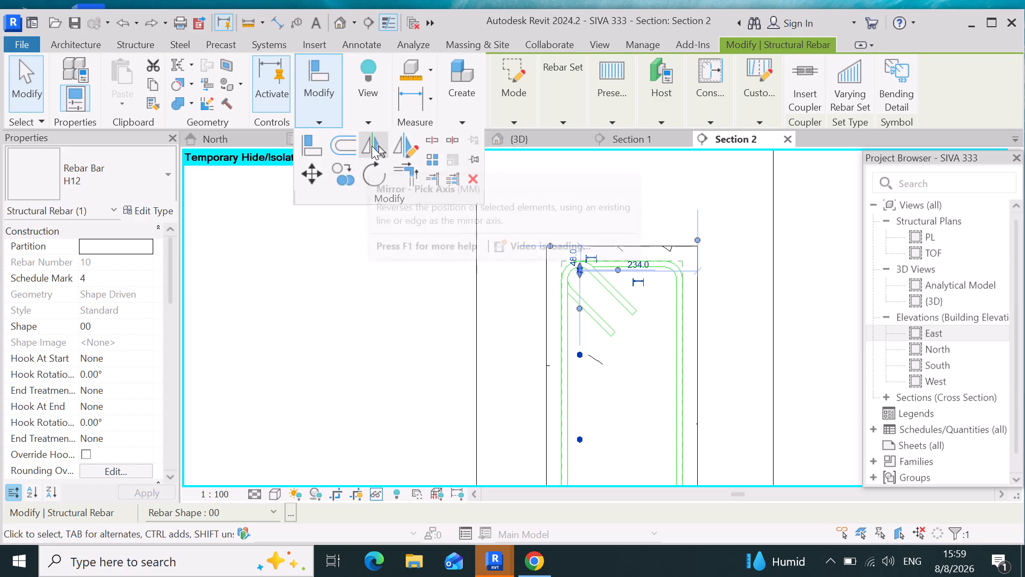
pyautogui.click(372, 146)
pyautogui.click(614, 346)
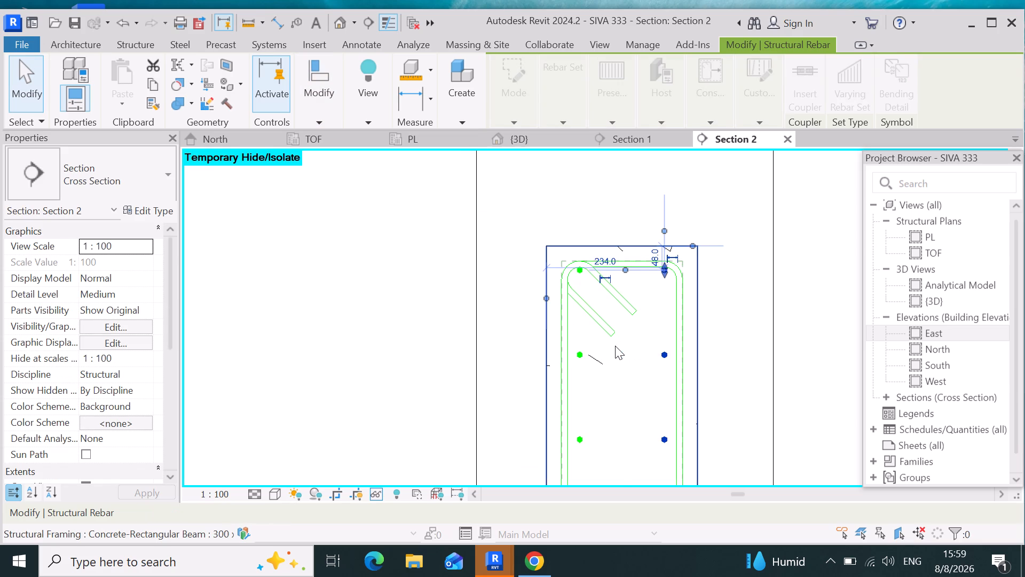
pyautogui.press('Escape')
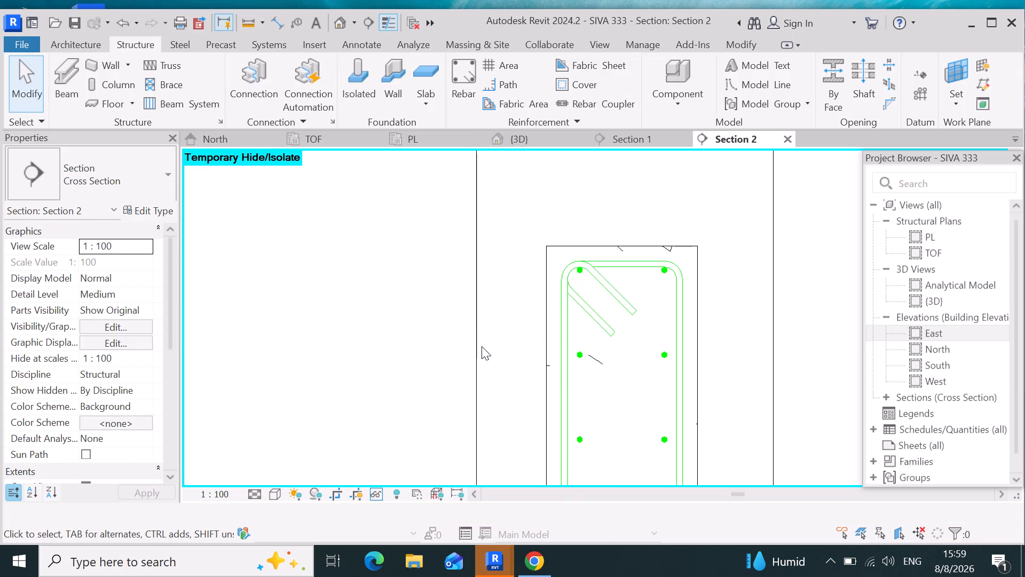
# Lower the top end of both bar rows to about 66 mm below the beam's top face, with their uppermost bars level.
pyautogui.scroll(4, 726, 265)
pyautogui.scroll(-4, 659, 235)
pyautogui.scroll(3, 579, 270)
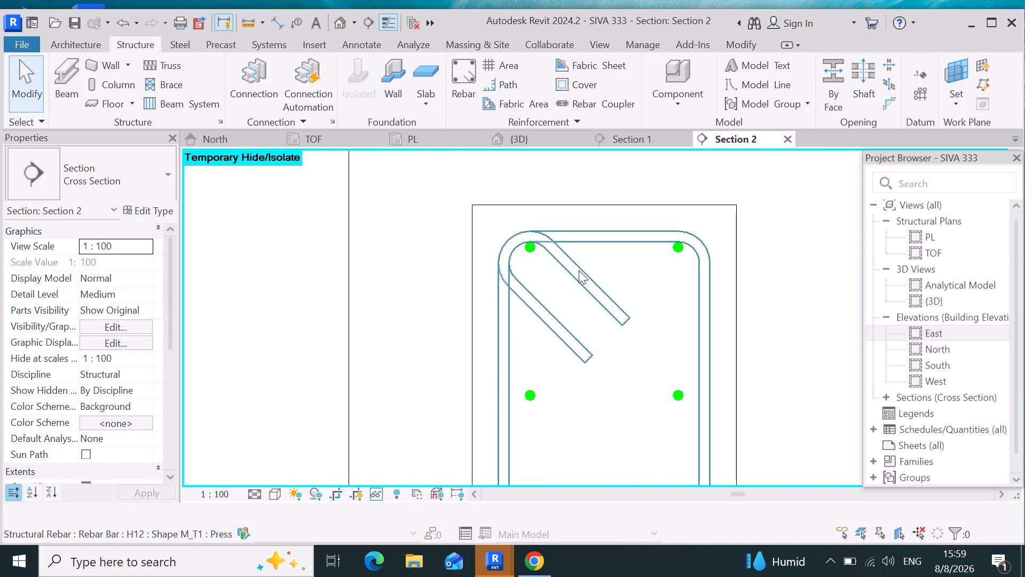
pyautogui.scroll(4, 579, 270)
pyautogui.click(508, 241)
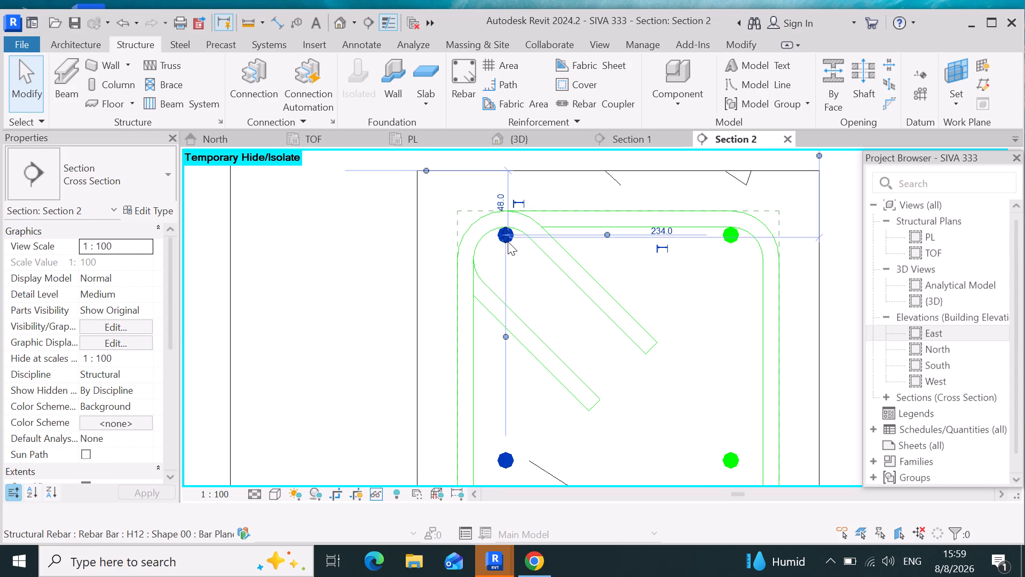
pyautogui.moveTo(504, 232); pyautogui.dragTo(504, 259)
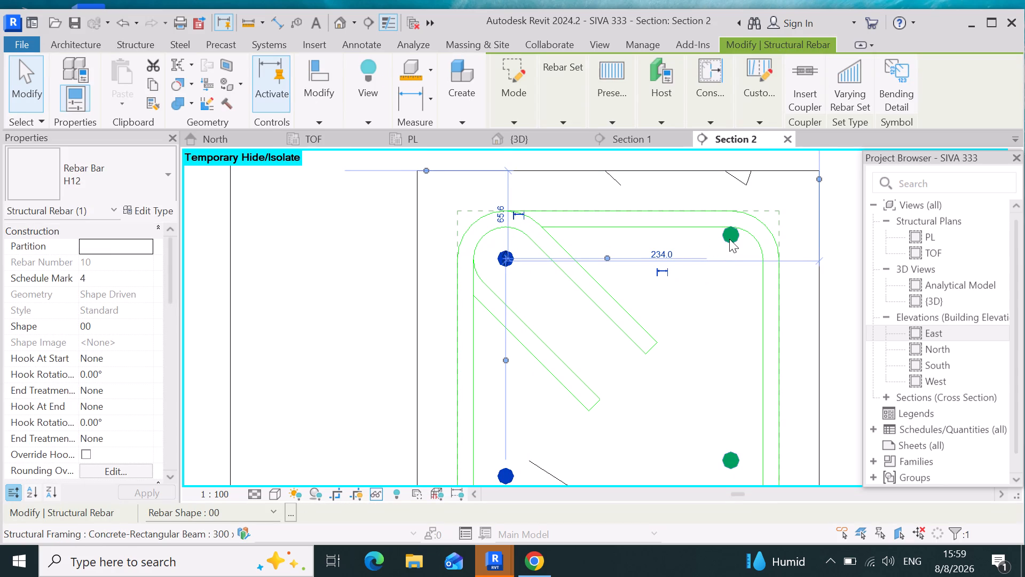
pyautogui.click(730, 238)
pyautogui.moveTo(731, 237); pyautogui.dragTo(740, 271)
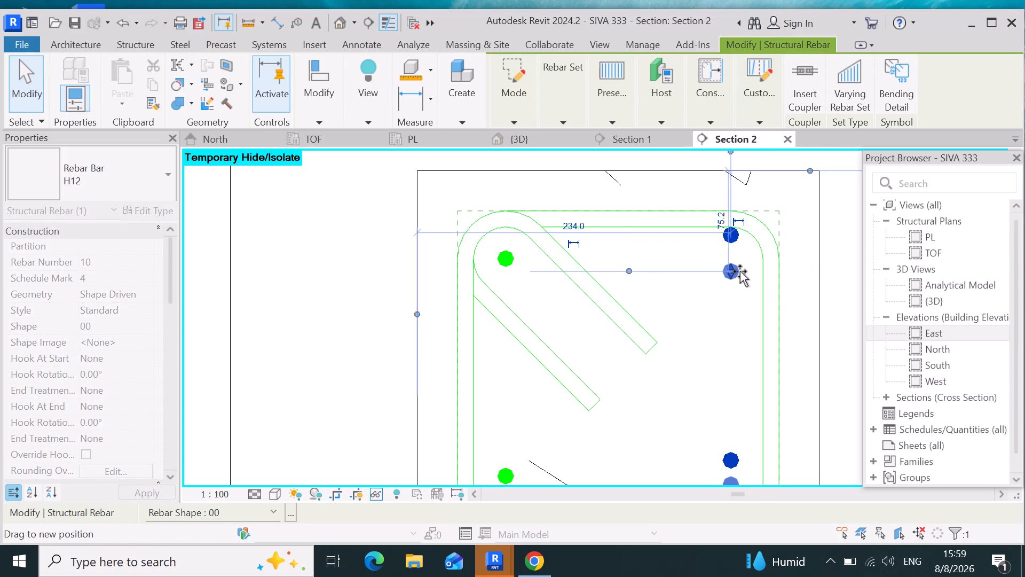
pyautogui.moveTo(740, 271); pyautogui.dragTo(739, 263)
pyautogui.click(739, 263)
# Raise the bottom end of both bar rows slightly so their lowest bars sit level, just above the stirrup's bottom bend.
pyautogui.scroll(-9, 709, 316)
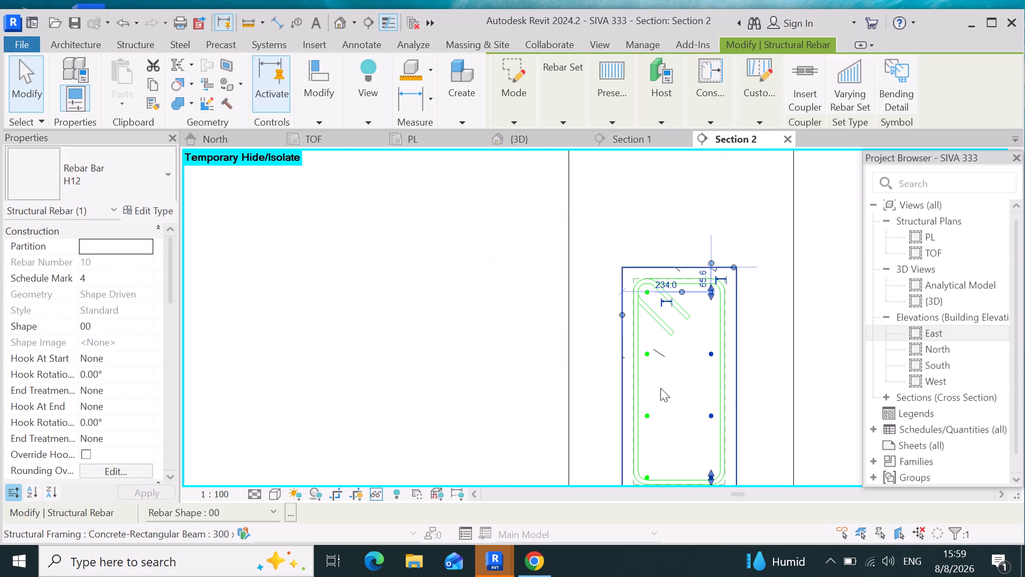
pyautogui.scroll(-3, 654, 372)
pyautogui.scroll(4, 660, 467)
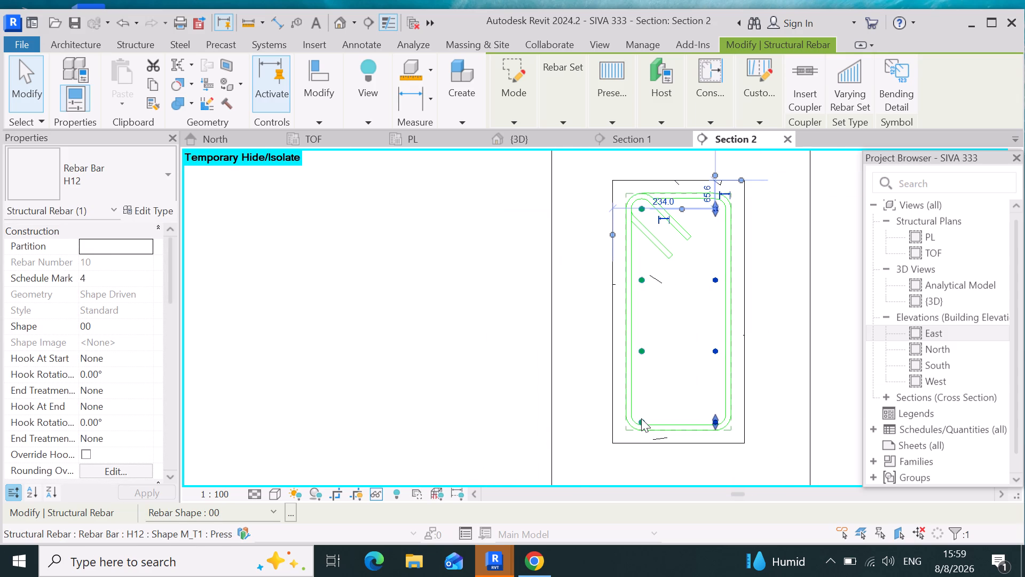
pyautogui.click(641, 418)
pyautogui.click(640, 417)
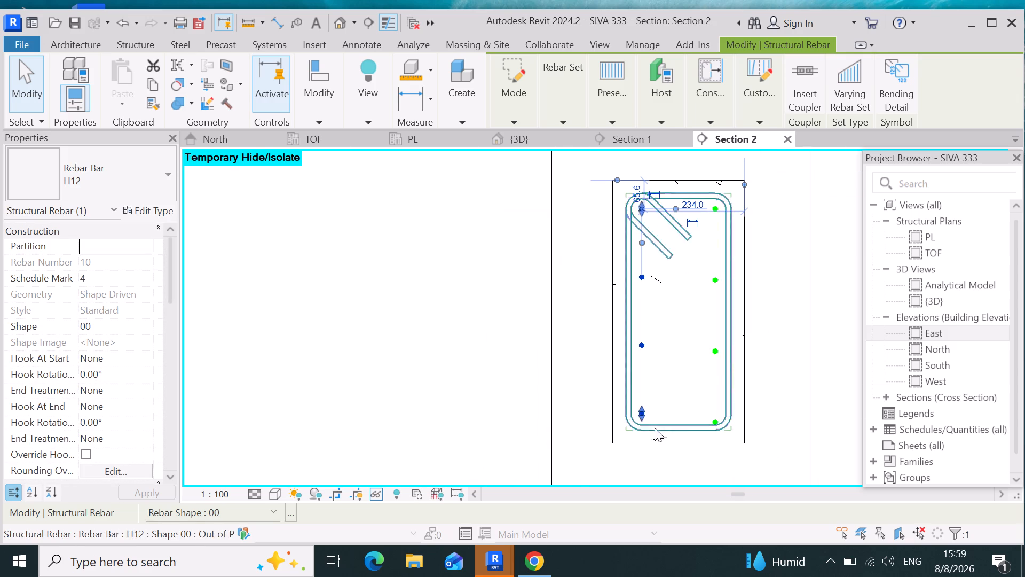
pyautogui.click(715, 420)
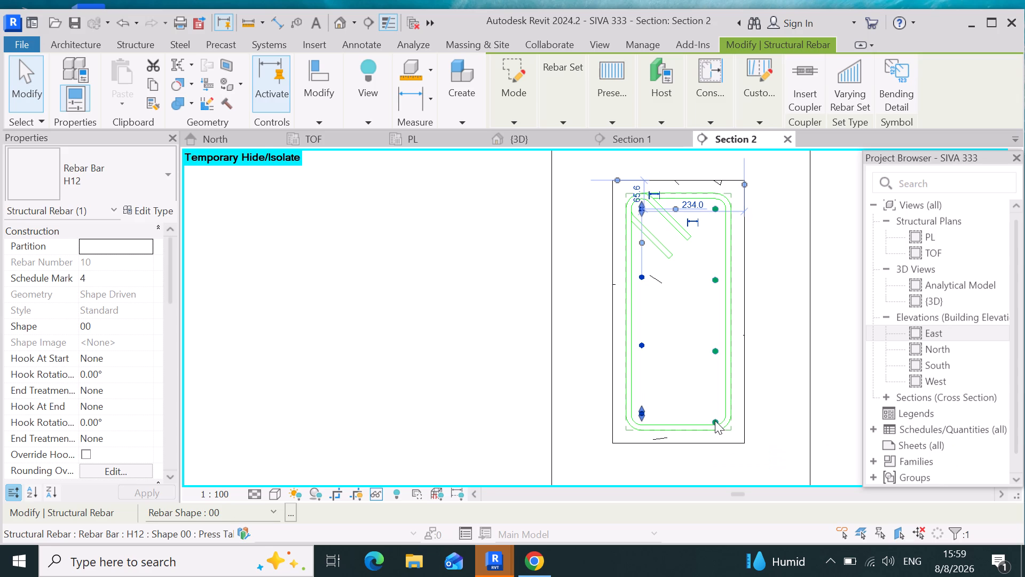
pyautogui.moveTo(715, 417); pyautogui.dragTo(715, 410)
pyautogui.click(715, 410)
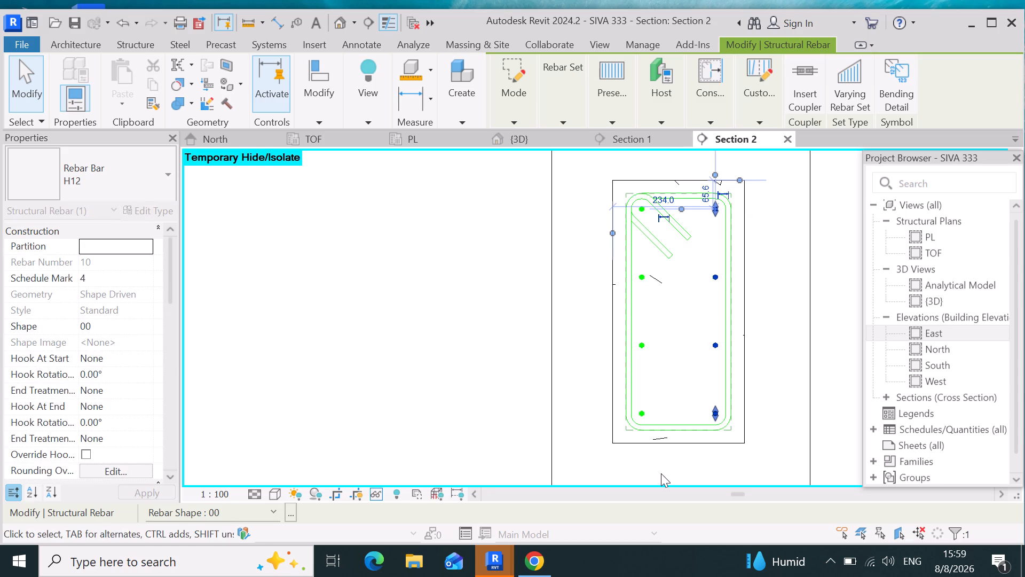
pyautogui.scroll(-4, 661, 298)
pyautogui.click(493, 338)
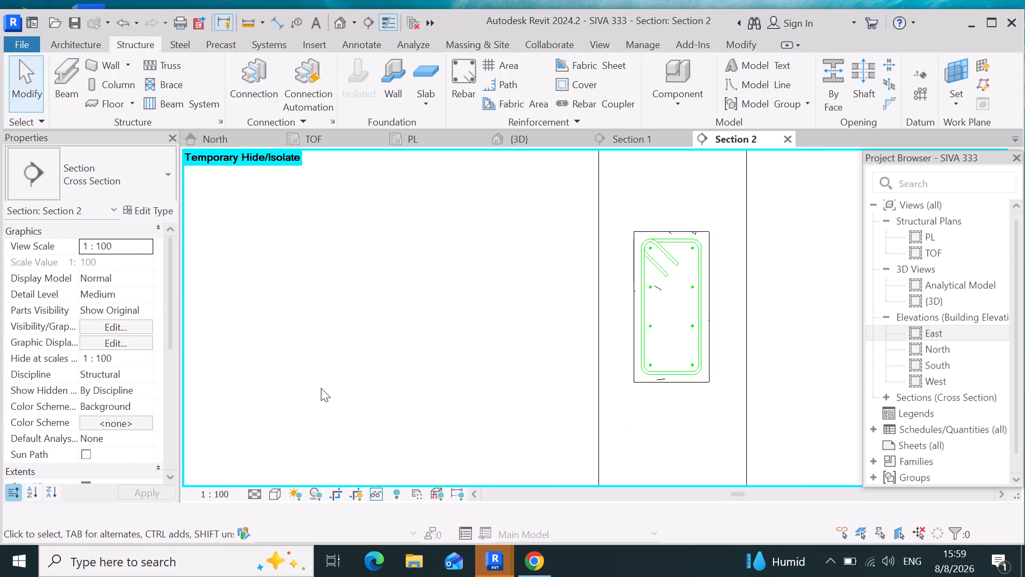
# Open the {3D} view and set its visual style to Wireframe.
pyautogui.click(524, 132)
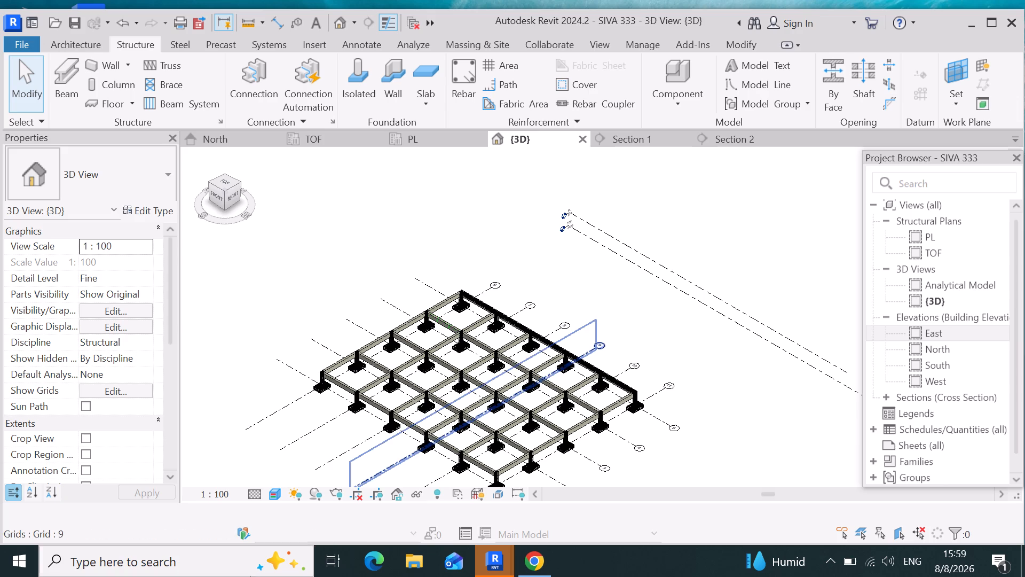
pyautogui.click(275, 488)
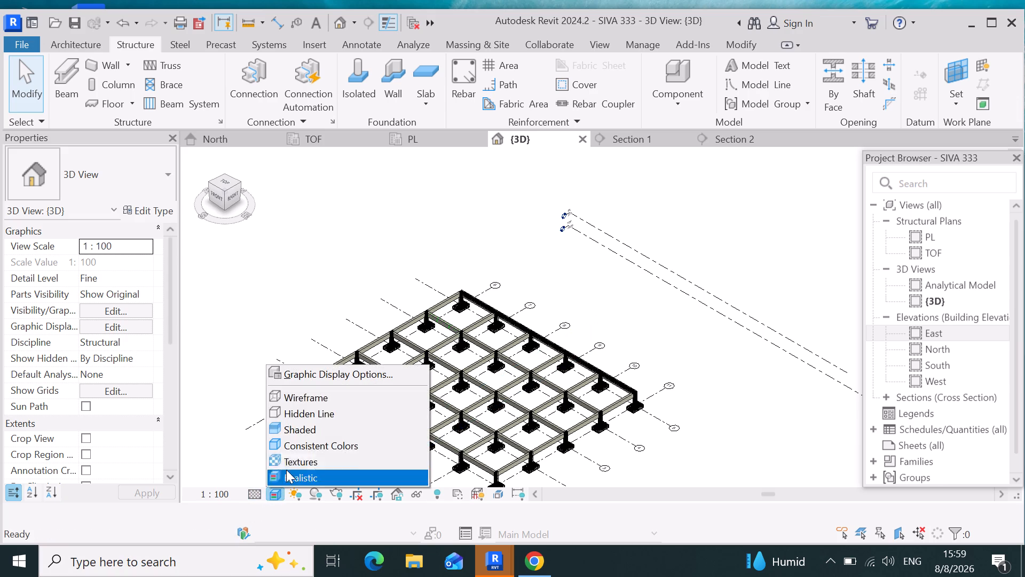
pyautogui.click(319, 400)
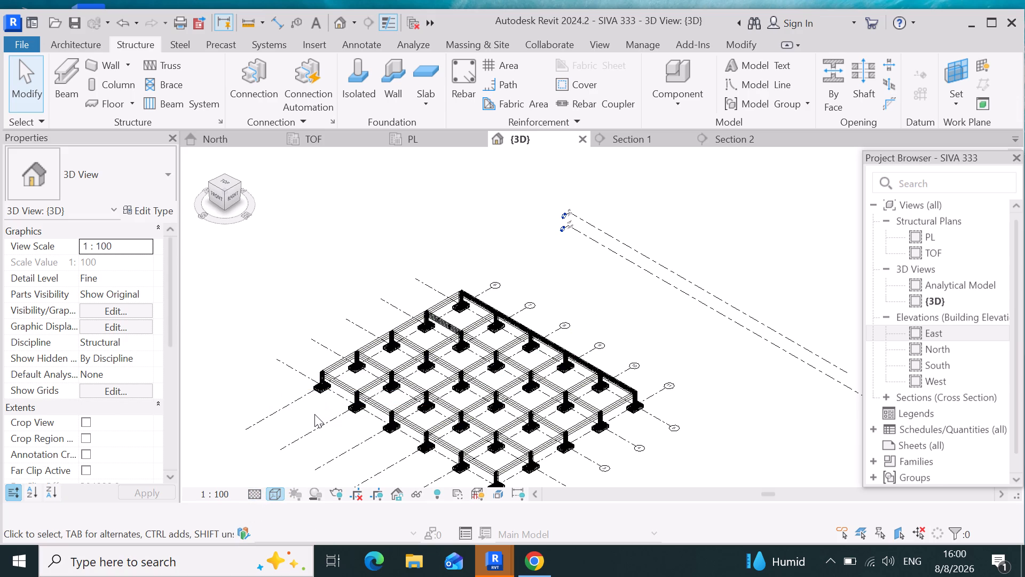
# Set the layout rule of the grid 4 beam's H12 stirrup set to Maximum Spacing with 150 mm spacing.
pyautogui.scroll(7, 451, 296)
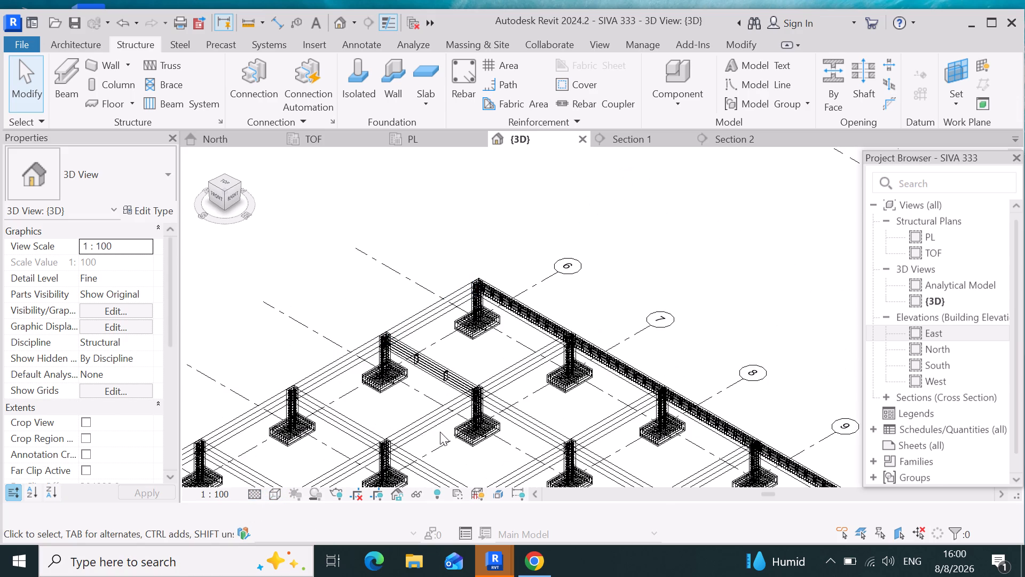
pyautogui.scroll(4, 440, 431)
pyautogui.scroll(3, 457, 327)
pyautogui.scroll(7, 404, 344)
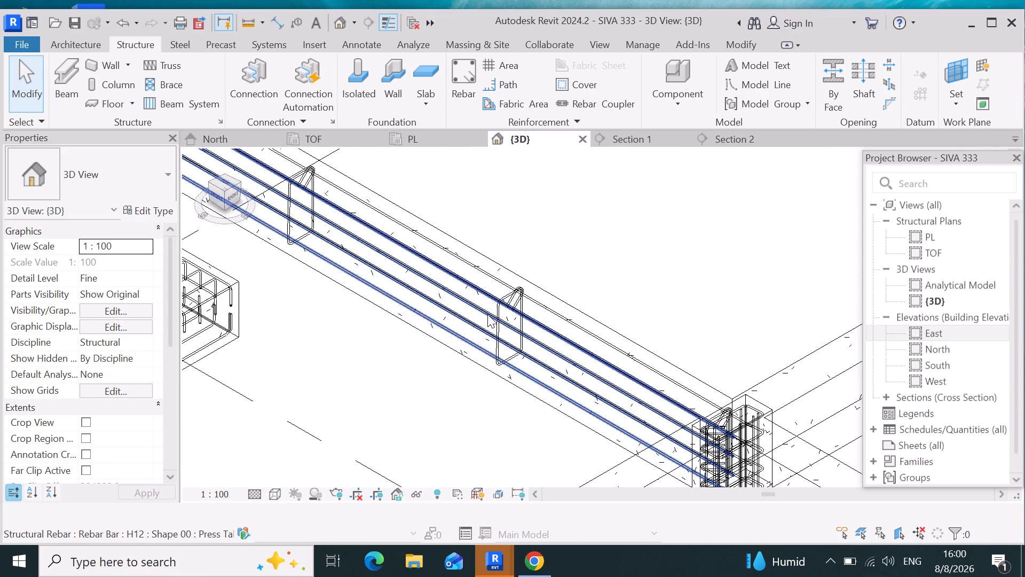
pyautogui.click(493, 306)
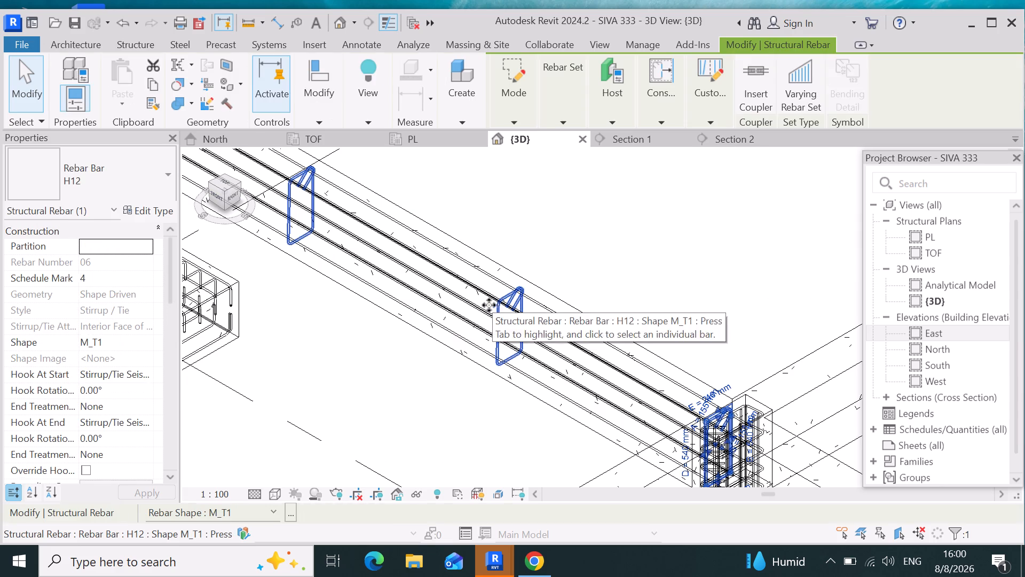
pyautogui.scroll(-5, 109, 408)
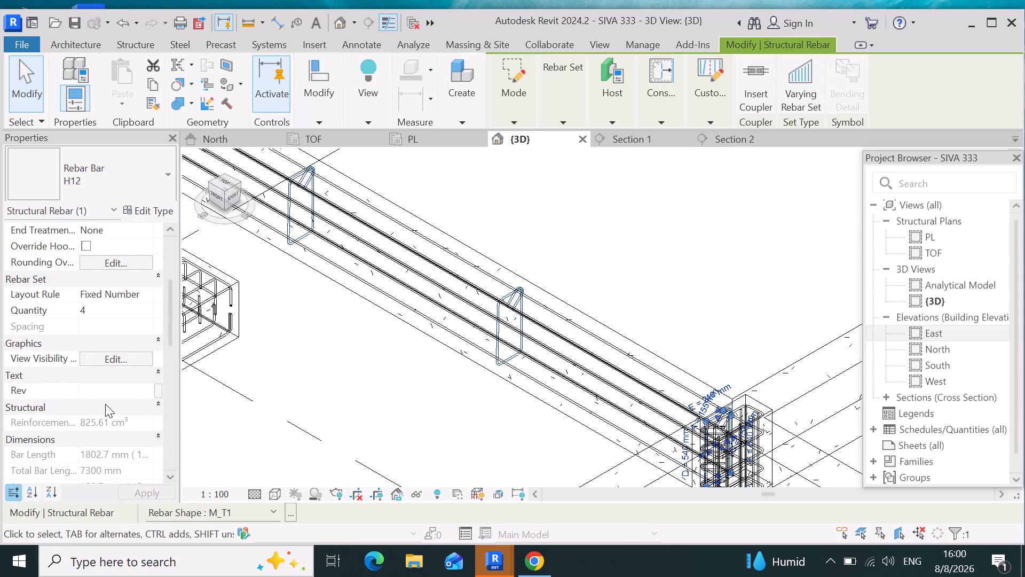
pyautogui.click(141, 297)
pyautogui.click(141, 332)
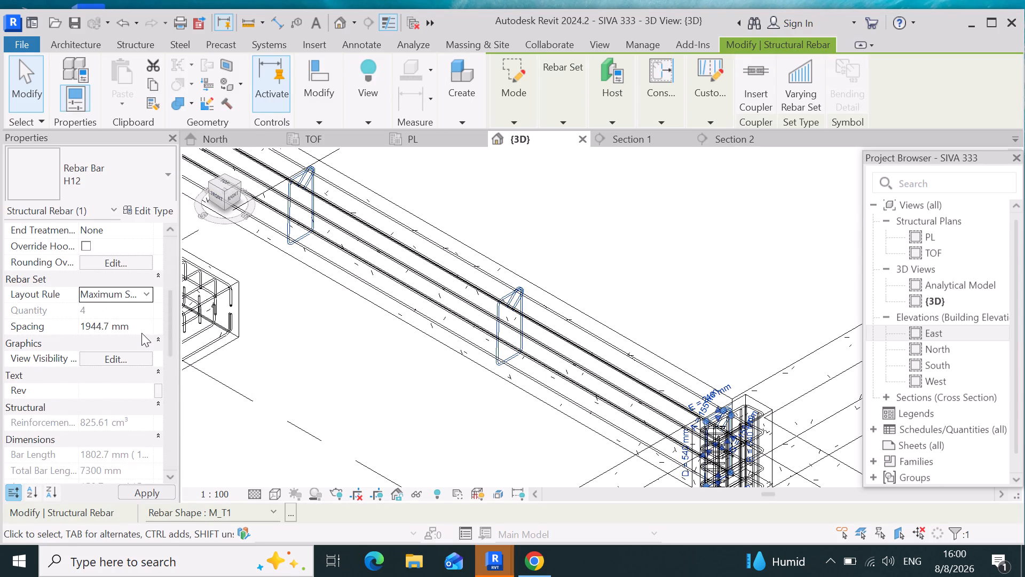
pyautogui.click(133, 329)
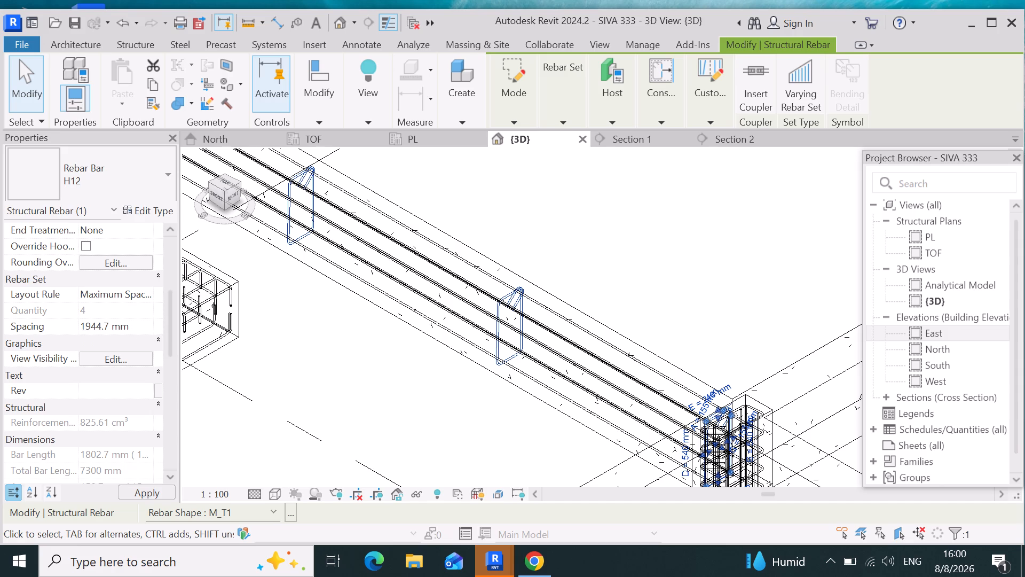
pyautogui.press('BackSpace')
pyautogui.press('BackSpace')
pyautogui.press('BackSpace')
pyautogui.press('BackSpace')
pyautogui.press('BackSpace')
pyautogui.press('BackSpace')
pyautogui.press('BackSpace')
pyautogui.press('BackSpace')
pyautogui.press('BackSpace')
pyautogui.press('BackSpace')
pyautogui.press('BackSpace')
pyautogui.press('BackSpace')
pyautogui.press('BackSpace')
pyautogui.press('BackSpace')
pyautogui.press('BackSpace')
pyautogui.press('1')
pyautogui.write('50')
pyautogui.press('Return')
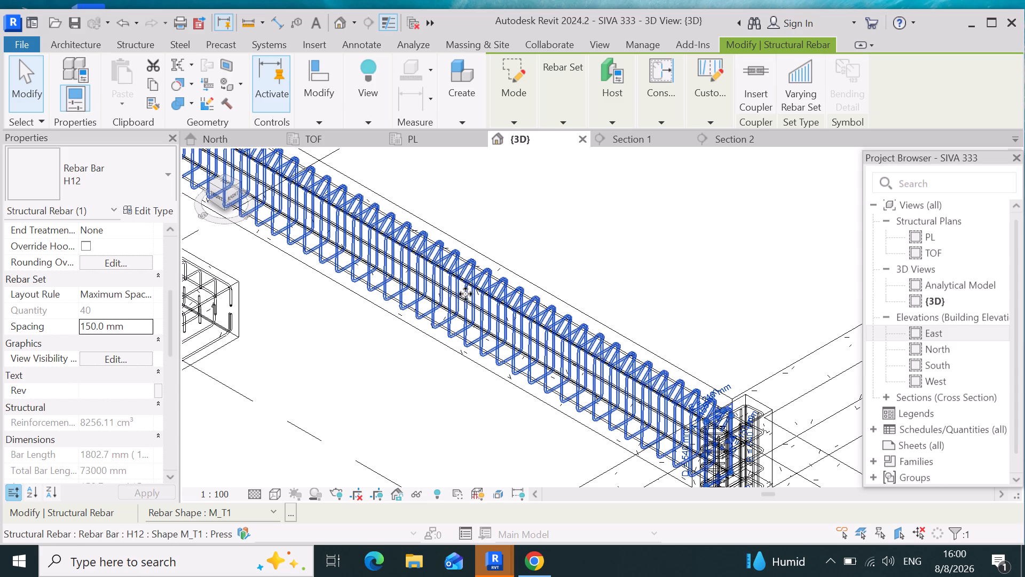
# Set the beam's stirrup set to show unobscured in the Analytical Model view.
pyautogui.click(466, 293)
pyautogui.click(126, 363)
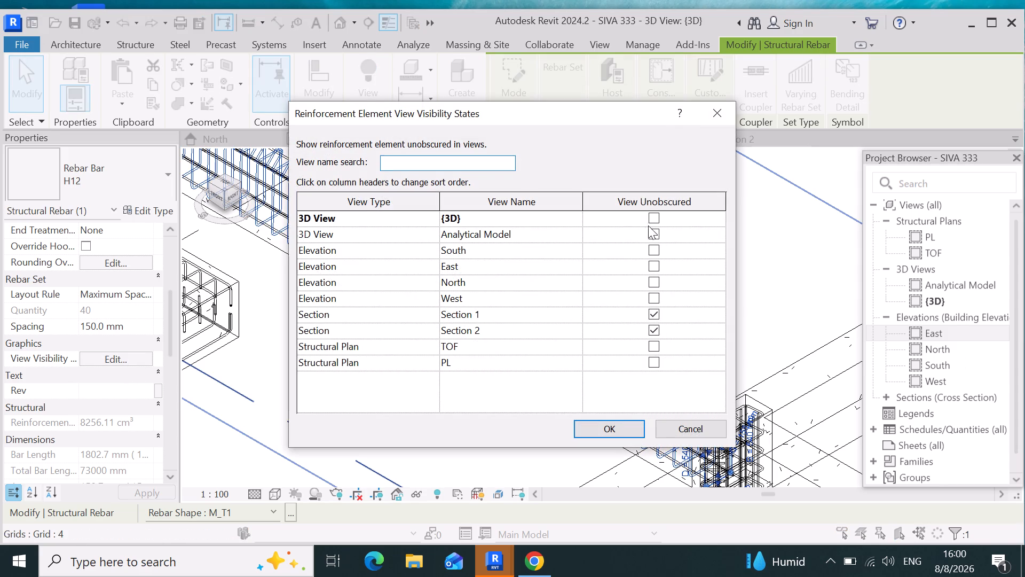
pyautogui.click(656, 235)
pyautogui.click(610, 433)
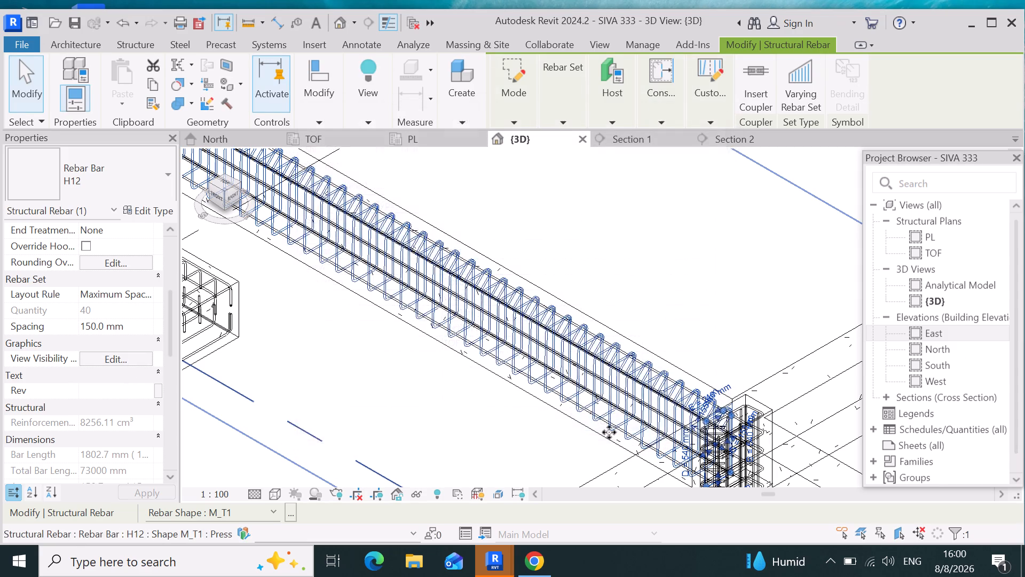
# Set the {3D} view's detail level to Fine.
pyautogui.click(255, 488)
pyautogui.click(264, 483)
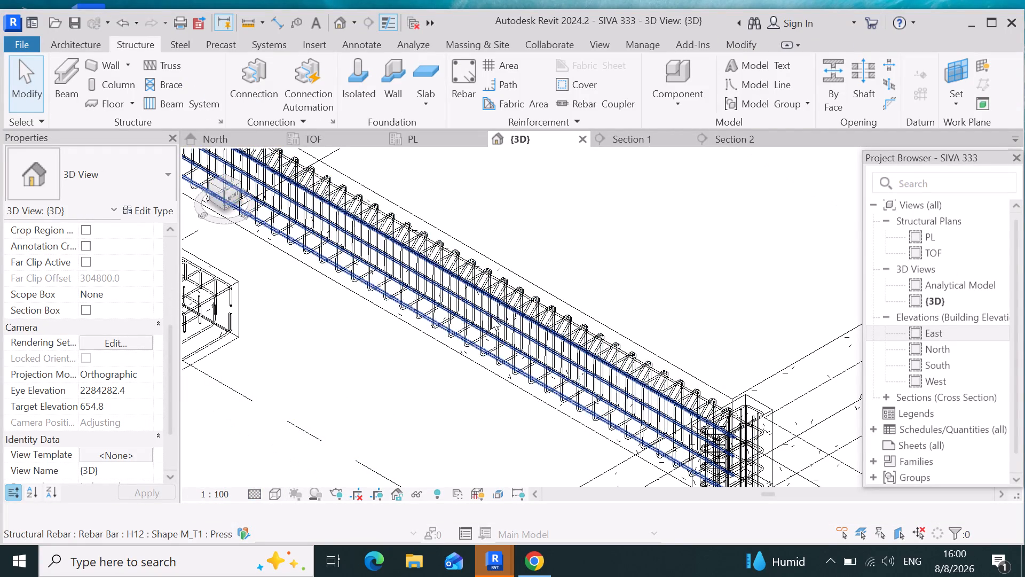
pyautogui.click(251, 494)
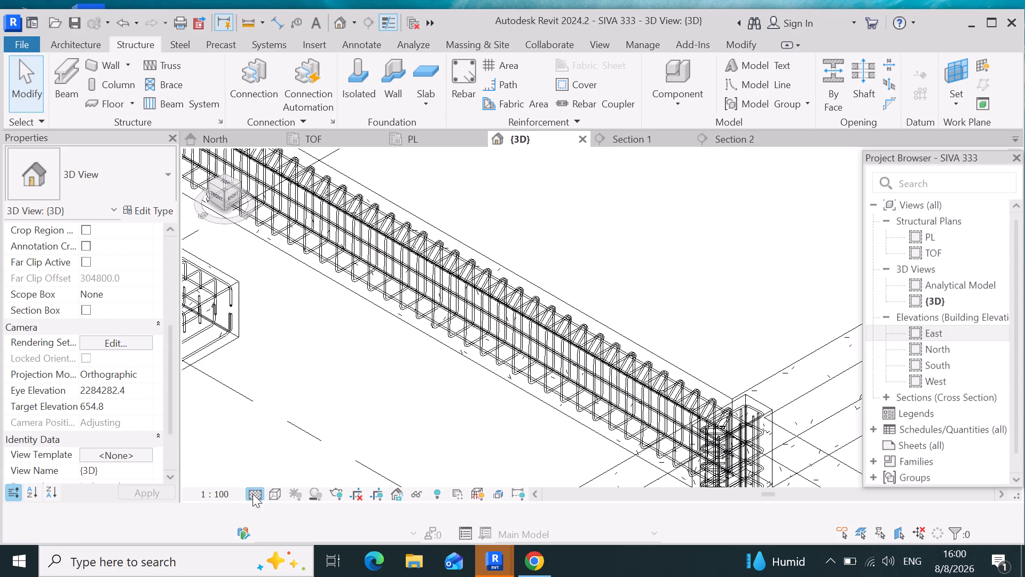
pyautogui.click(266, 477)
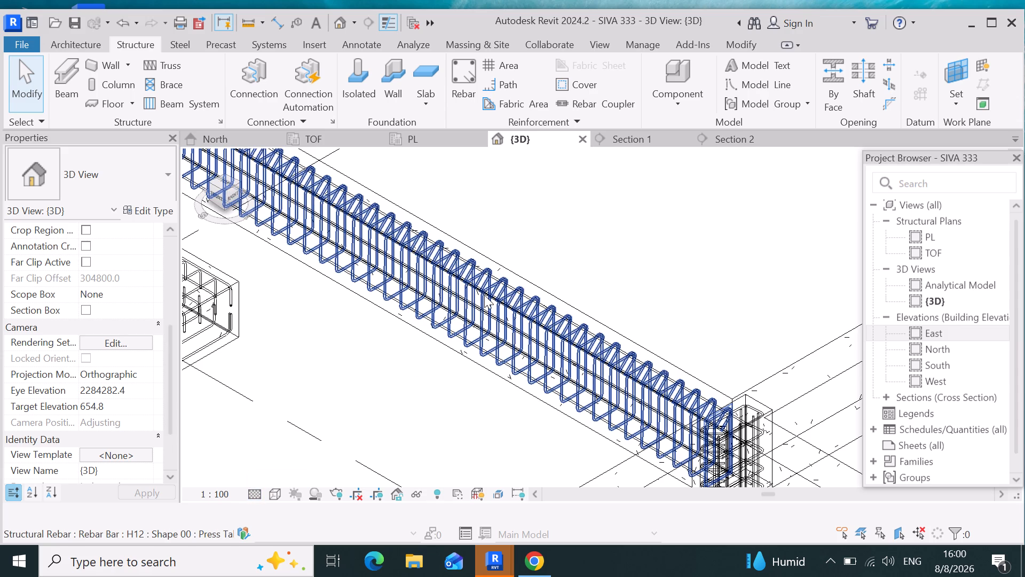
# Set the beam's longitudinal H12 bar row to show unobscured in the {3D} view.
pyautogui.click(484, 295)
pyautogui.scroll(4, 482, 319)
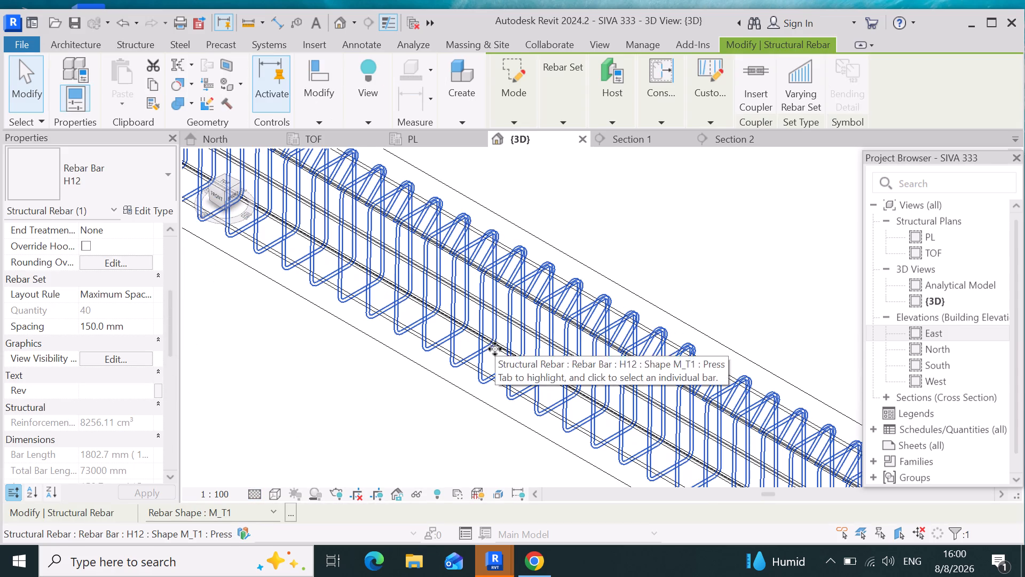
pyautogui.click(497, 345)
pyautogui.click(516, 327)
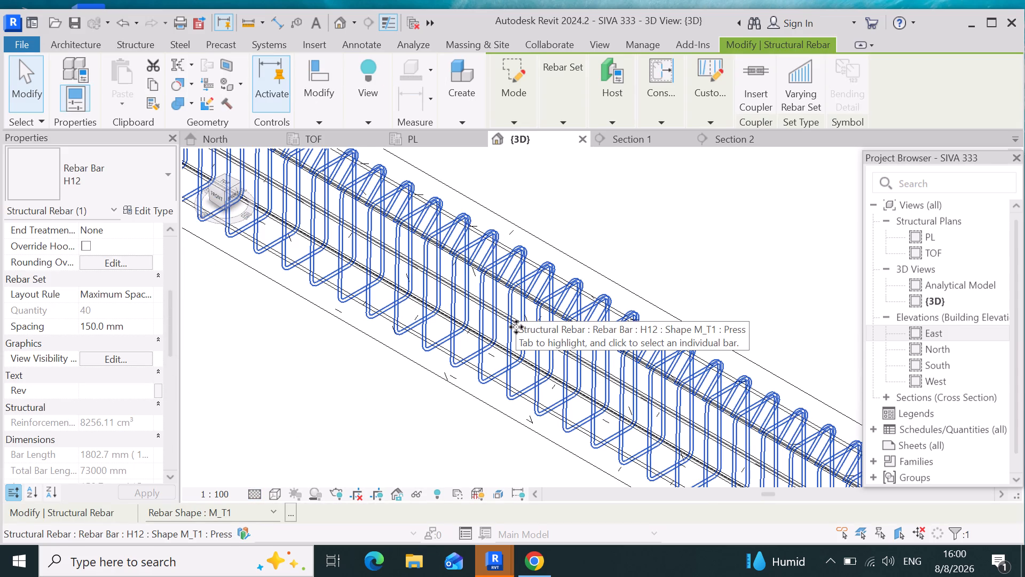
pyautogui.scroll(11, 519, 306)
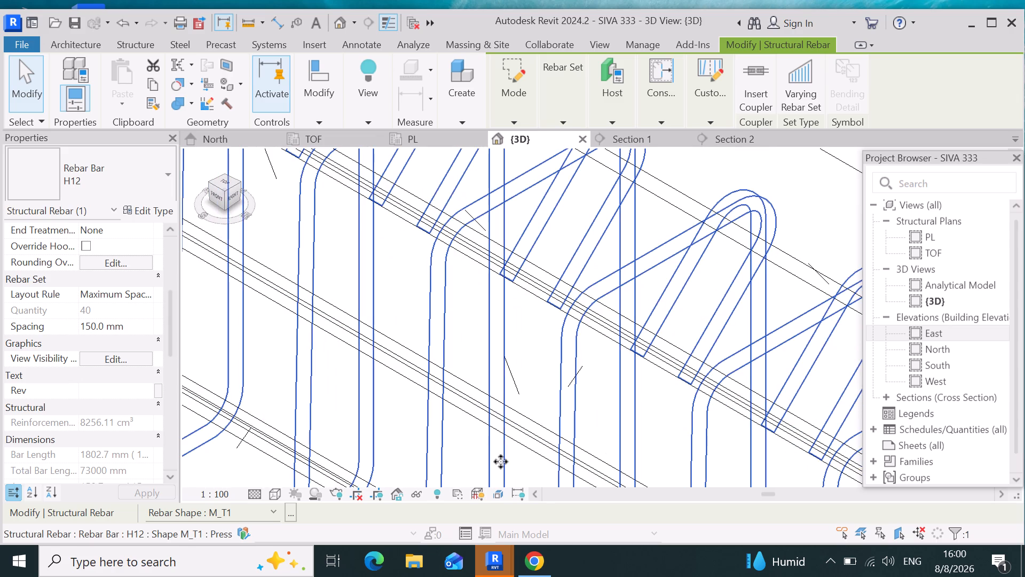
pyautogui.click(579, 308)
pyautogui.scroll(-9, 577, 306)
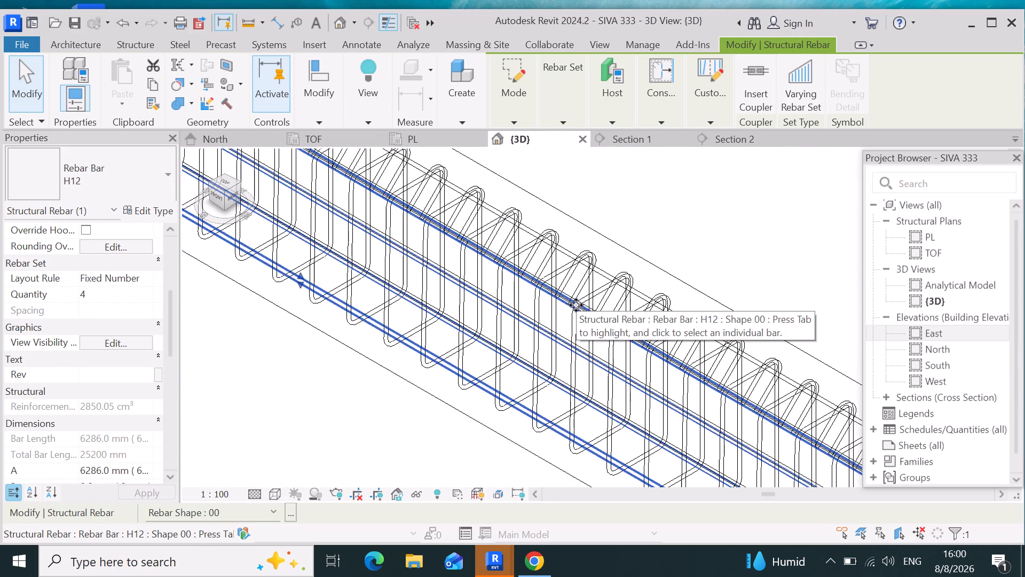
pyautogui.click(143, 345)
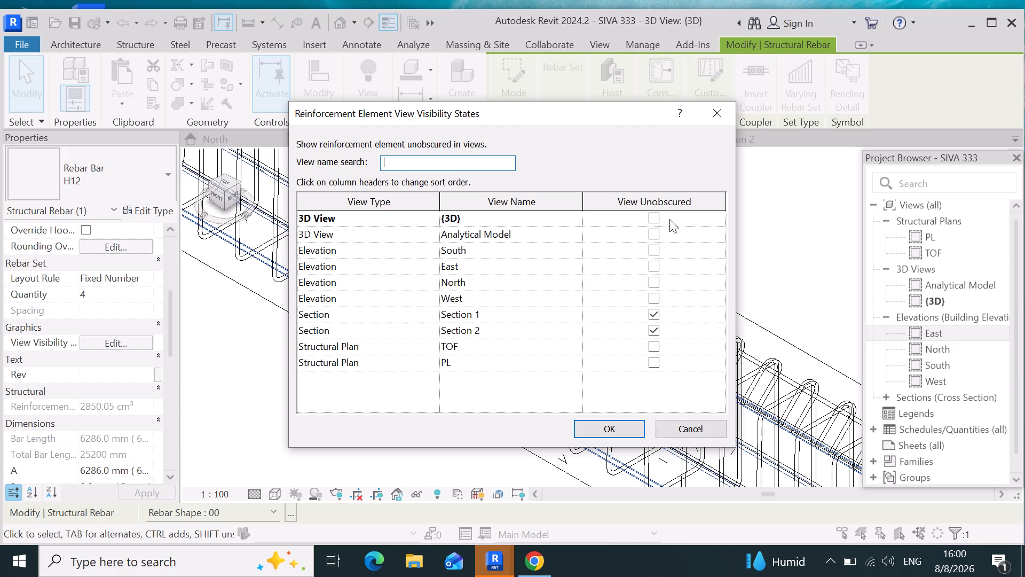
pyautogui.click(655, 217)
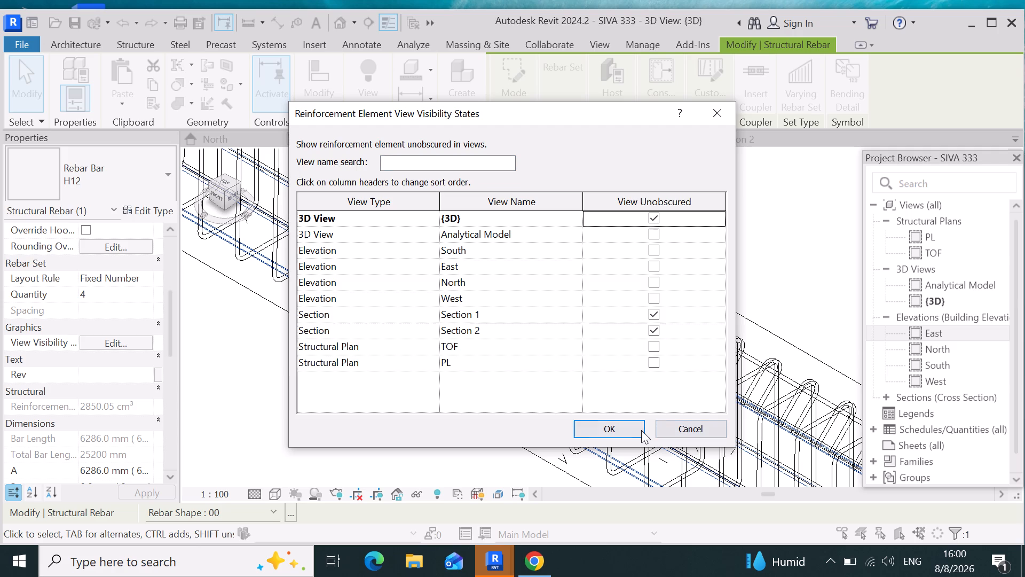
pyautogui.click(632, 429)
pyautogui.scroll(-12, 648, 354)
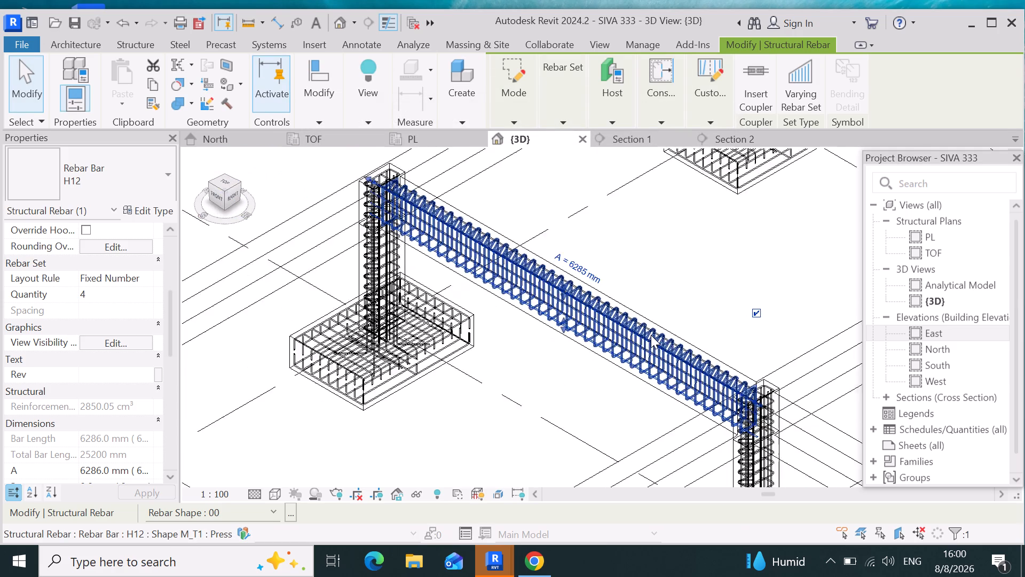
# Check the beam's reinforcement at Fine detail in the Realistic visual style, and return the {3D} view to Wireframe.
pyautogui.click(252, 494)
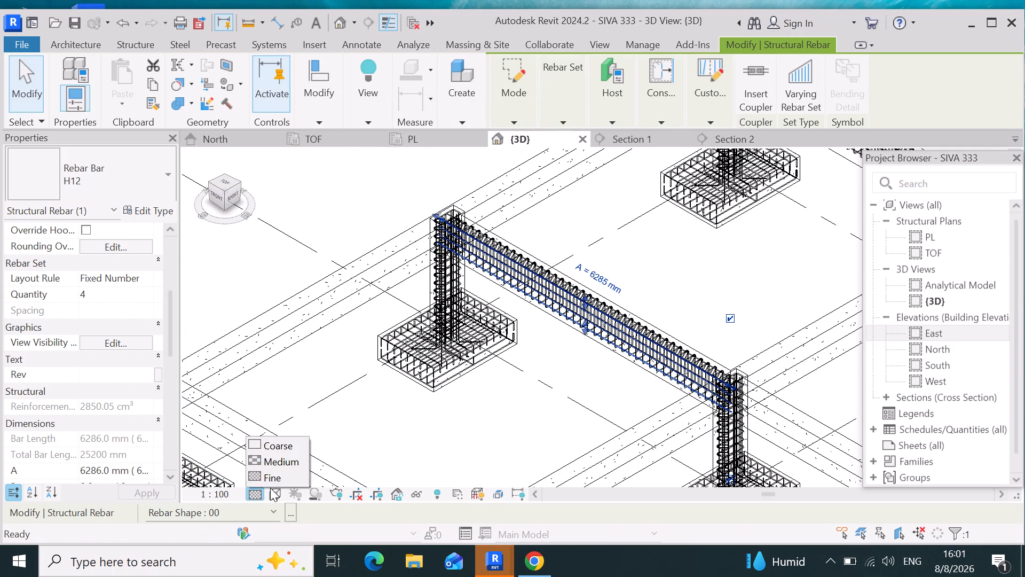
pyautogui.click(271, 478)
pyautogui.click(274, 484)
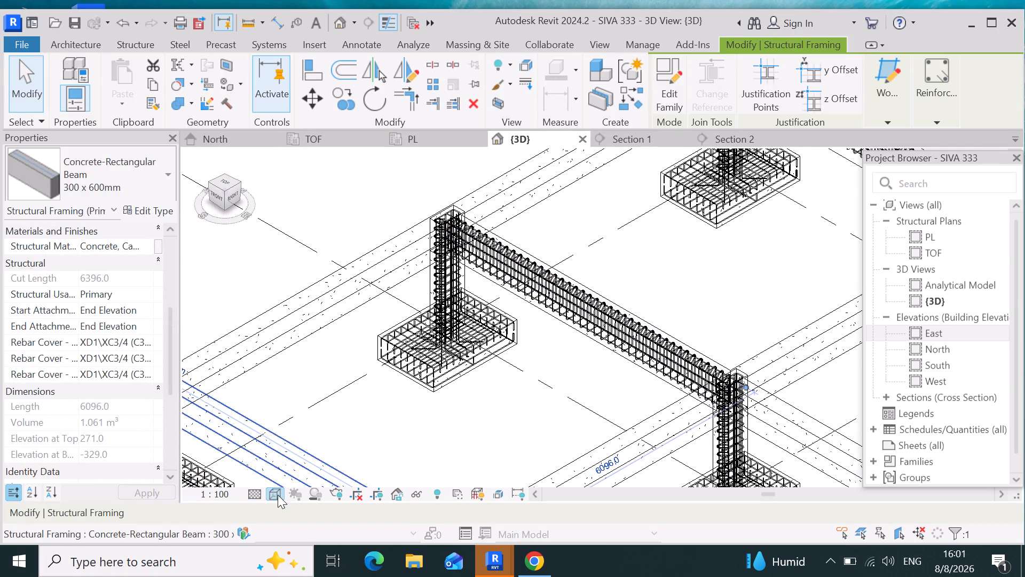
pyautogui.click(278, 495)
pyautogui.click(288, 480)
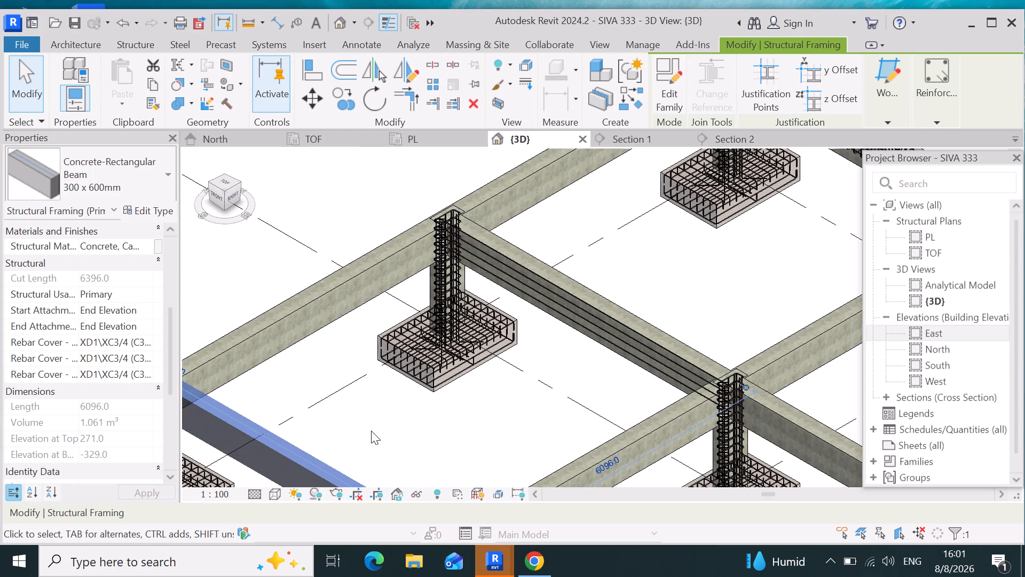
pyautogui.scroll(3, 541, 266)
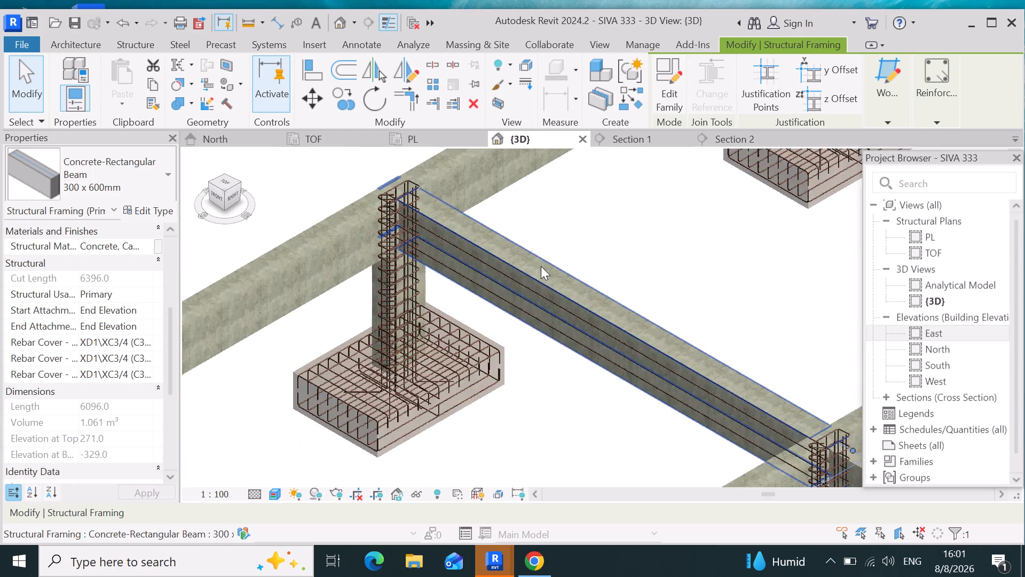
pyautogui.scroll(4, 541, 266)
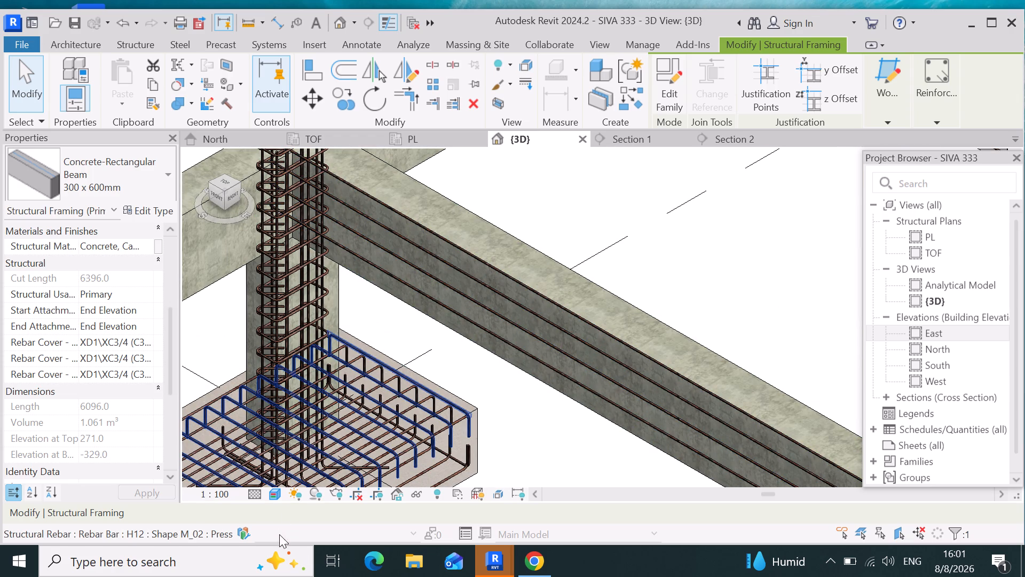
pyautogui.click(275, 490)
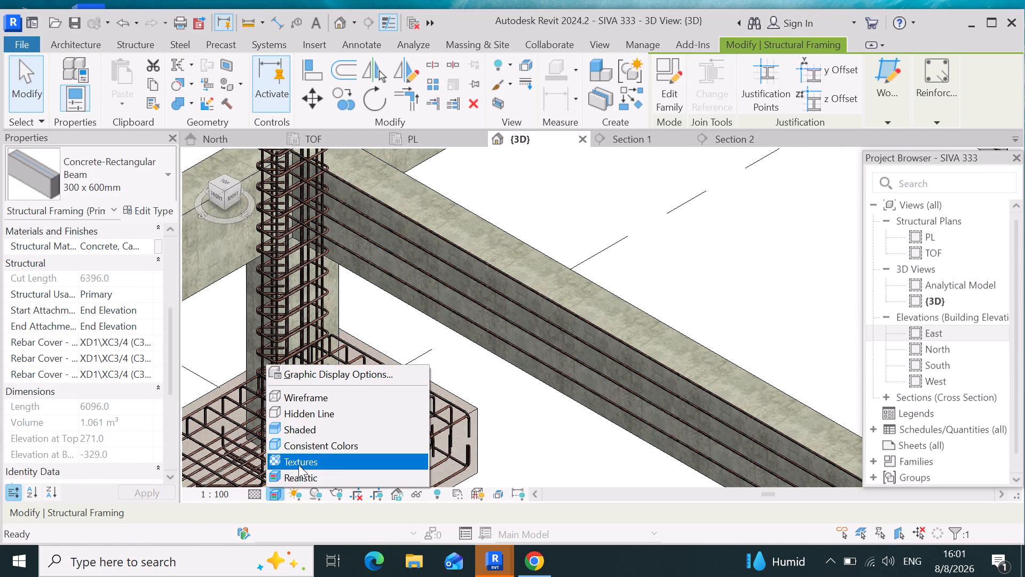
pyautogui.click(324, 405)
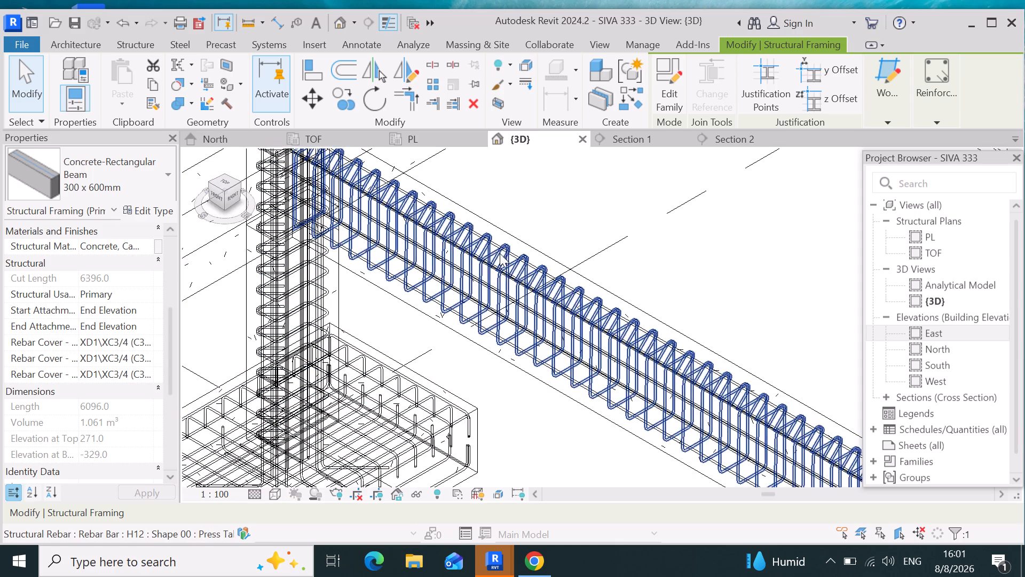
# Set the beam's stirrup set to show unobscured in the {3D} view.
pyautogui.scroll(4, 467, 251)
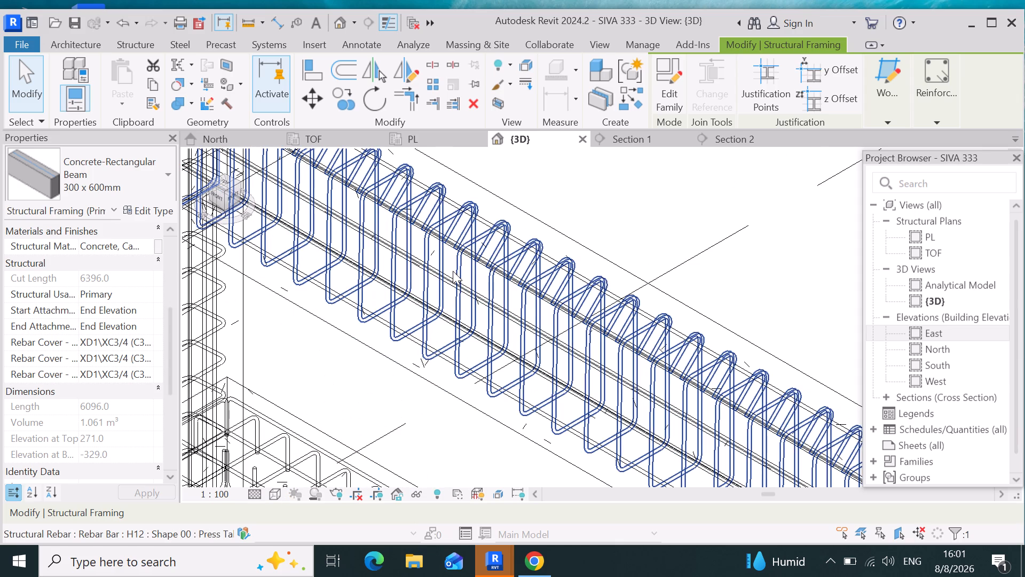
pyautogui.click(459, 266)
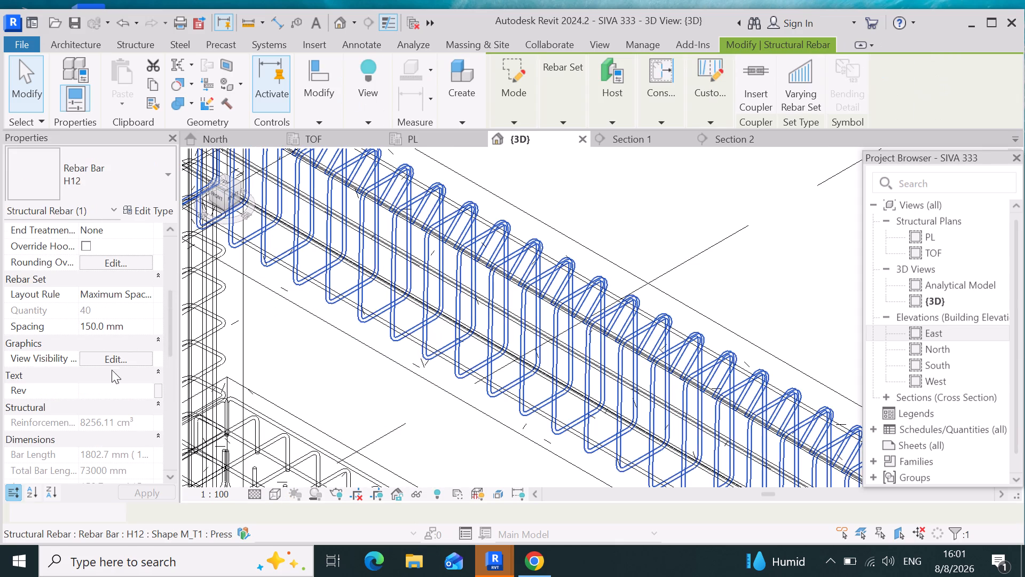
pyautogui.click(118, 354)
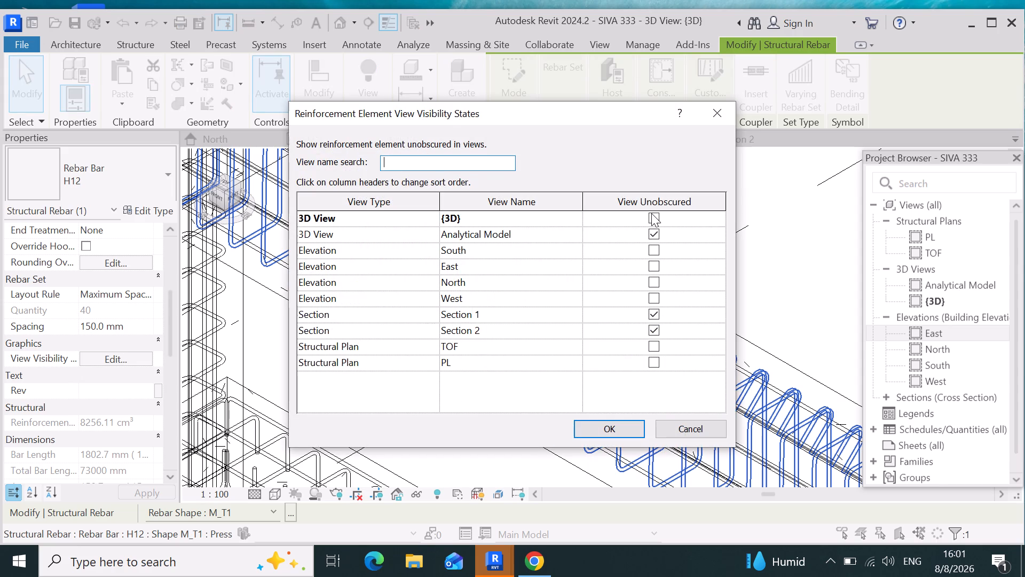
pyautogui.click(651, 213)
pyautogui.click(618, 426)
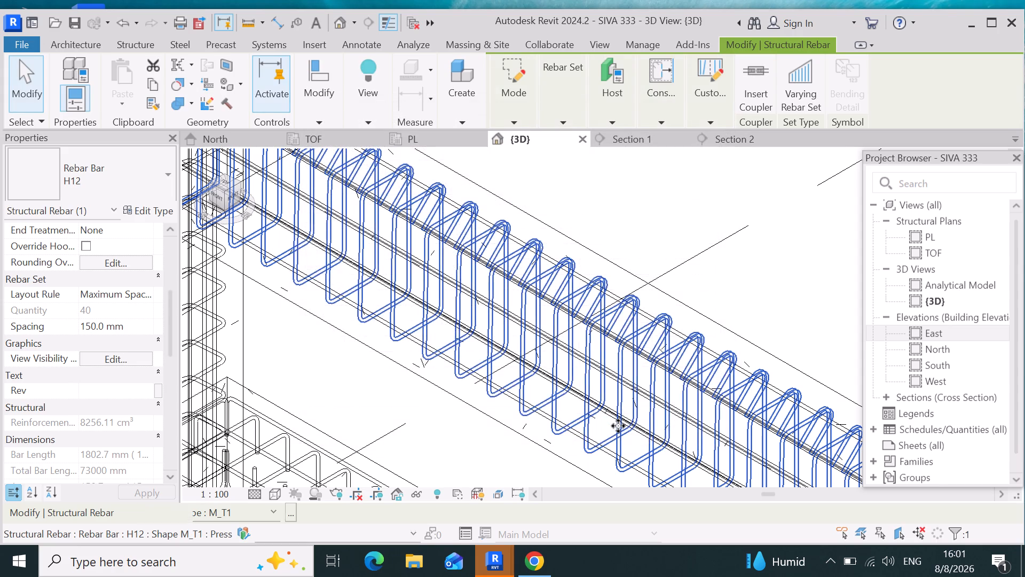
# Display the {3D} view at Fine detail in the Realistic visual style to show the beam and column reinforcement.
pyautogui.click(246, 497)
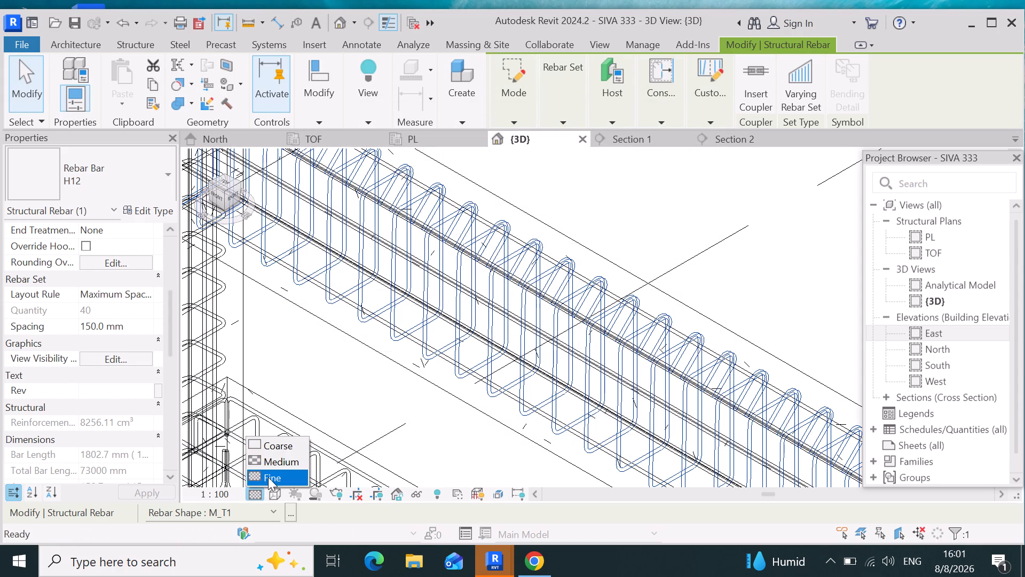
pyautogui.click(268, 475)
pyautogui.scroll(-8, 350, 317)
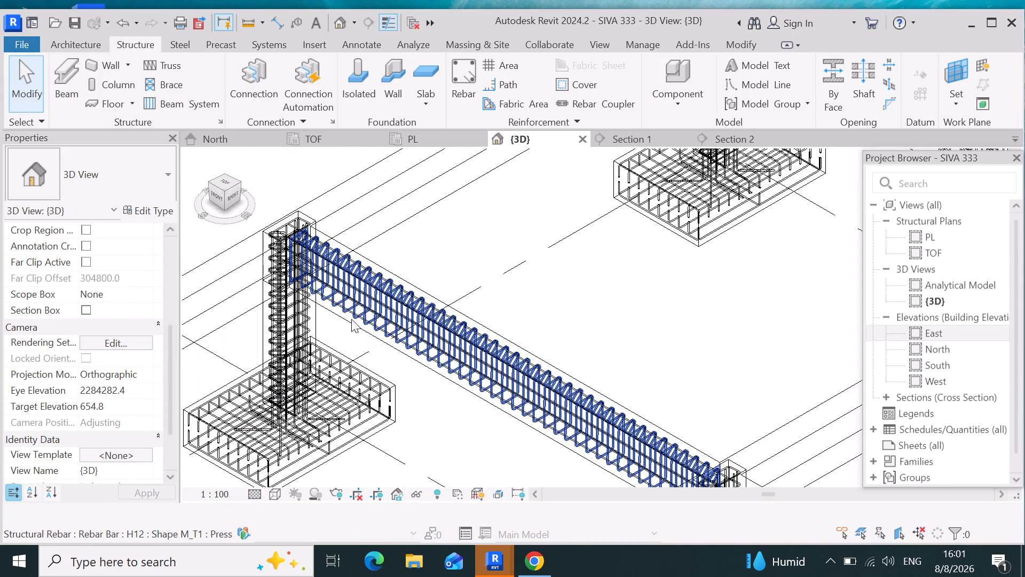
pyautogui.click(276, 495)
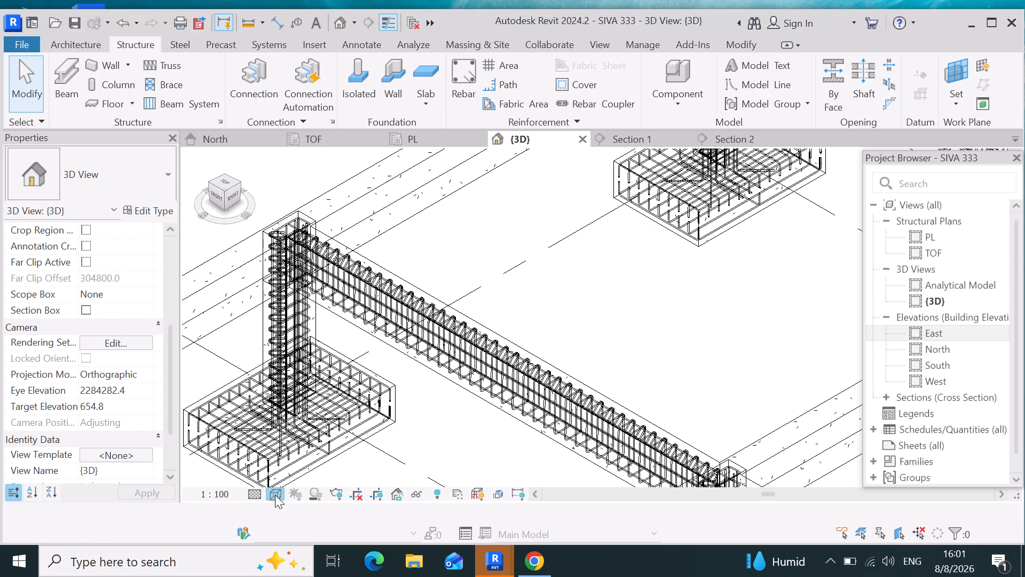
pyautogui.click(286, 478)
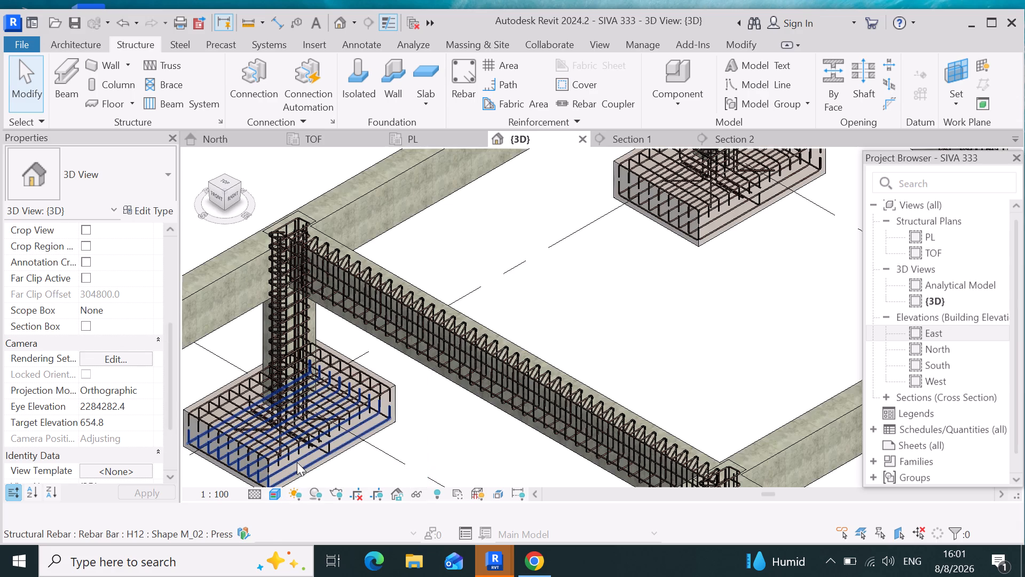
pyautogui.scroll(-5, 480, 260)
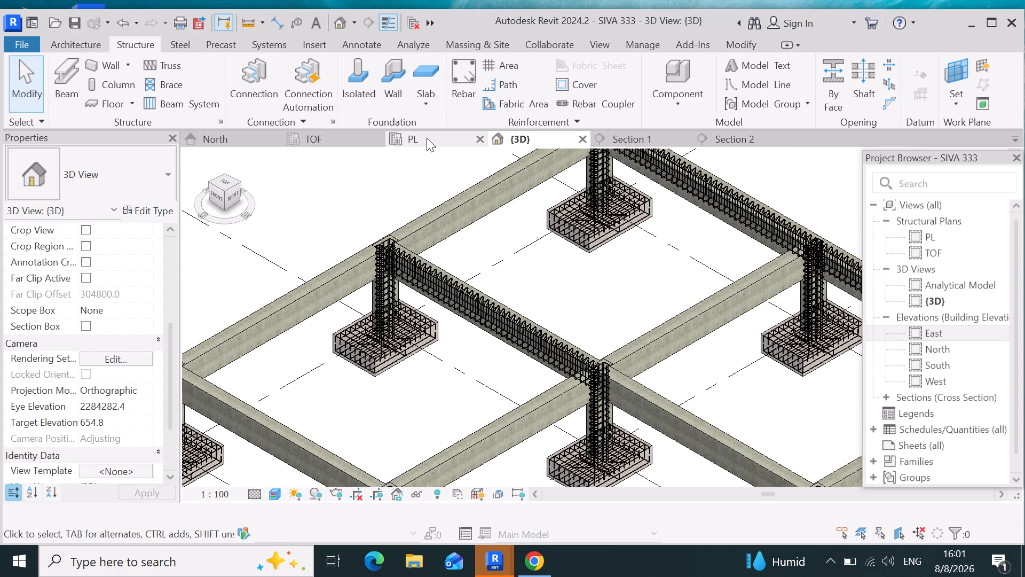
# Open the PL structural plan at the beam's stirrup set beside the grid 7 column.
pyautogui.click(427, 137)
pyautogui.scroll(-10, 458, 341)
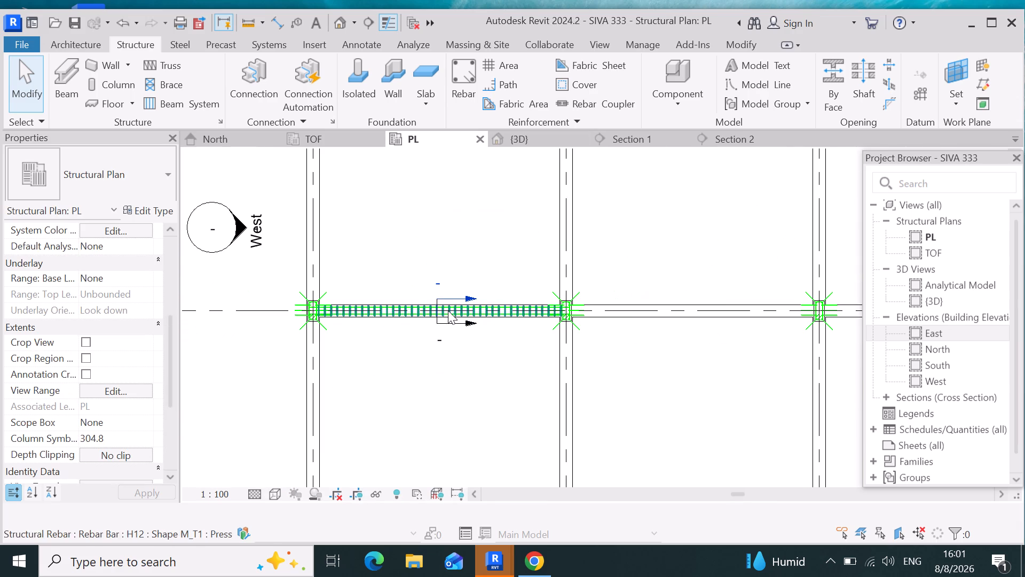
pyautogui.scroll(4, 664, 320)
pyautogui.scroll(-6, 329, 416)
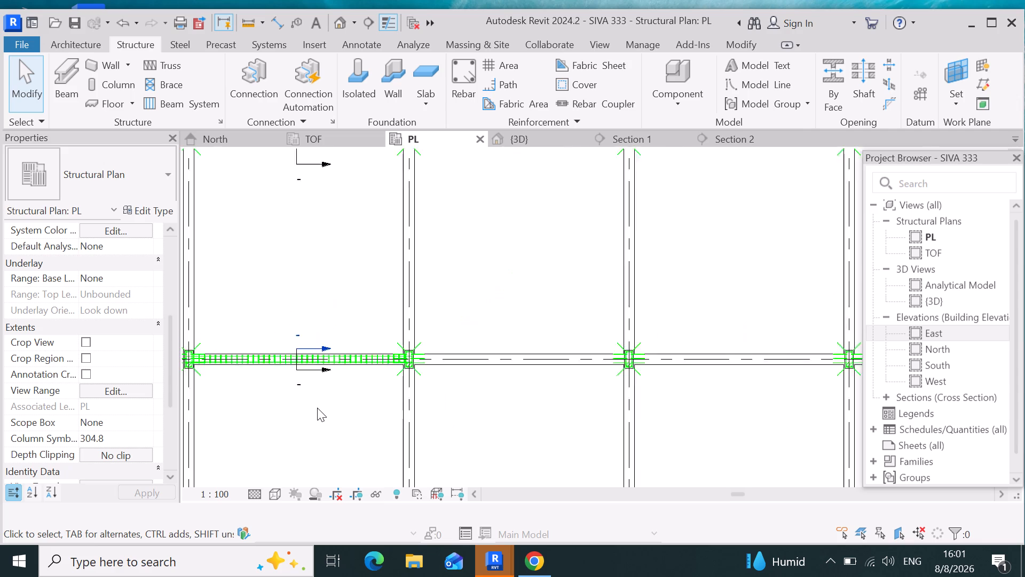
pyautogui.scroll(-2, 317, 408)
pyautogui.scroll(13, 401, 378)
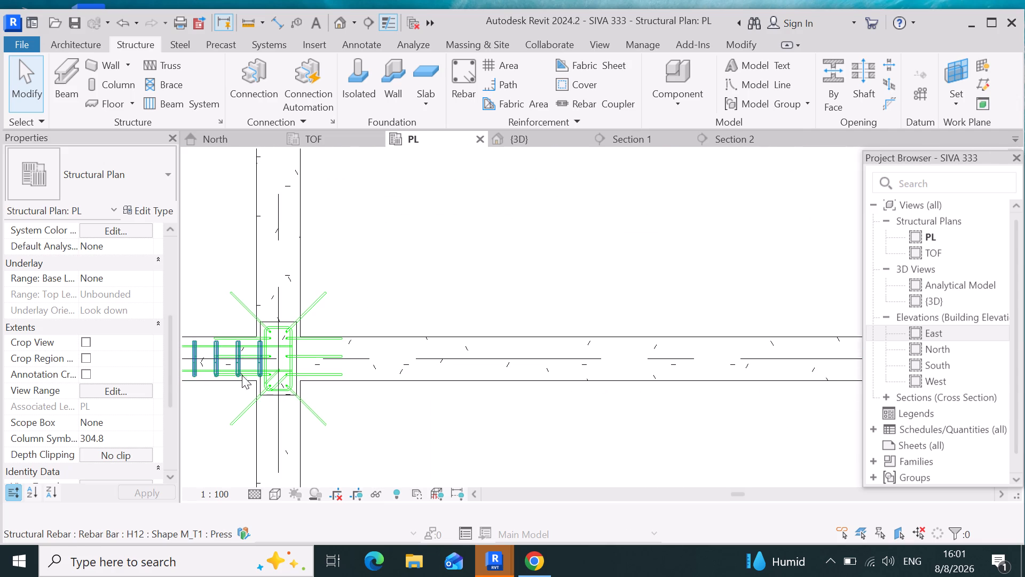
pyautogui.scroll(-5, 360, 383)
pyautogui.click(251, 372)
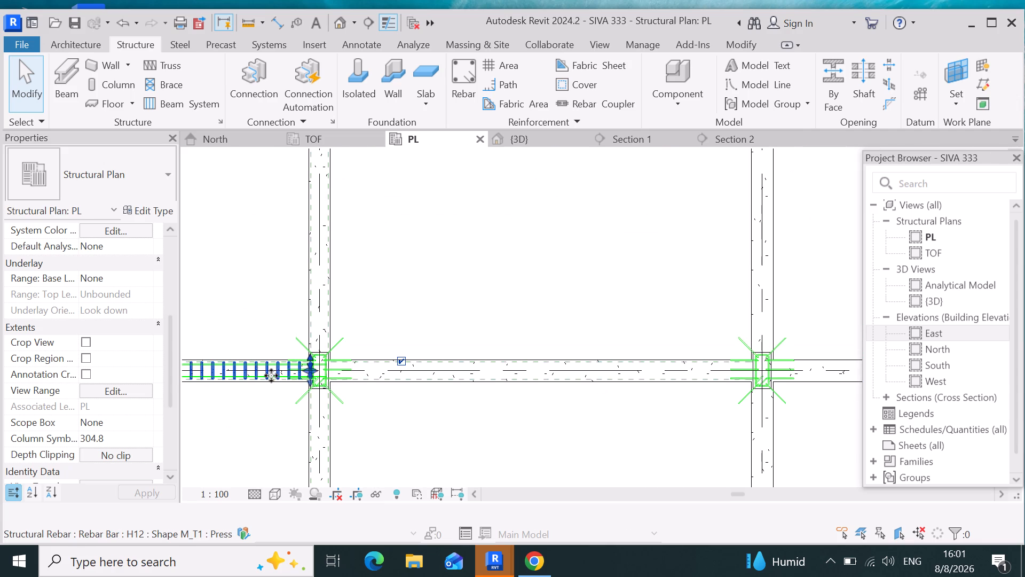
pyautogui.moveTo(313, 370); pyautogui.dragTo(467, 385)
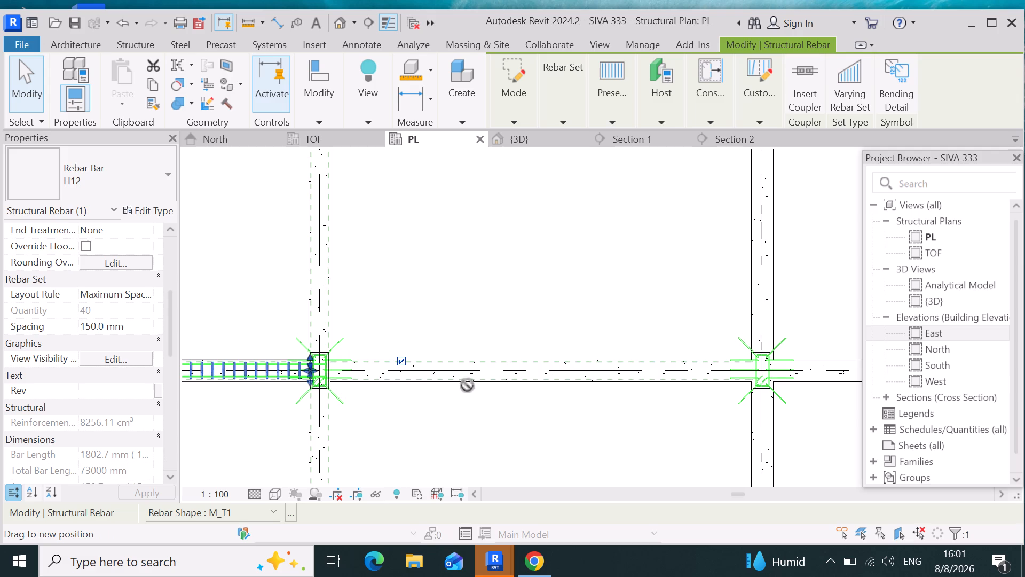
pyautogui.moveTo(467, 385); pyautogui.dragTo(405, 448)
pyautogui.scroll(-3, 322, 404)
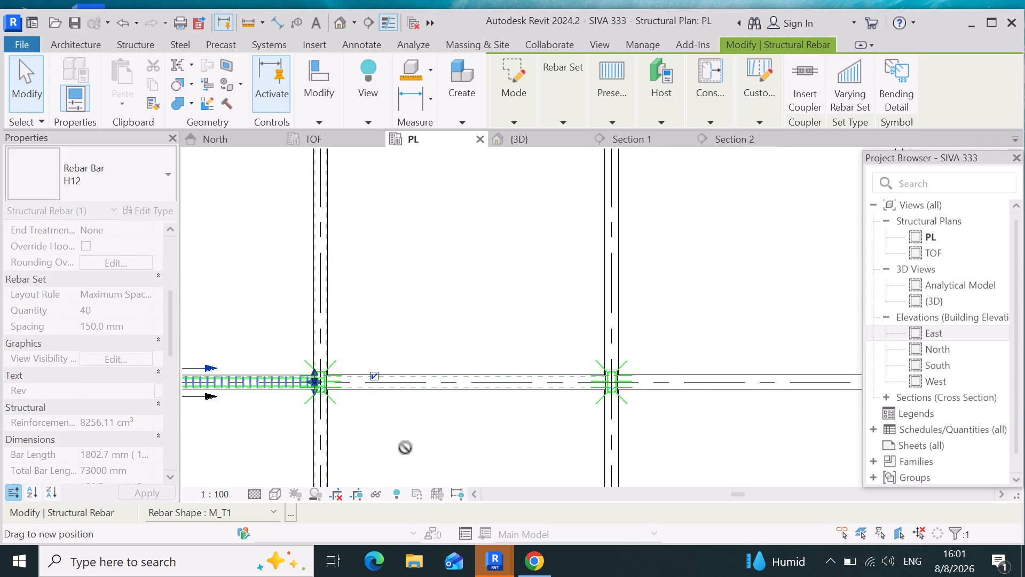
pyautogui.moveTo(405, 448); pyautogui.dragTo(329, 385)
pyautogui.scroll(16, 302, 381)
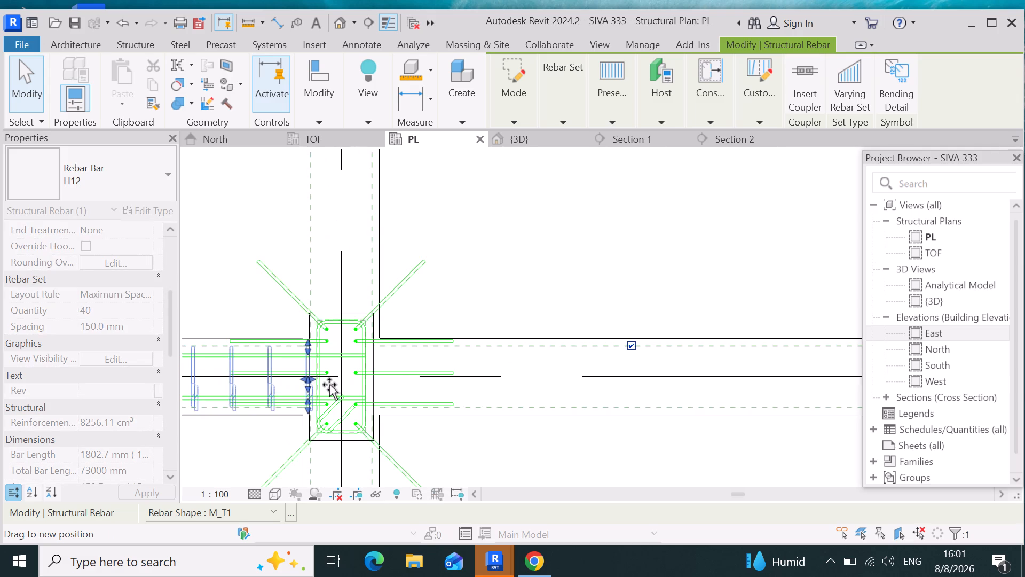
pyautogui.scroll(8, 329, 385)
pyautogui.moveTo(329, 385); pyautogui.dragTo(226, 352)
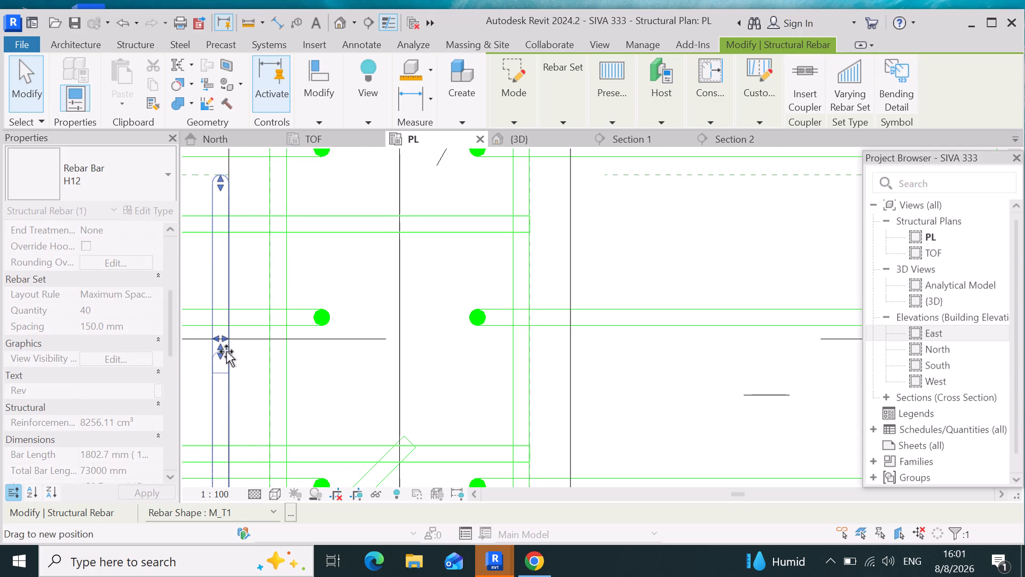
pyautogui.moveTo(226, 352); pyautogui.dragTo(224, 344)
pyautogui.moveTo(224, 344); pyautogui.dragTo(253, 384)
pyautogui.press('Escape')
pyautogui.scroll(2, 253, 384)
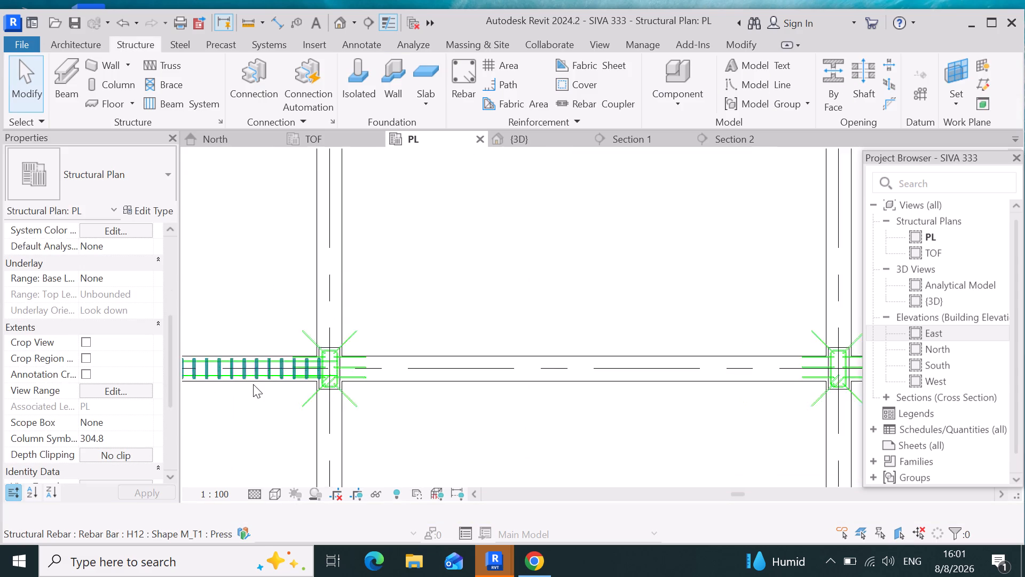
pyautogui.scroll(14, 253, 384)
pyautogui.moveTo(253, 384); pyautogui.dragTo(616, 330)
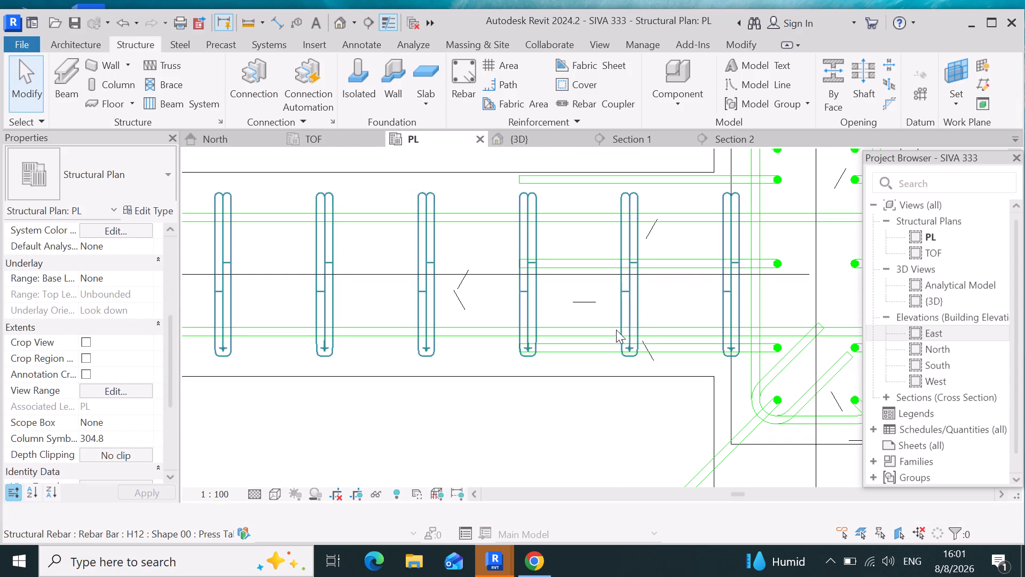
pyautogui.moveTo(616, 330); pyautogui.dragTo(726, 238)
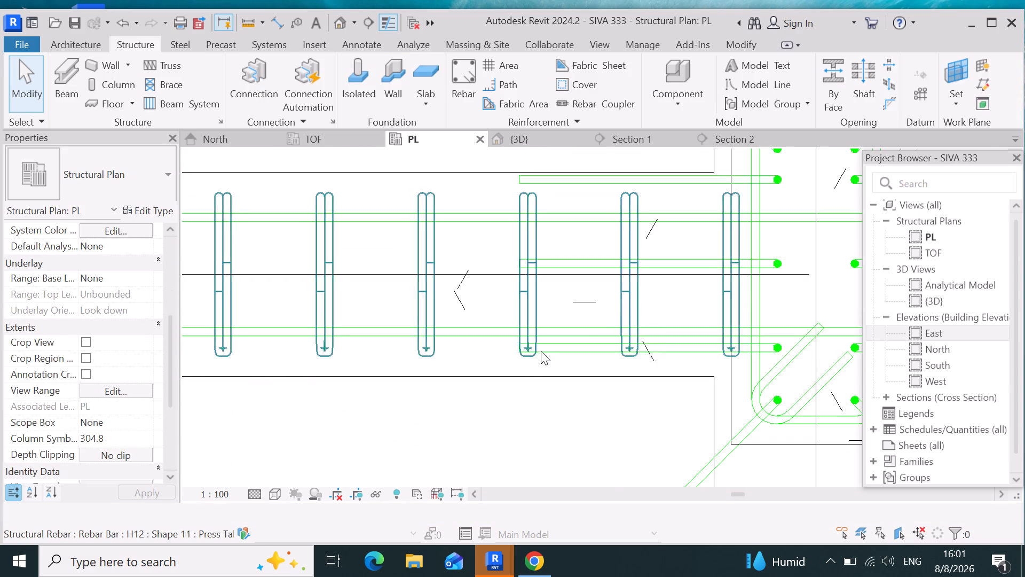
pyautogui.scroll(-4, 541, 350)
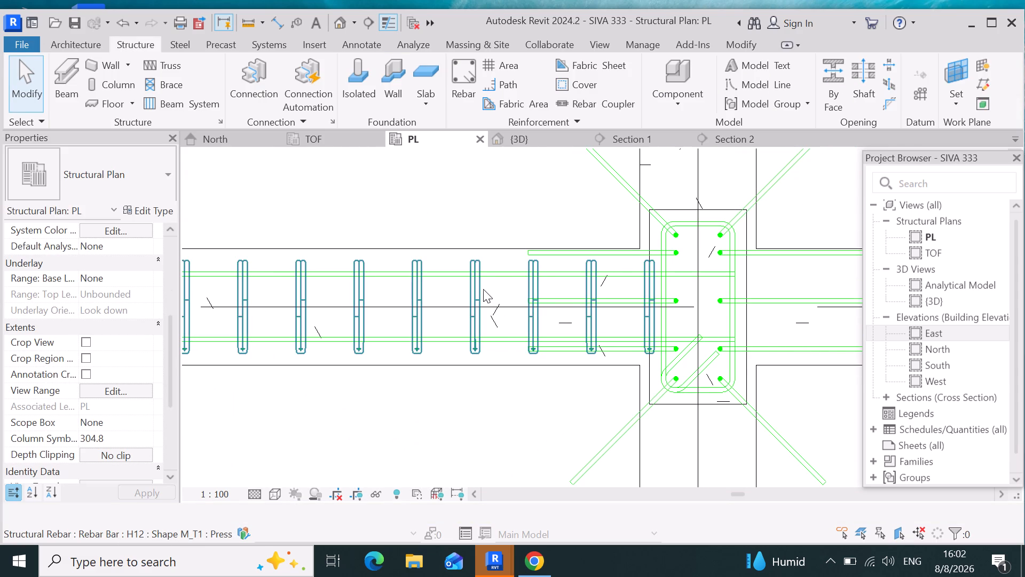
# Stretch the end of the beam's H12 stirrup set into the grid 7 column, giving 41 stirrups.
pyautogui.click(476, 291)
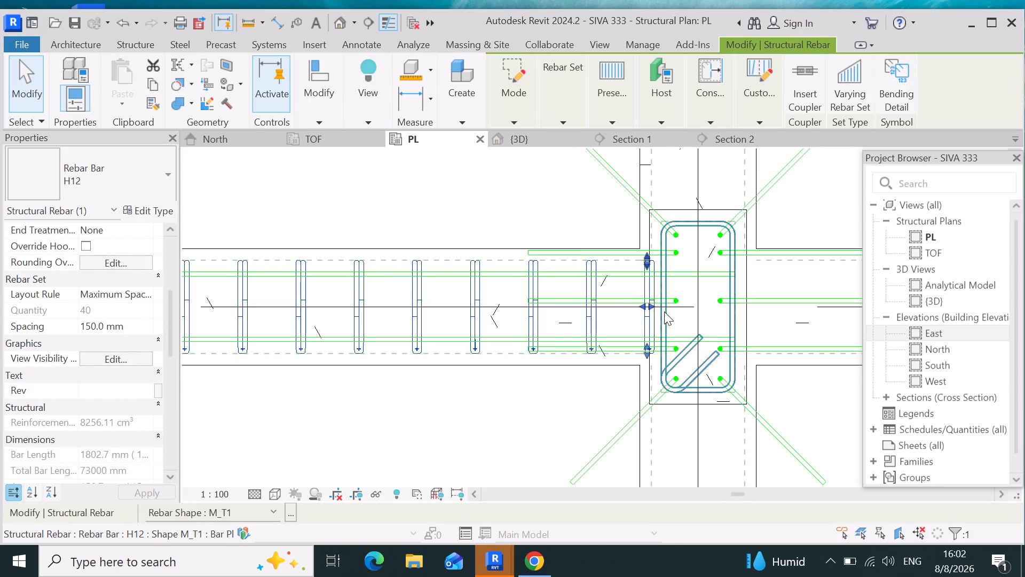
pyautogui.scroll(7, 664, 309)
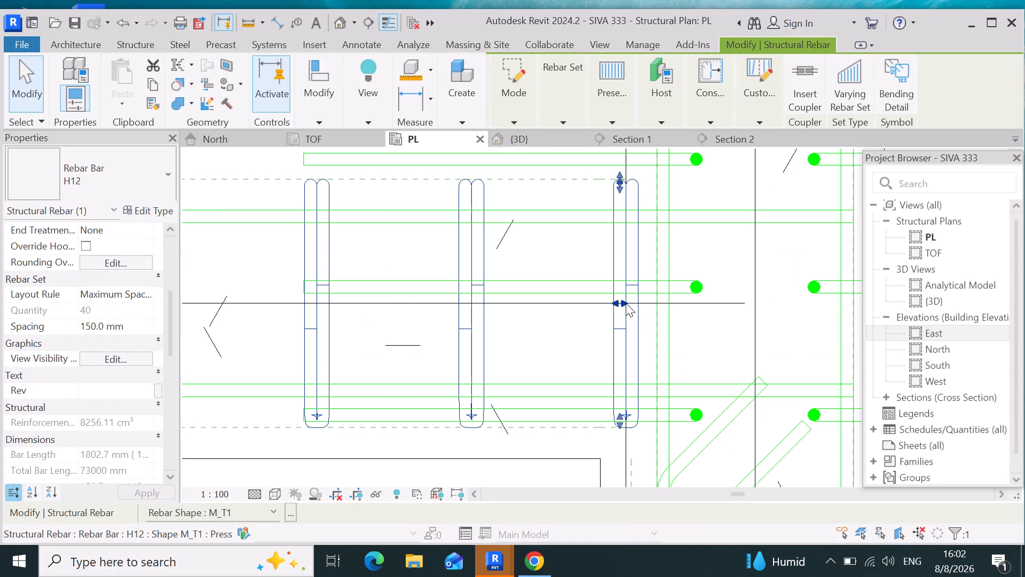
pyautogui.moveTo(625, 303); pyautogui.dragTo(719, 316)
pyautogui.scroll(-7, 720, 316)
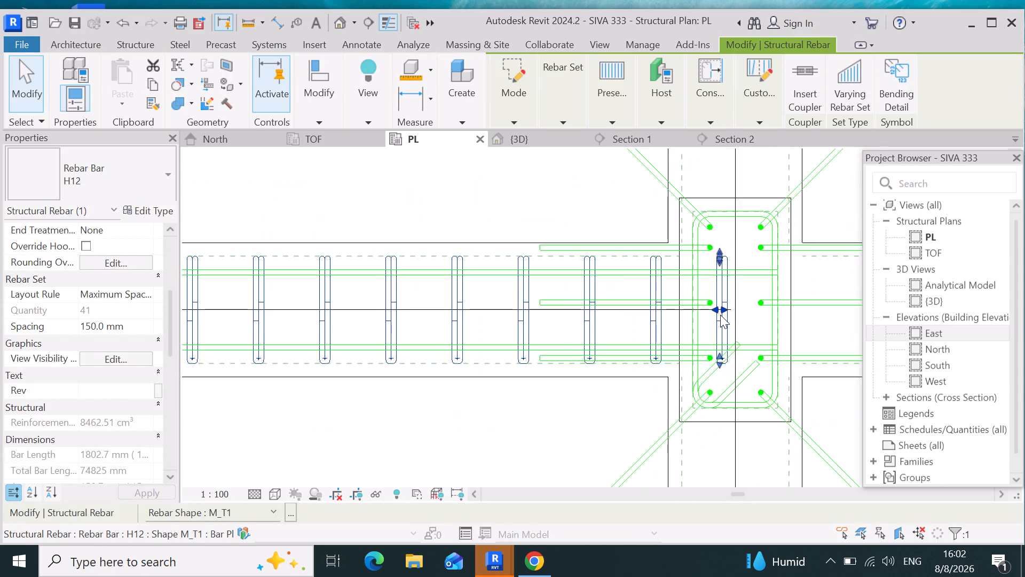
pyautogui.scroll(-20, 720, 315)
pyautogui.scroll(-14, 720, 315)
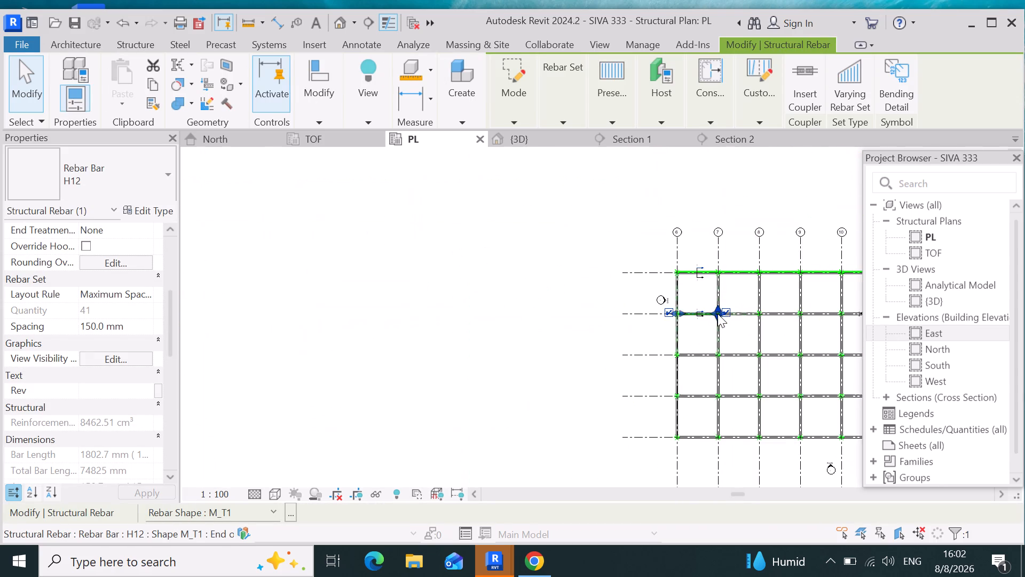
pyautogui.scroll(-1, 717, 314)
pyautogui.scroll(9, 745, 315)
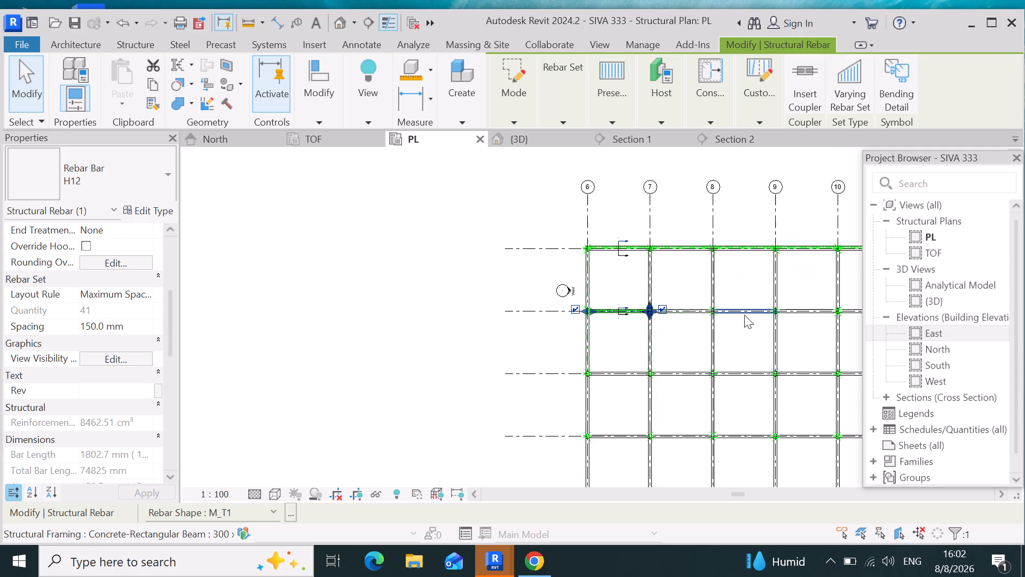
pyautogui.scroll(4, 744, 315)
pyautogui.scroll(4, 505, 357)
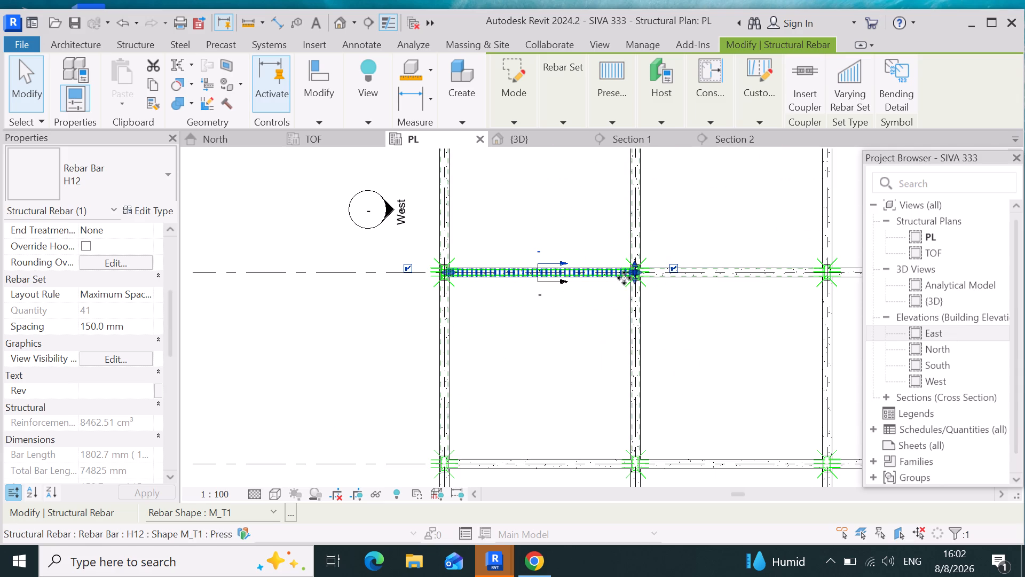
pyautogui.moveTo(636, 273); pyautogui.dragTo(701, 278)
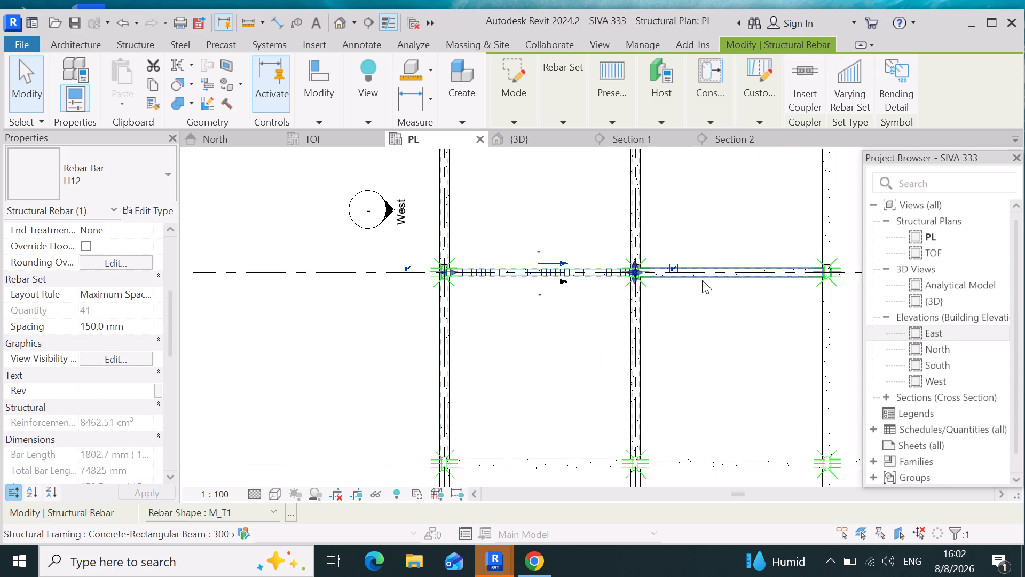
pyautogui.press('Escape')
# Extend the H12 stirrup set past the grid 7 column into the next beam bay, reaching 49 stirrups.
pyautogui.scroll(15, 653, 270)
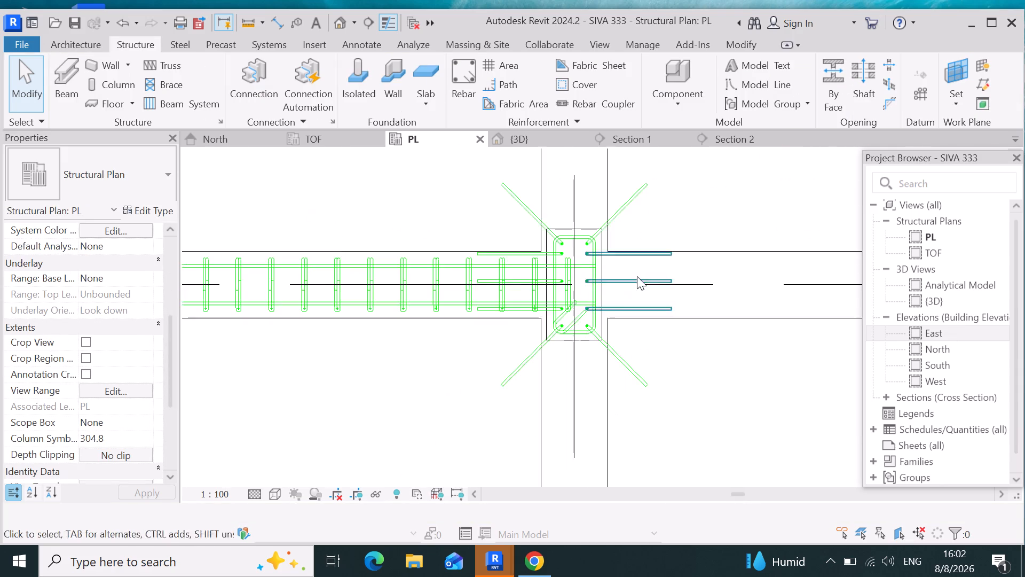
pyautogui.scroll(8, 637, 276)
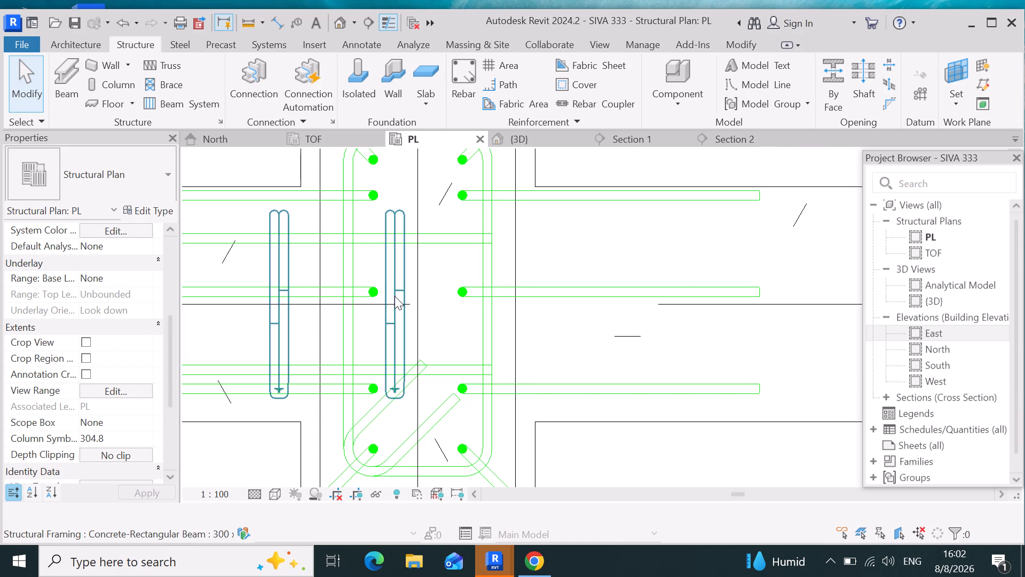
pyautogui.click(395, 296)
pyautogui.moveTo(391, 298); pyautogui.dragTo(680, 272)
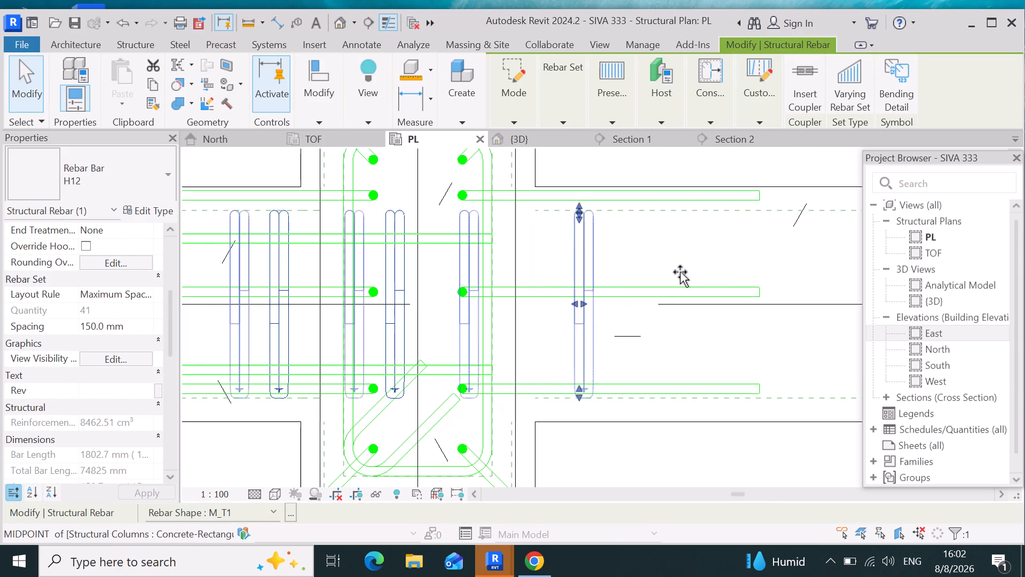
pyautogui.moveTo(680, 272); pyautogui.dragTo(800, 292)
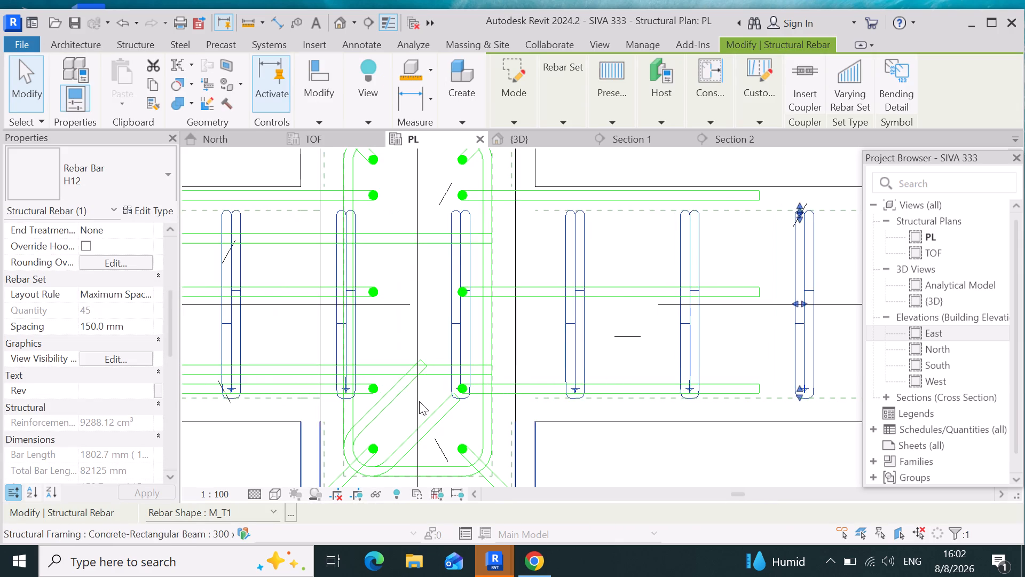
pyautogui.scroll(-5, 419, 401)
pyautogui.scroll(-5, 455, 336)
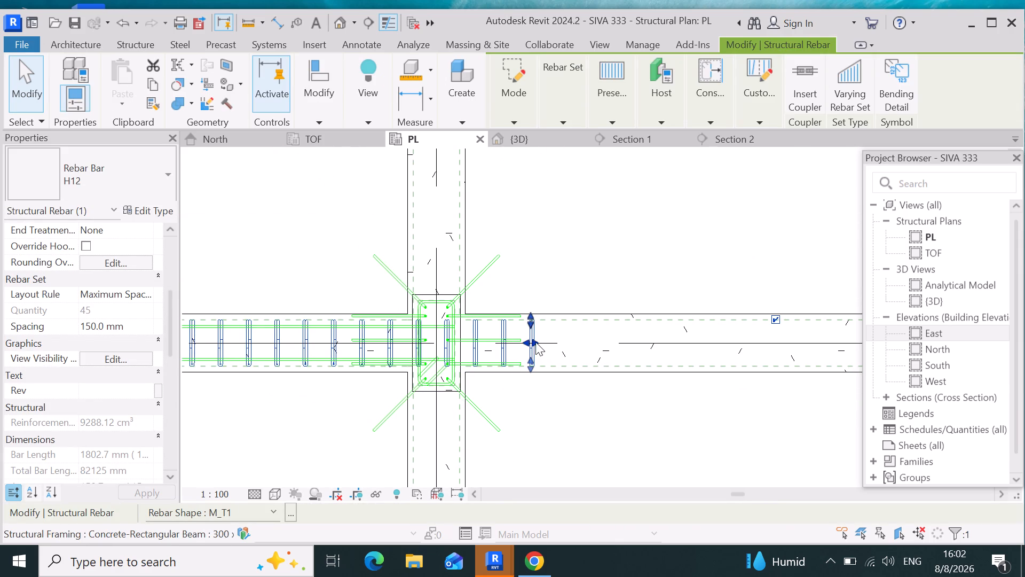
pyautogui.moveTo(535, 342); pyautogui.dragTo(658, 365)
pyautogui.scroll(-14, 658, 363)
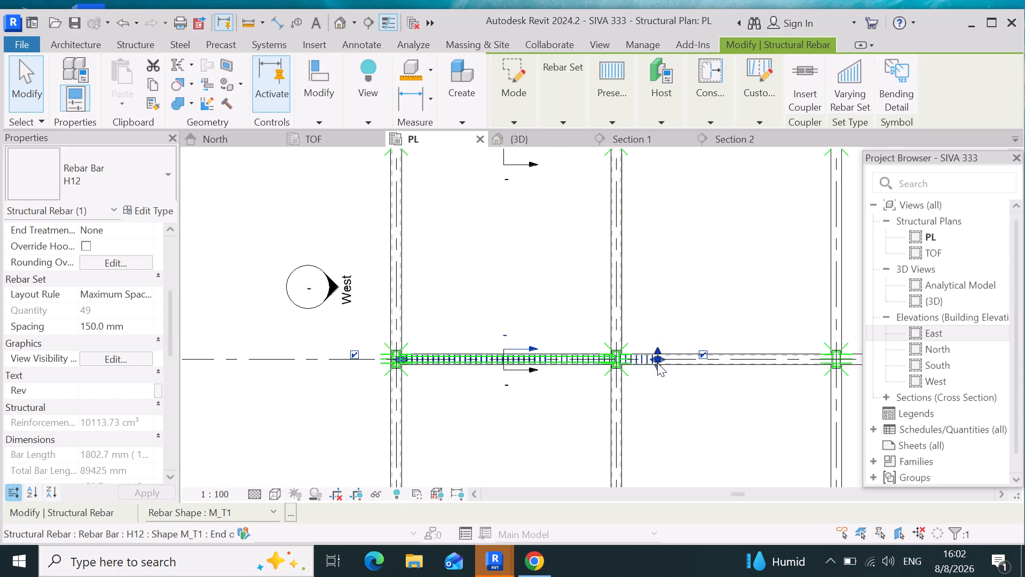
pyautogui.scroll(-3, 657, 363)
pyautogui.scroll(4, 676, 375)
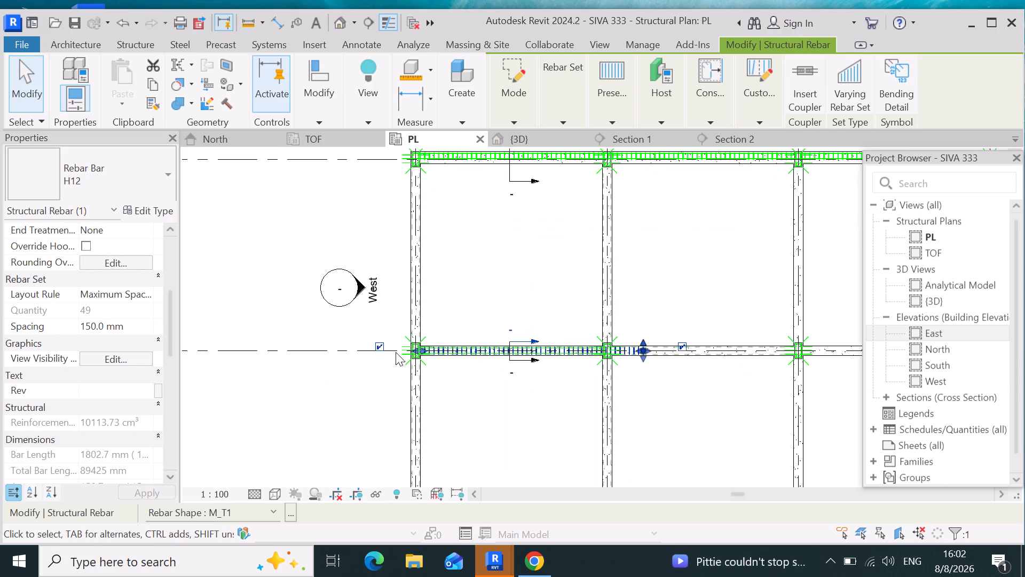
pyautogui.scroll(-5, 350, 332)
pyautogui.scroll(-4, 531, 362)
pyautogui.scroll(4, 527, 367)
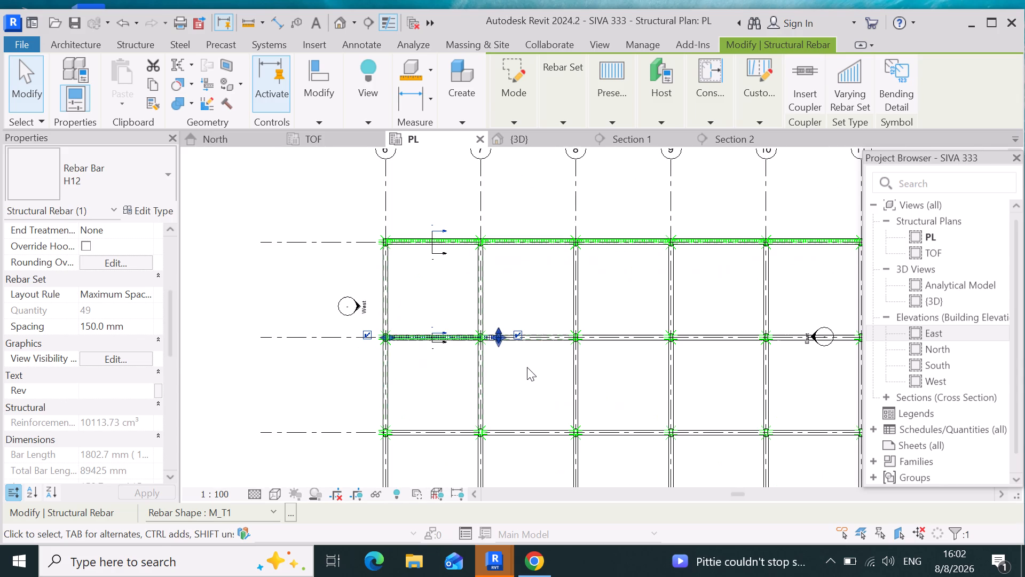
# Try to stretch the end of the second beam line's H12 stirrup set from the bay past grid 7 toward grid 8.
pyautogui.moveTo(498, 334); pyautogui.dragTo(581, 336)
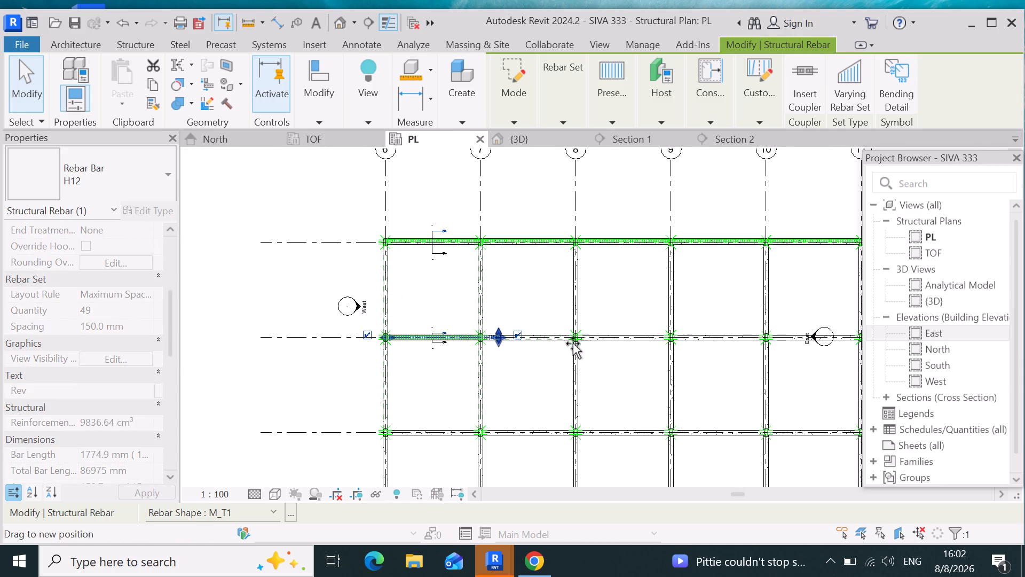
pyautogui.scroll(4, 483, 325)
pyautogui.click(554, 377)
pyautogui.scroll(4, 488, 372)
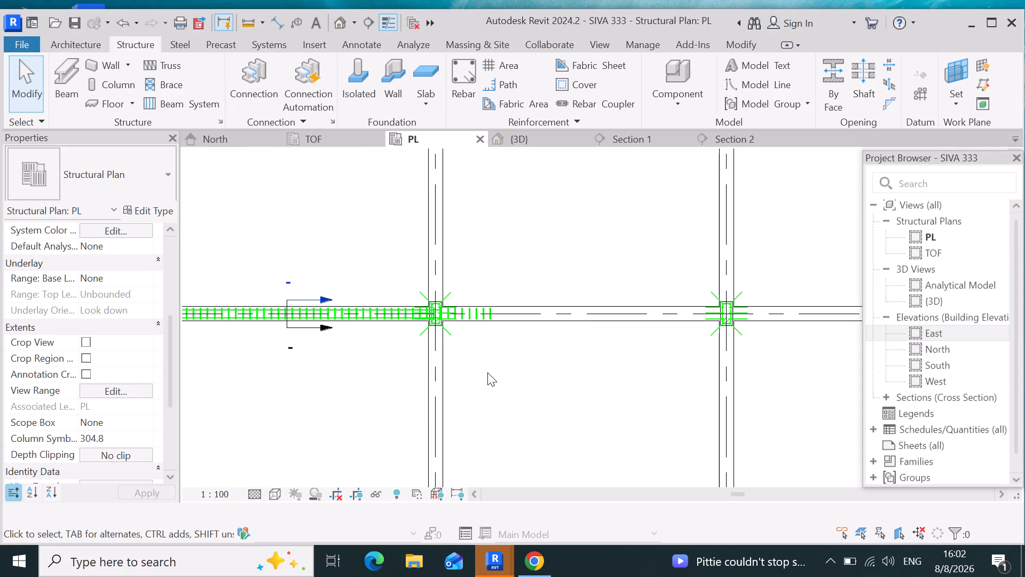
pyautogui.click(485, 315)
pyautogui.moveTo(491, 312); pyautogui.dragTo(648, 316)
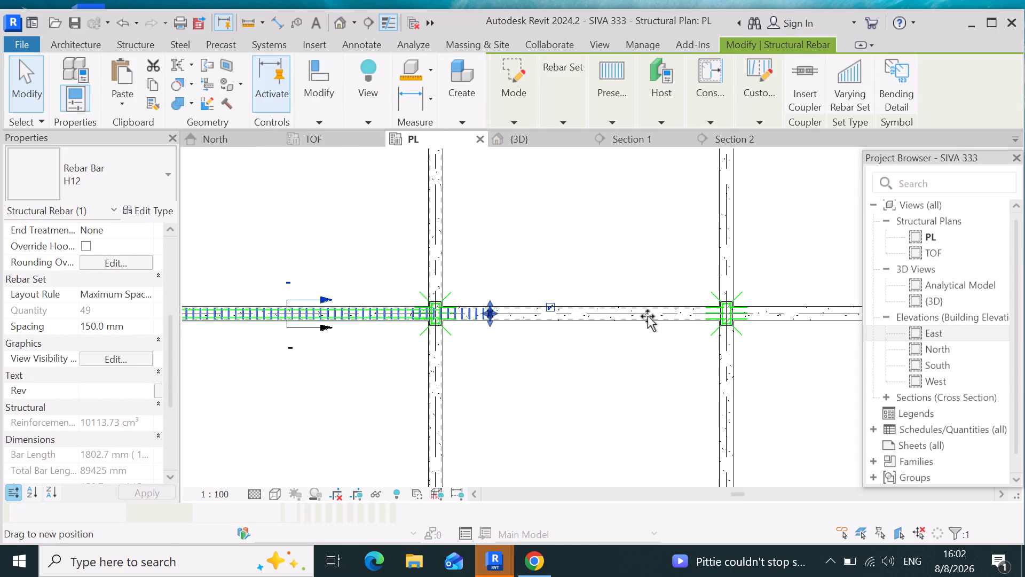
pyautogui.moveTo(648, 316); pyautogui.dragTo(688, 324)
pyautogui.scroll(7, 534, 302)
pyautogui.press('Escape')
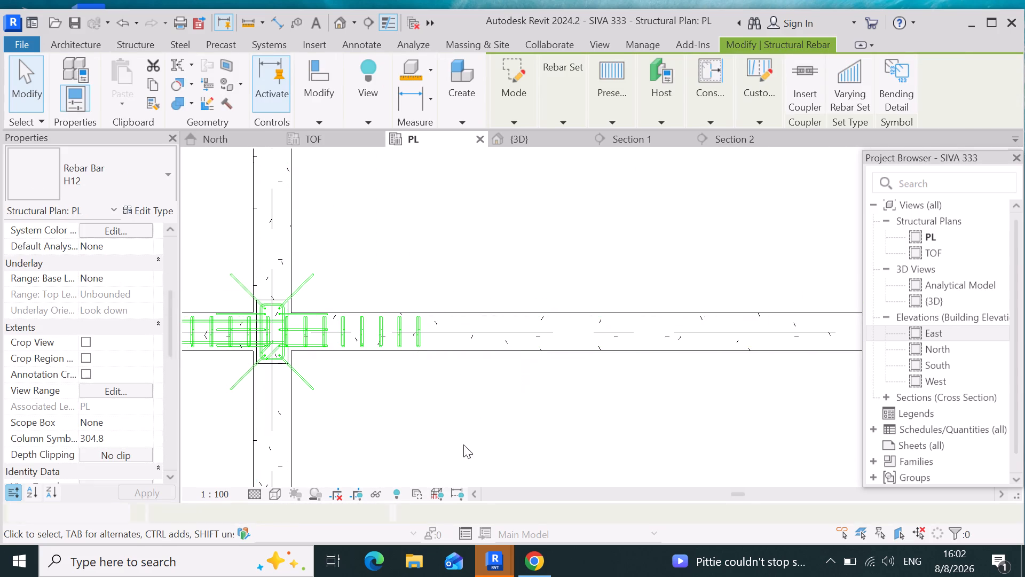
# Extend the H12 stirrup set along the grid 4 beam line to the grid 11 column, giving 203 stirrups.
pyautogui.scroll(4, 439, 434)
pyautogui.click(398, 246)
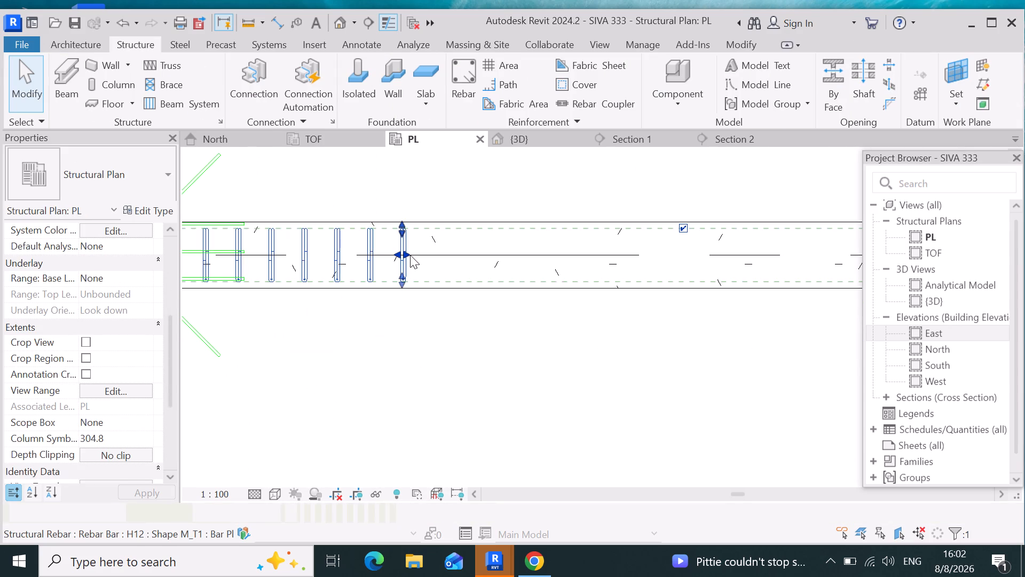
pyautogui.moveTo(406, 254); pyautogui.dragTo(767, 272)
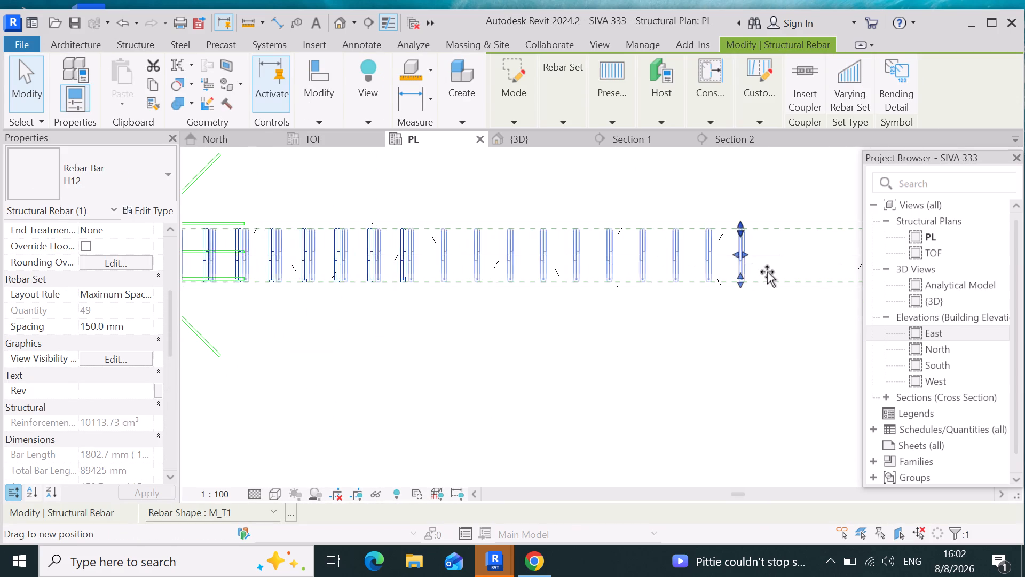
pyautogui.moveTo(767, 272); pyautogui.dragTo(807, 276)
pyautogui.scroll(-9, 806, 276)
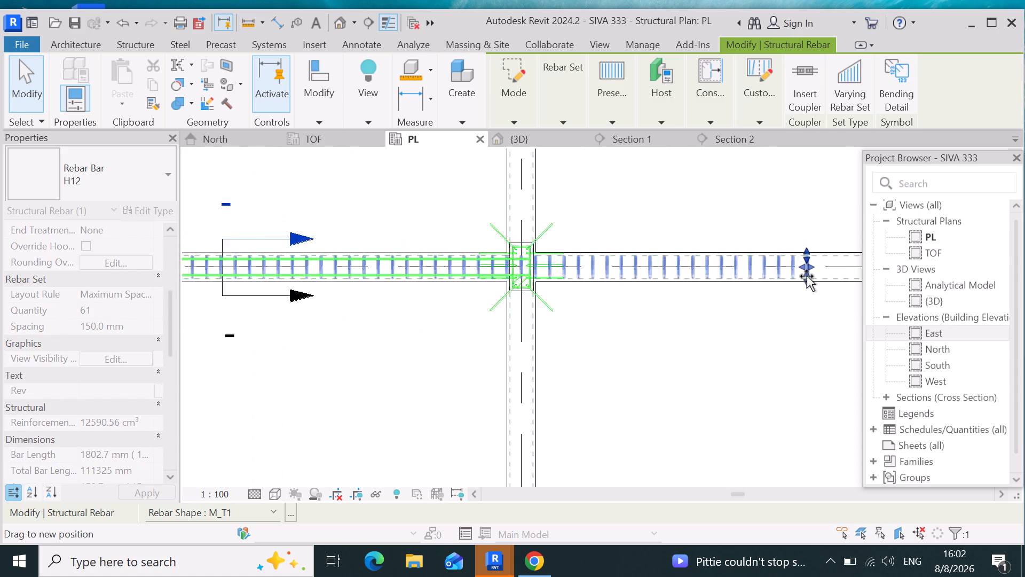
pyautogui.scroll(-2, 807, 276)
pyautogui.moveTo(807, 276); pyautogui.dragTo(774, 302)
pyautogui.scroll(-10, 804, 278)
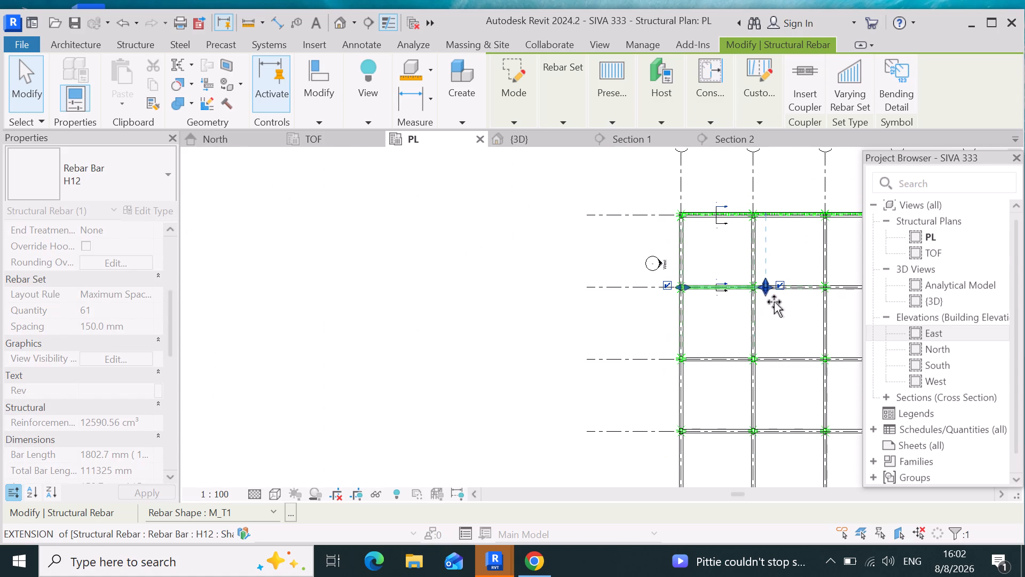
pyautogui.moveTo(774, 302); pyautogui.dragTo(517, 381)
pyautogui.scroll(-11, 517, 381)
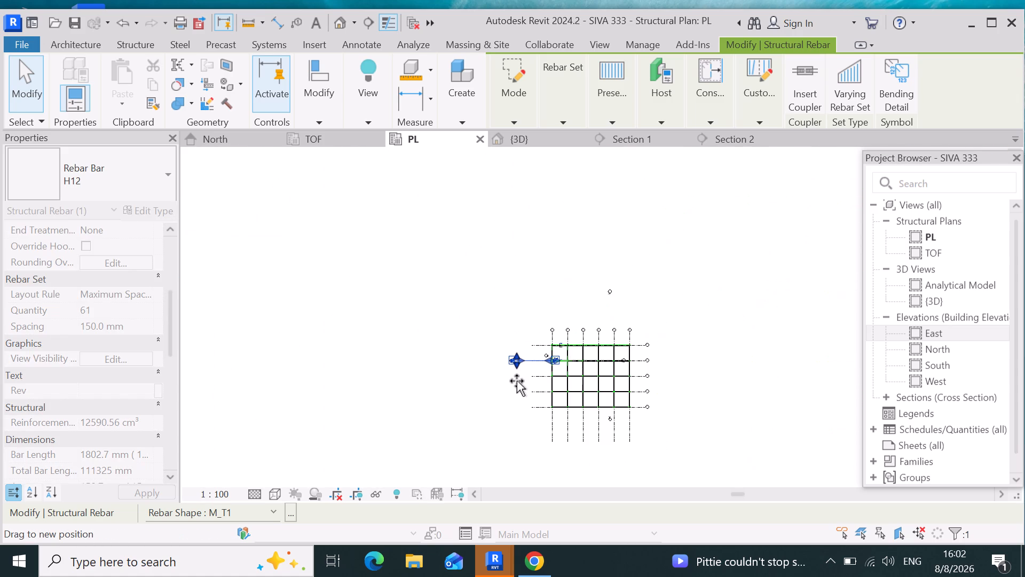
pyautogui.moveTo(517, 381); pyautogui.dragTo(640, 372)
pyautogui.scroll(6, 641, 383)
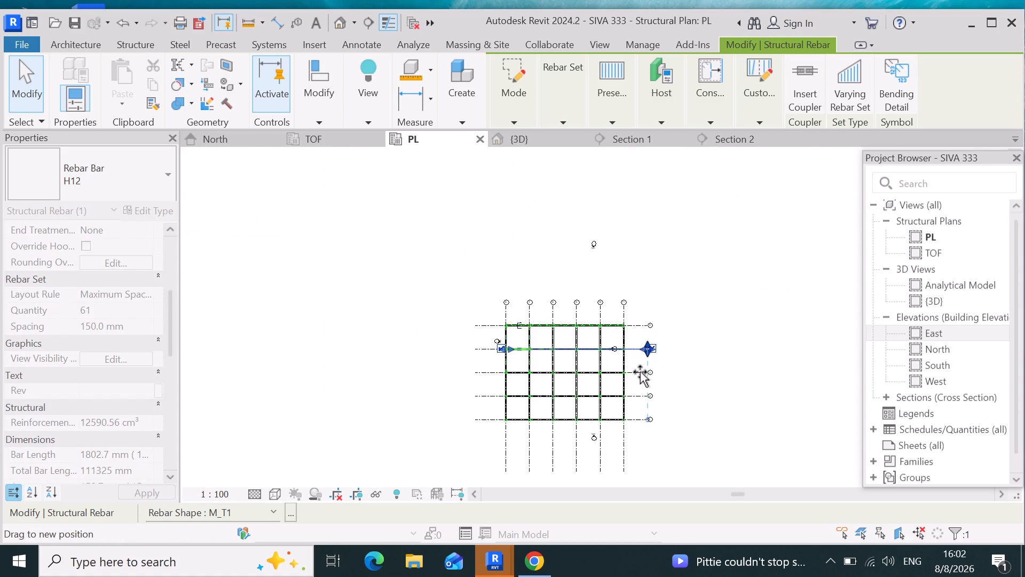
pyautogui.scroll(14, 640, 372)
pyautogui.moveTo(640, 372); pyautogui.dragTo(622, 338)
pyautogui.scroll(4, 621, 340)
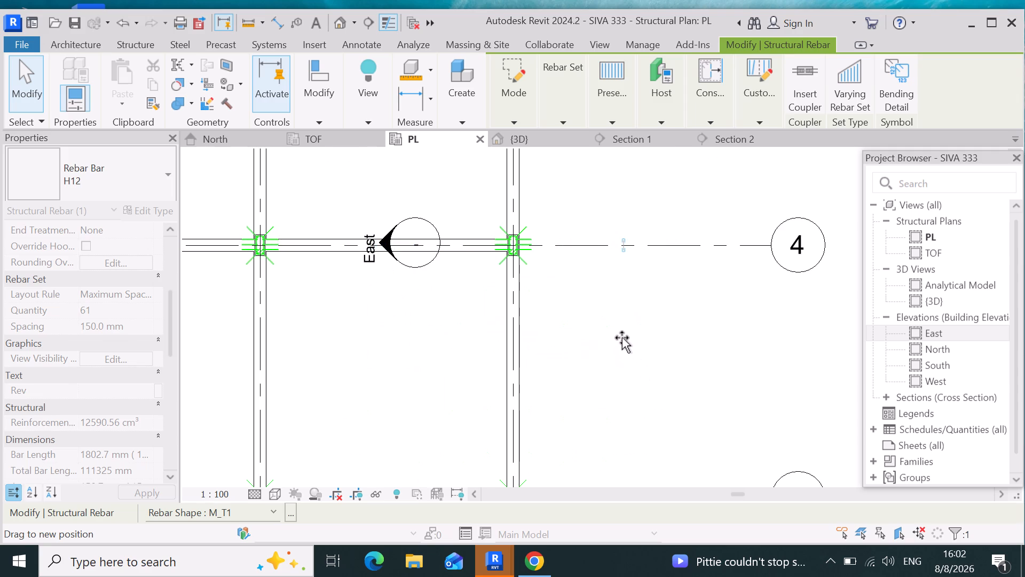
pyautogui.moveTo(622, 338); pyautogui.dragTo(419, 184)
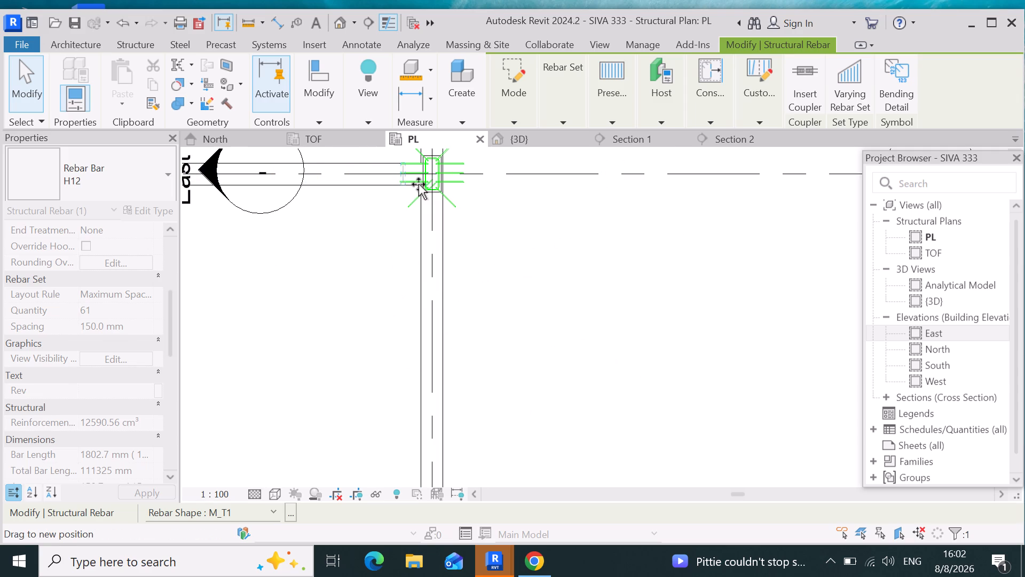
pyautogui.moveTo(419, 184); pyautogui.dragTo(416, 183)
pyautogui.scroll(-17, 701, 372)
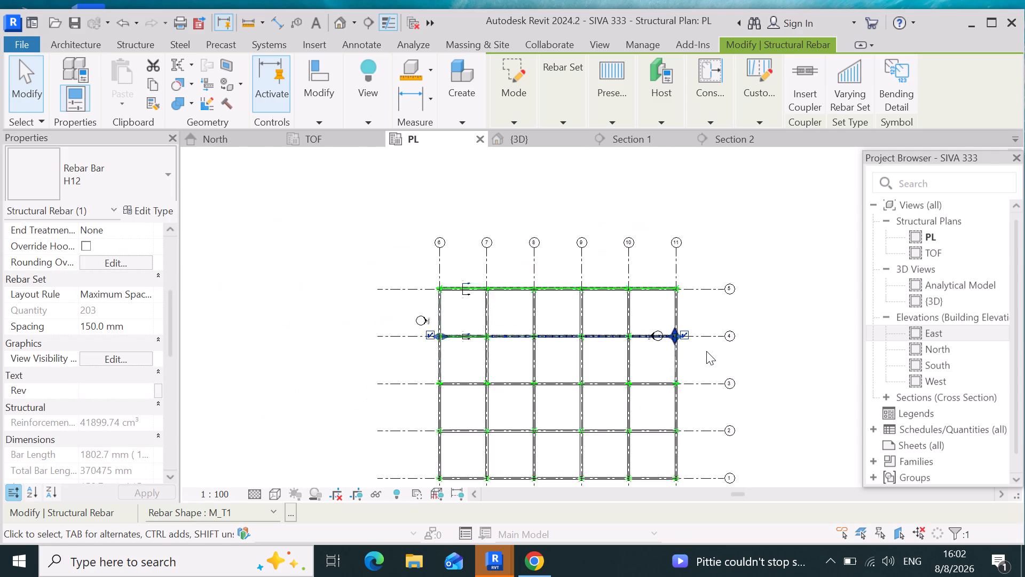
# Stretch the grid 4 beam's straight H12 longitudinal bar set past the grid 7 column to about 7350 mm long.
pyautogui.scroll(4, 491, 443)
pyautogui.scroll(2, 495, 214)
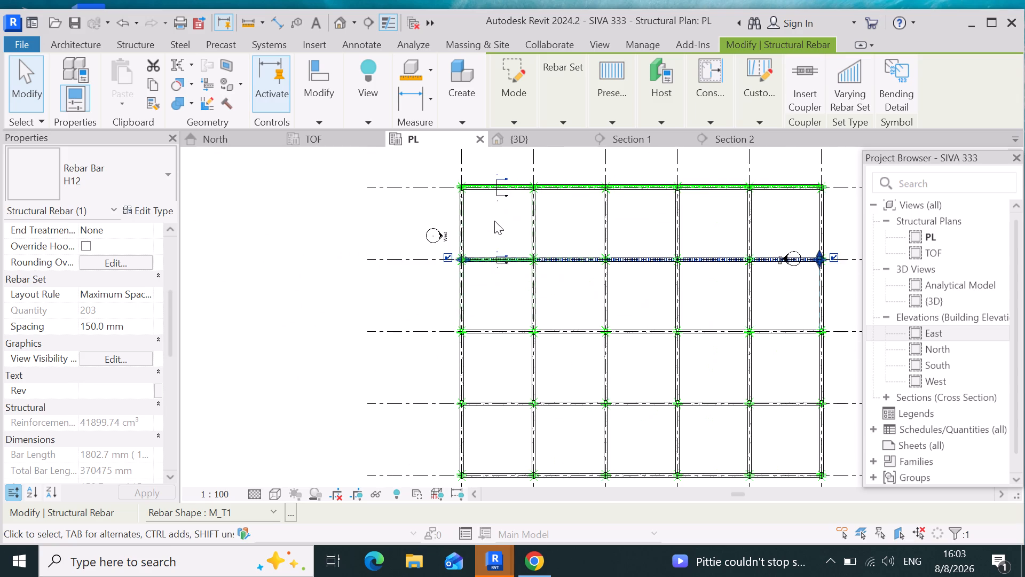
pyautogui.scroll(7, 494, 221)
pyautogui.scroll(5, 462, 360)
pyautogui.scroll(-5, 385, 373)
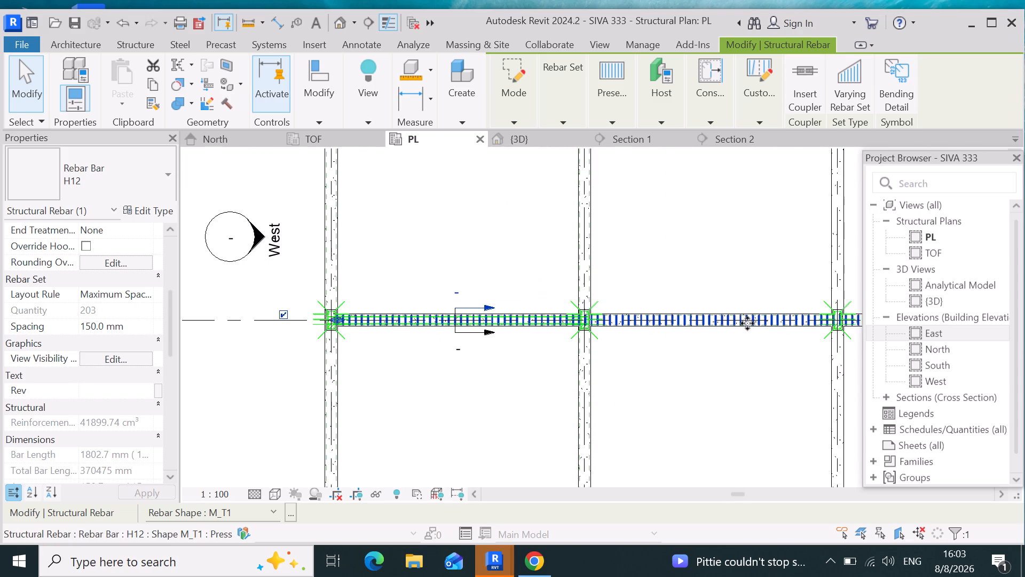
pyautogui.scroll(4, 685, 334)
pyautogui.scroll(17, 482, 304)
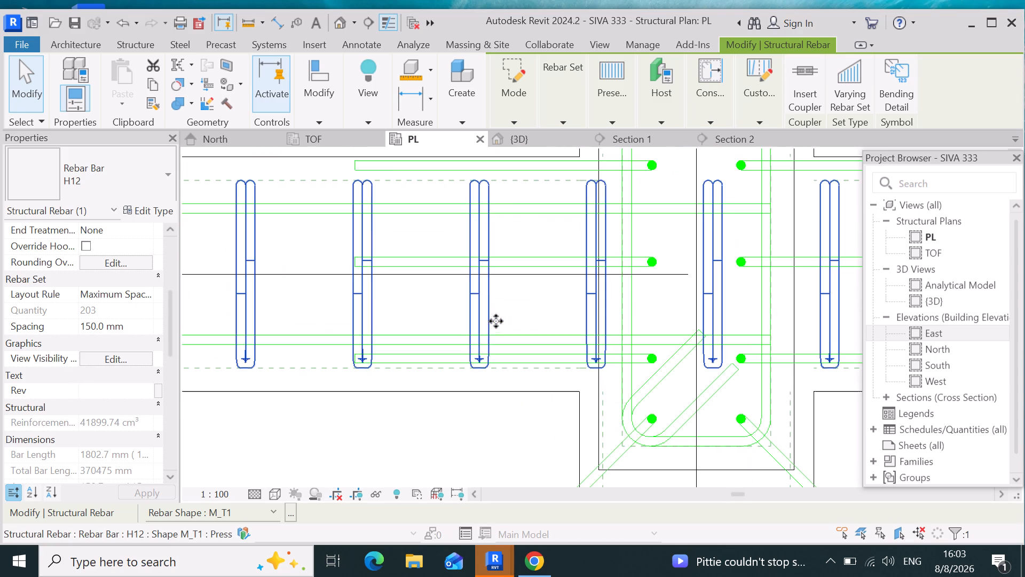
pyautogui.click(509, 211)
pyautogui.scroll(-5, 425, 358)
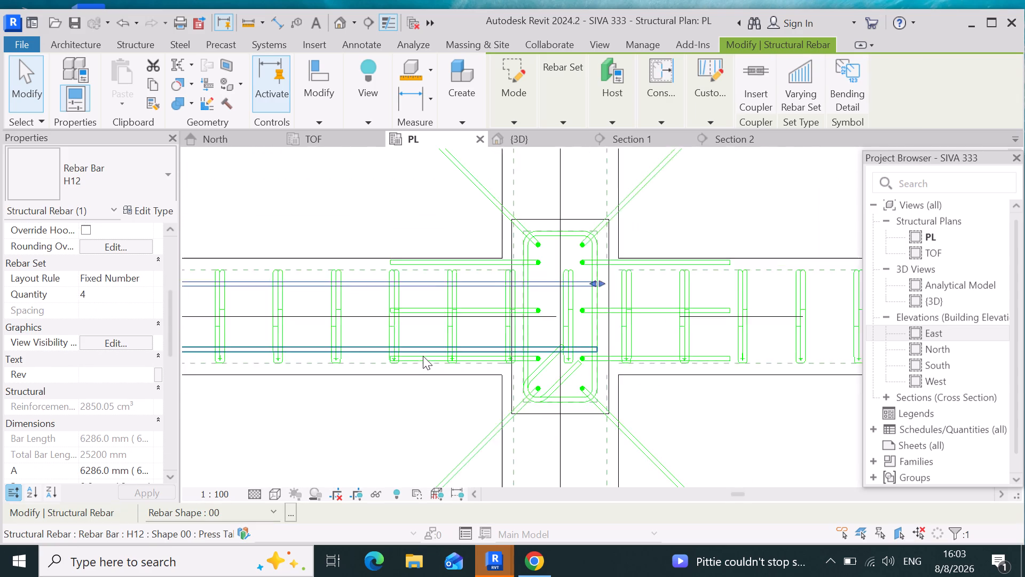
pyautogui.scroll(-5, 423, 356)
pyautogui.moveTo(510, 316); pyautogui.dragTo(511, 316)
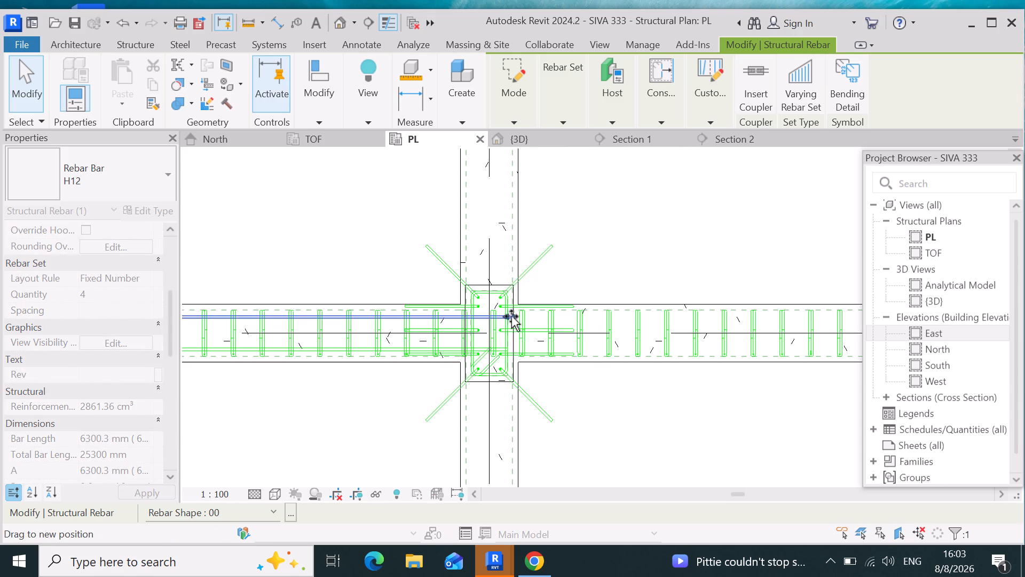
pyautogui.moveTo(511, 316); pyautogui.dragTo(713, 319)
pyautogui.scroll(-13, 713, 319)
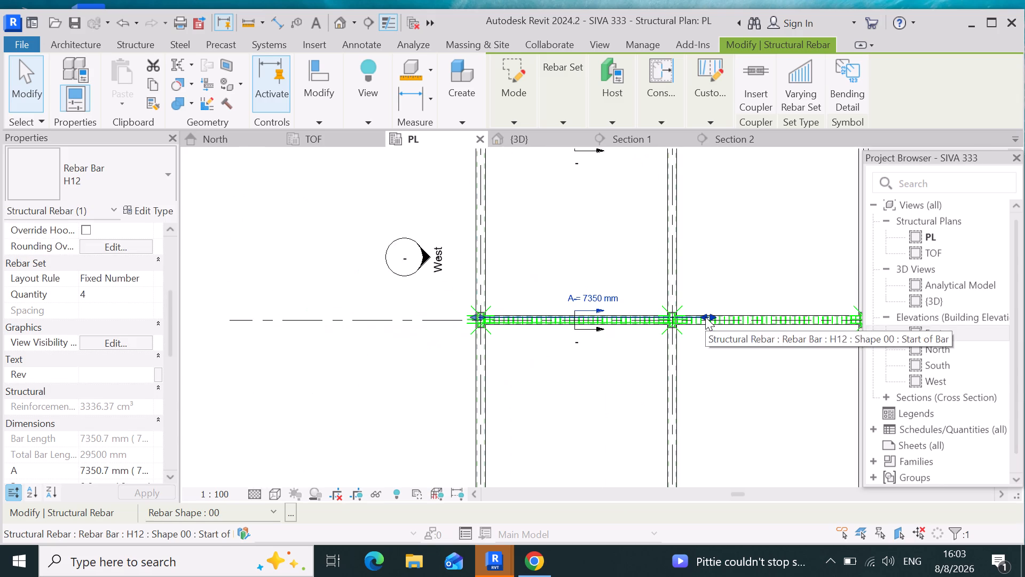
# Extend the straight H12 bar set through the remaining bays to just short of the grid 11 column, about 29980 mm long.
pyautogui.scroll(-17, 705, 317)
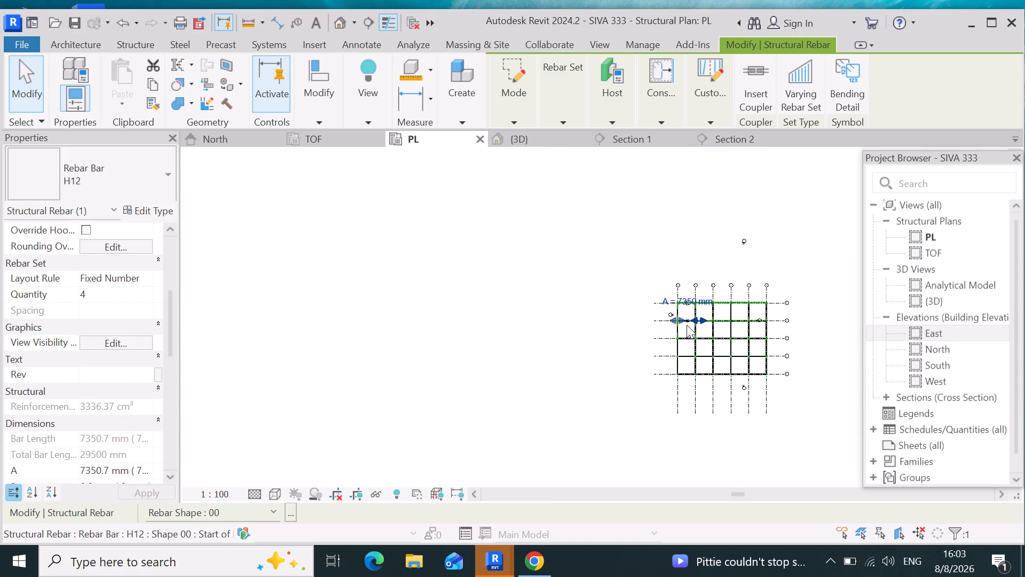
pyautogui.scroll(10, 792, 322)
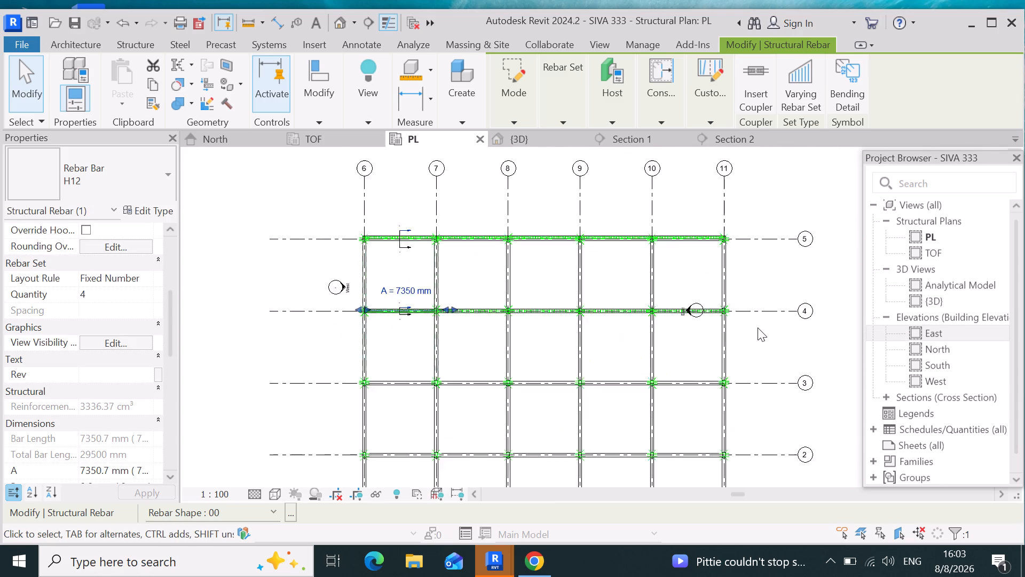
pyautogui.scroll(8, 758, 328)
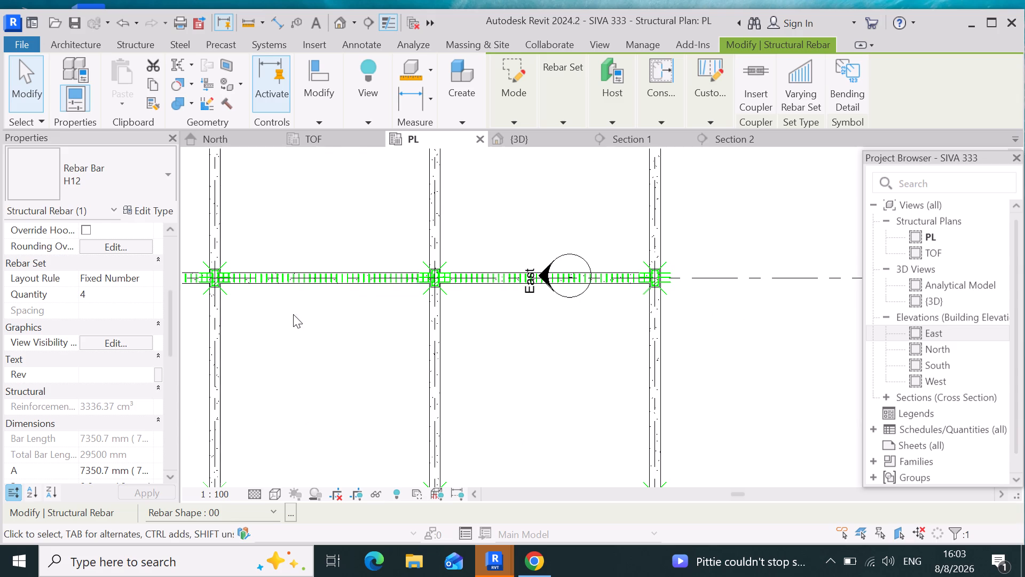
pyautogui.scroll(-5, 344, 316)
pyautogui.scroll(-6, 281, 297)
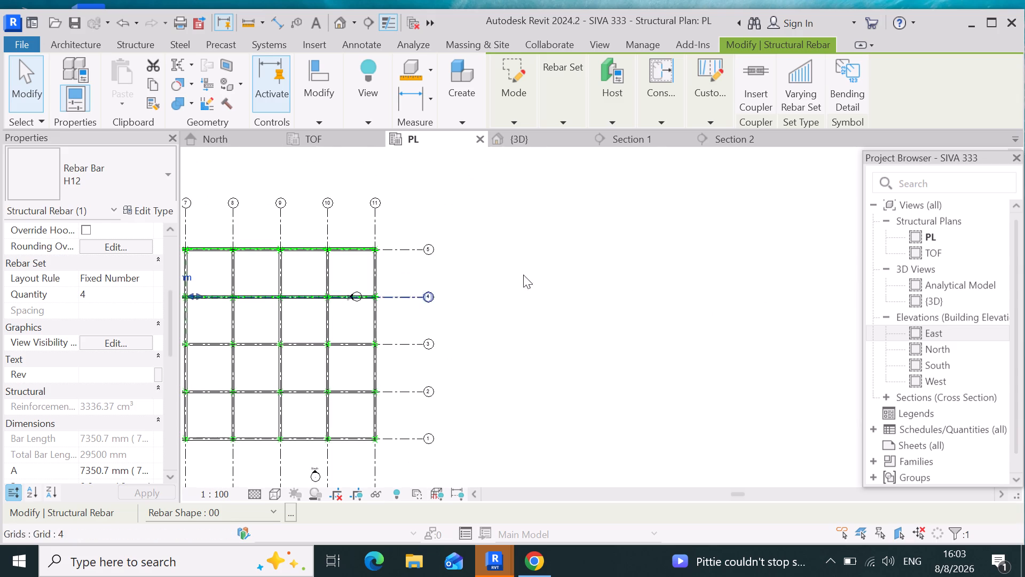
pyautogui.scroll(-4, 620, 268)
pyautogui.scroll(4, 342, 282)
pyautogui.scroll(6, 454, 289)
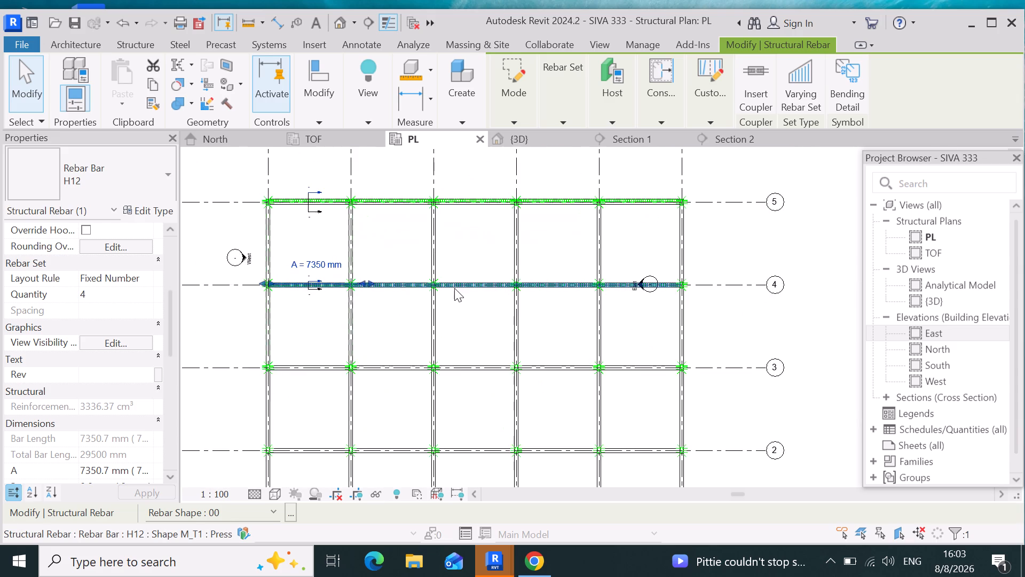
pyautogui.scroll(6, 454, 288)
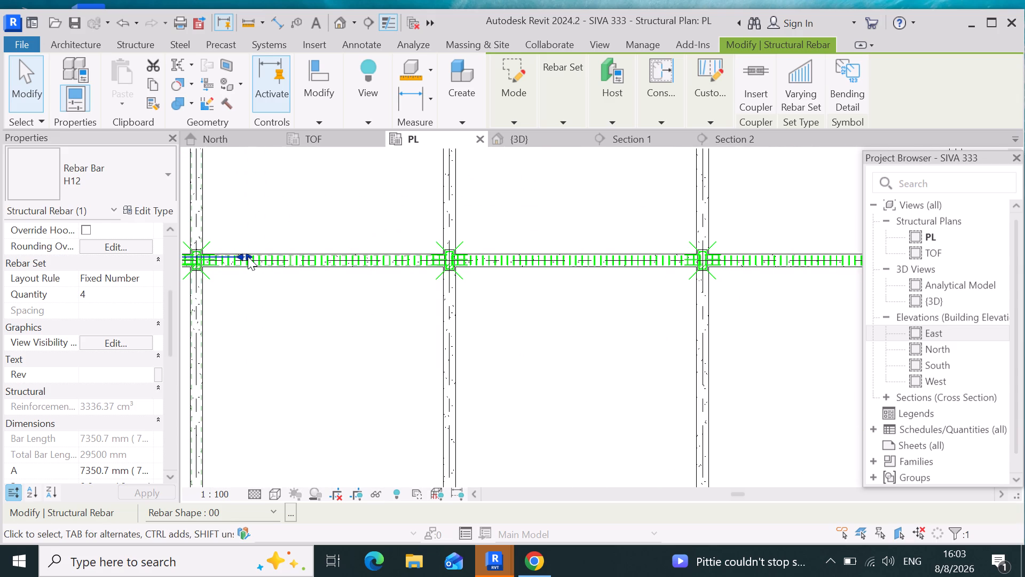
pyautogui.moveTo(247, 256); pyautogui.dragTo(564, 272)
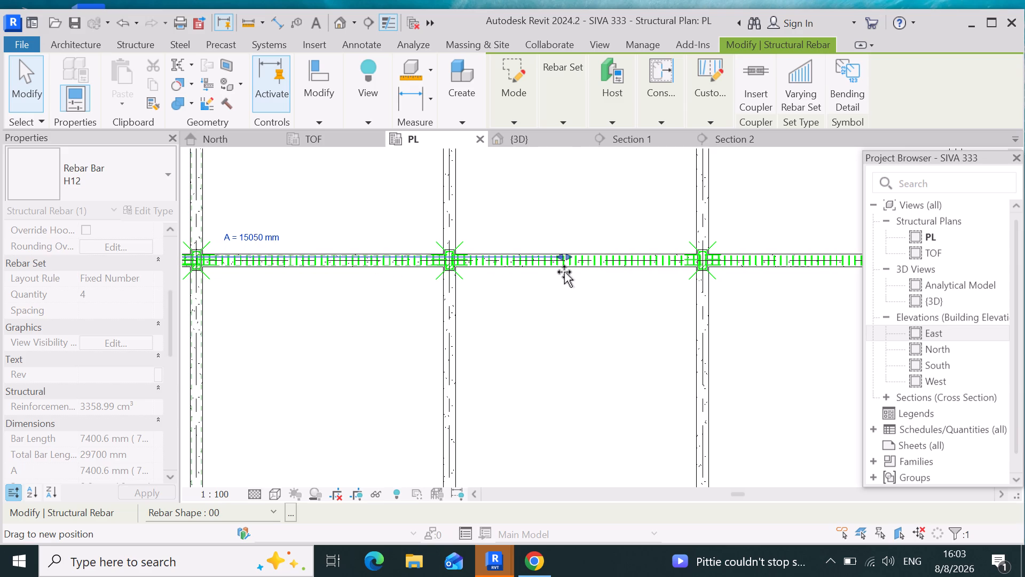
pyautogui.moveTo(564, 272); pyautogui.dragTo(644, 275)
pyautogui.scroll(-8, 564, 272)
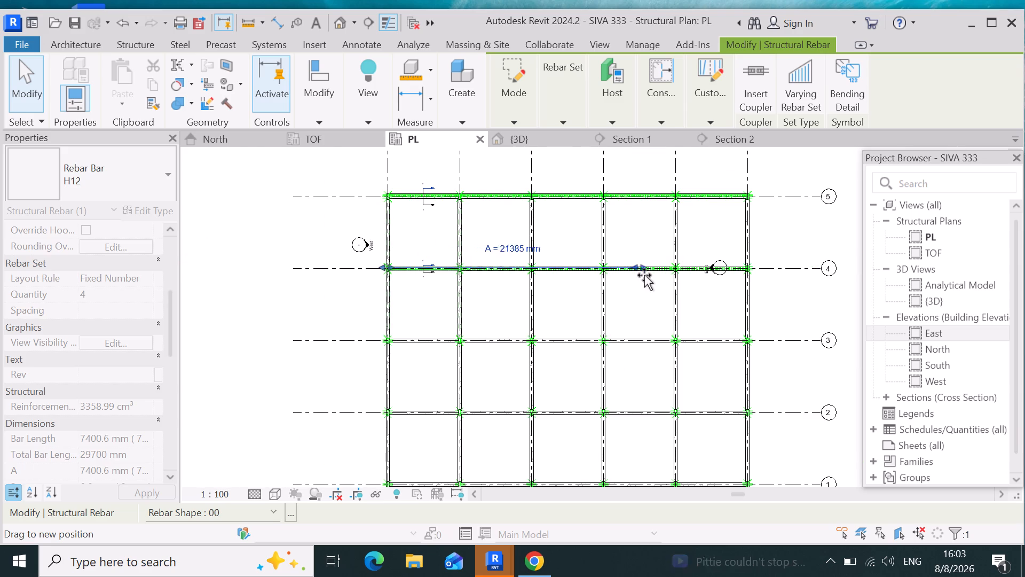
pyautogui.moveTo(644, 275); pyautogui.dragTo(740, 274)
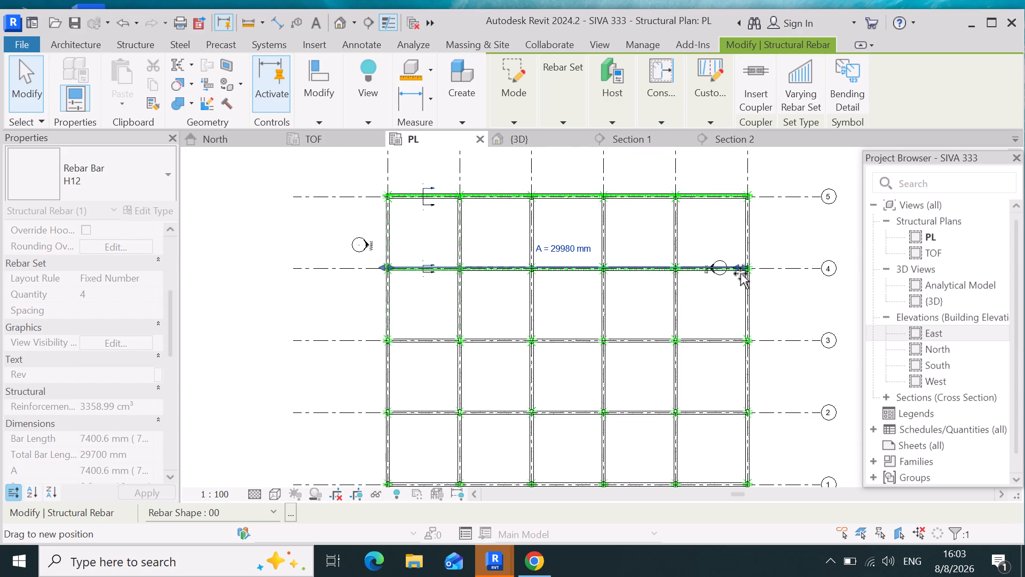
pyautogui.click(740, 274)
# Lengthen the straight H12 bar set up to the grid 11 column, making it about 30413 mm long.
pyautogui.scroll(9, 736, 273)
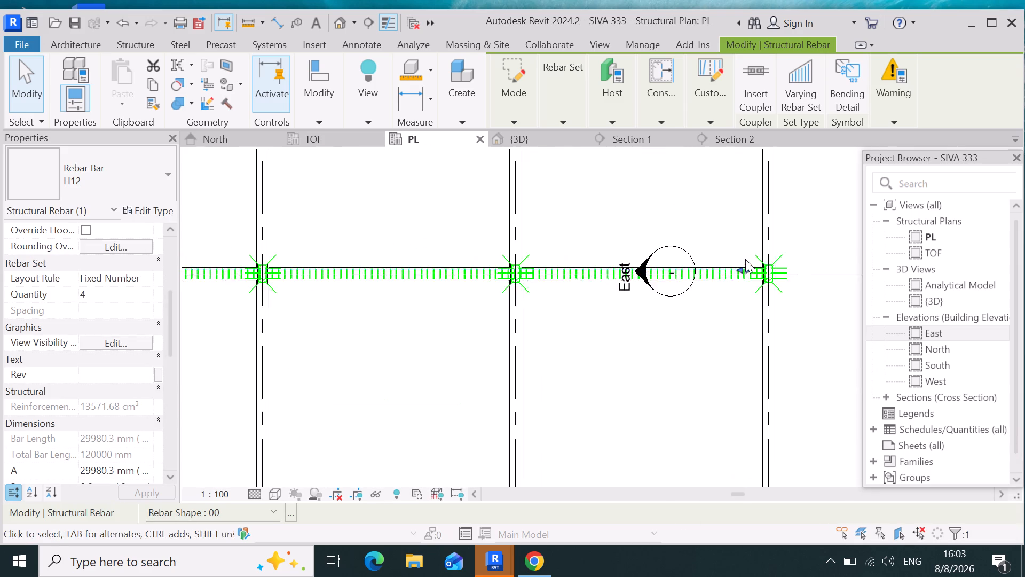
pyautogui.scroll(9, 745, 259)
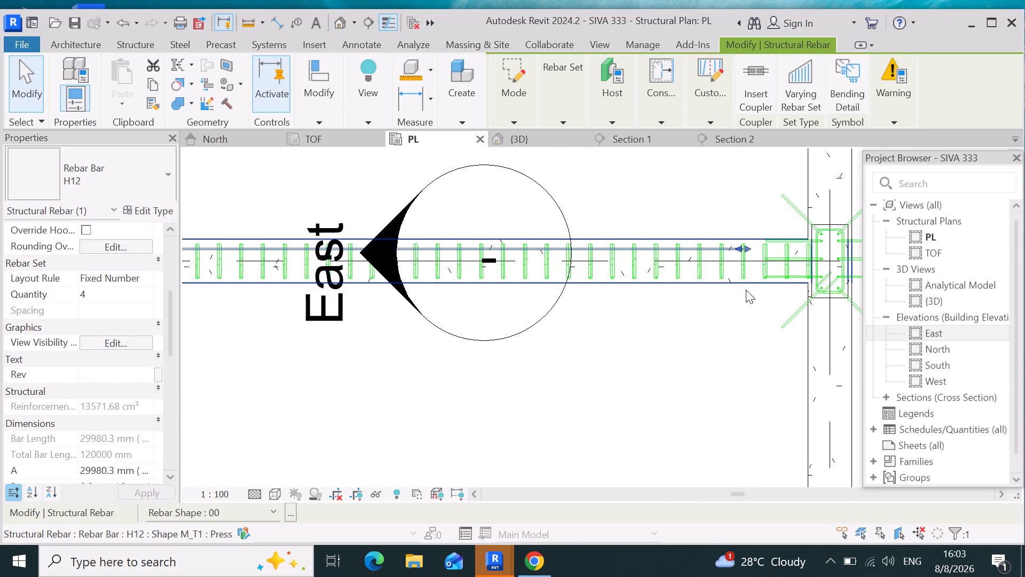
pyautogui.moveTo(748, 245); pyautogui.dragTo(796, 247)
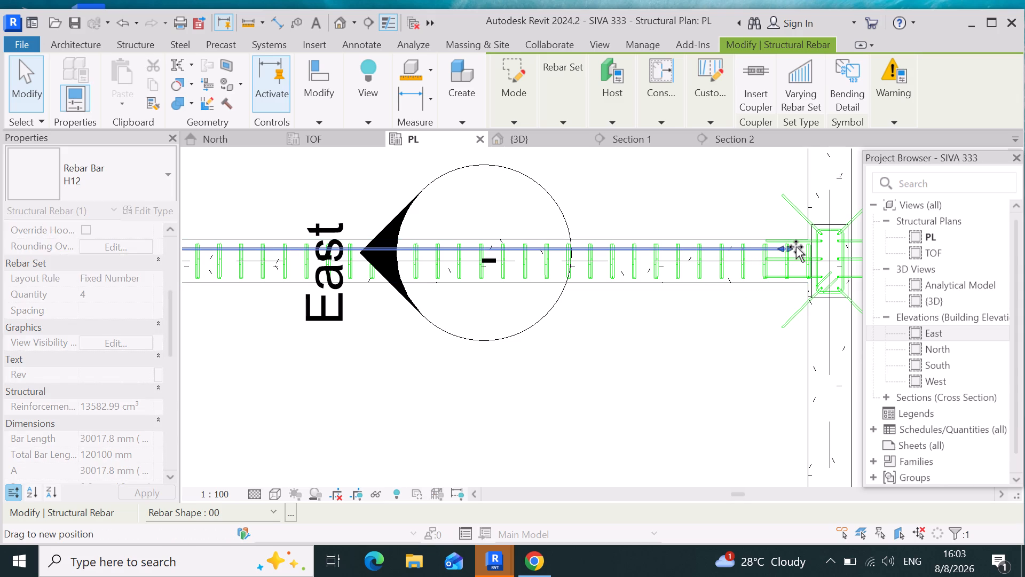
pyautogui.moveTo(796, 247); pyautogui.dragTo(806, 247)
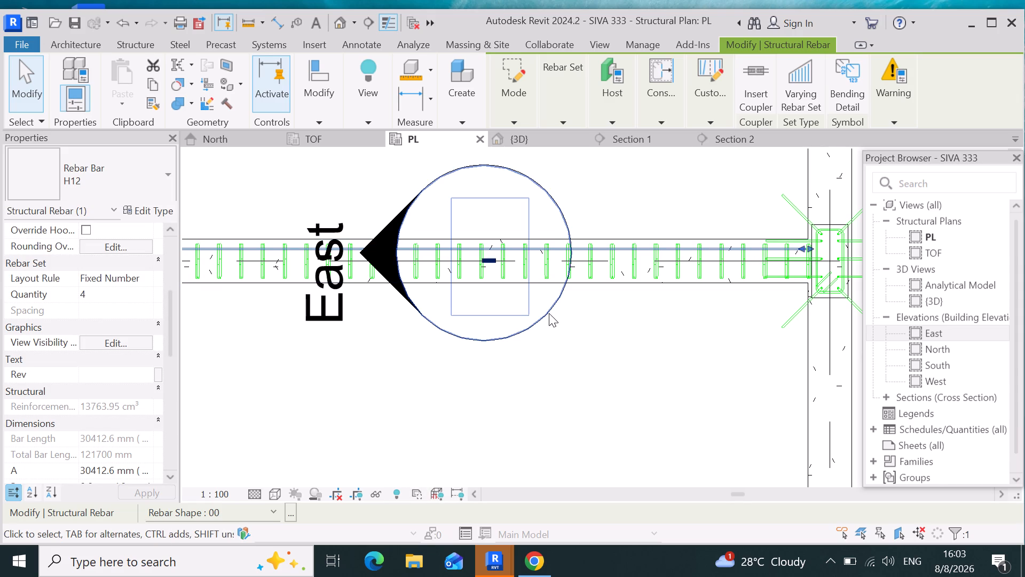
# Temporarily hide the East elevation marker's circle, arrow and label covering the grid 4 beam near grid 11.
pyautogui.click(549, 313)
pyautogui.write('hh')
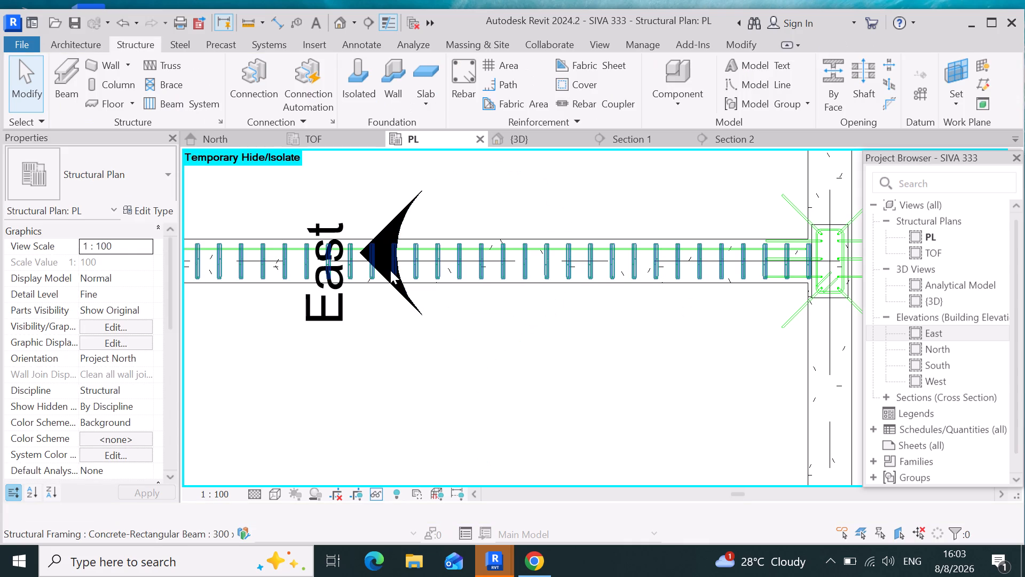
pyautogui.click(390, 270)
pyautogui.moveTo(330, 295); pyautogui.dragTo(332, 293)
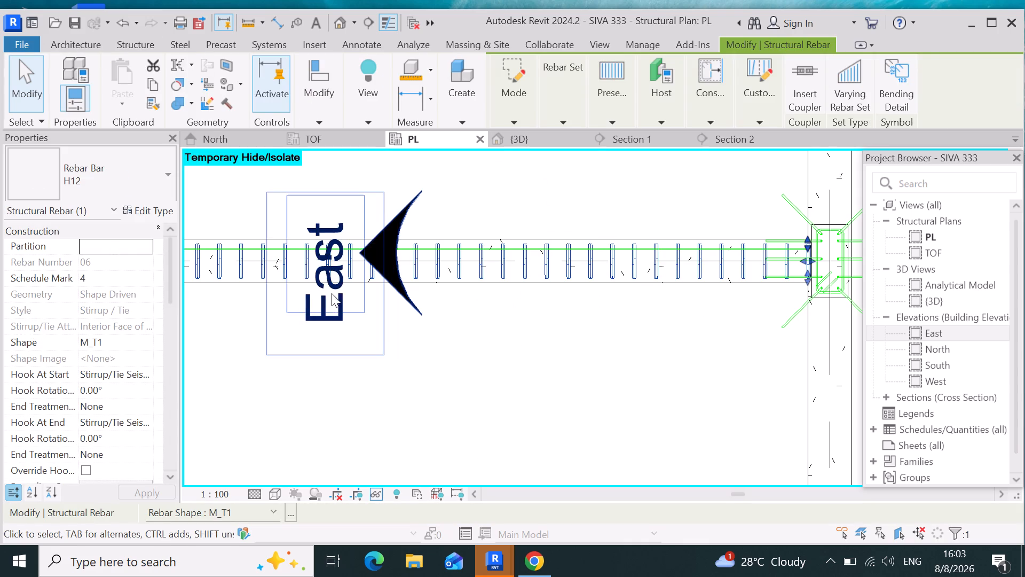
pyautogui.moveTo(332, 293); pyautogui.dragTo(334, 288)
pyautogui.write('hh')
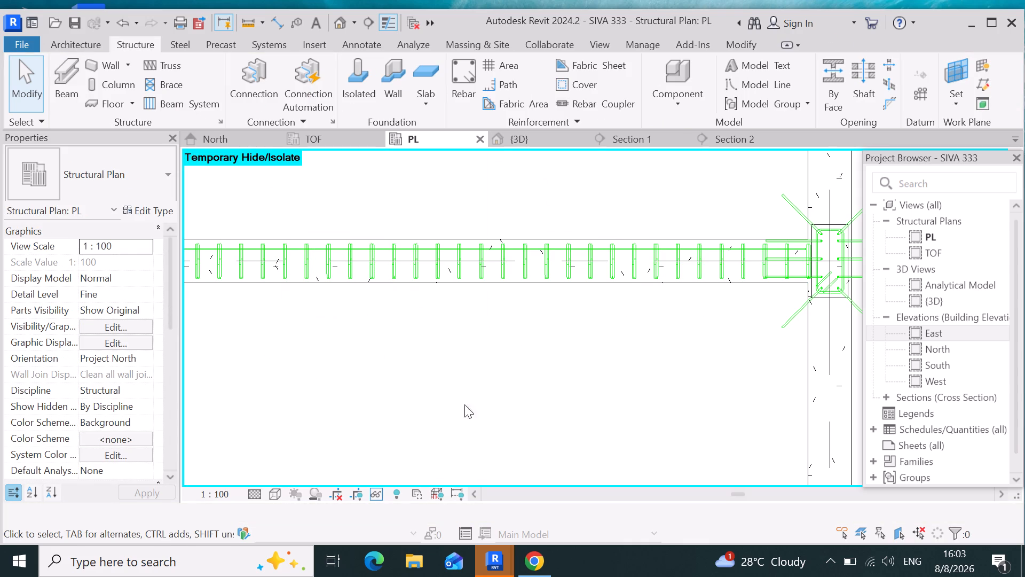
# Stretch the second straight H12 longitudinal bar set in the grid 4 beam past the grid 7 column to about 8640 mm long.
pyautogui.scroll(-6, 684, 317)
pyautogui.scroll(-5, 795, 377)
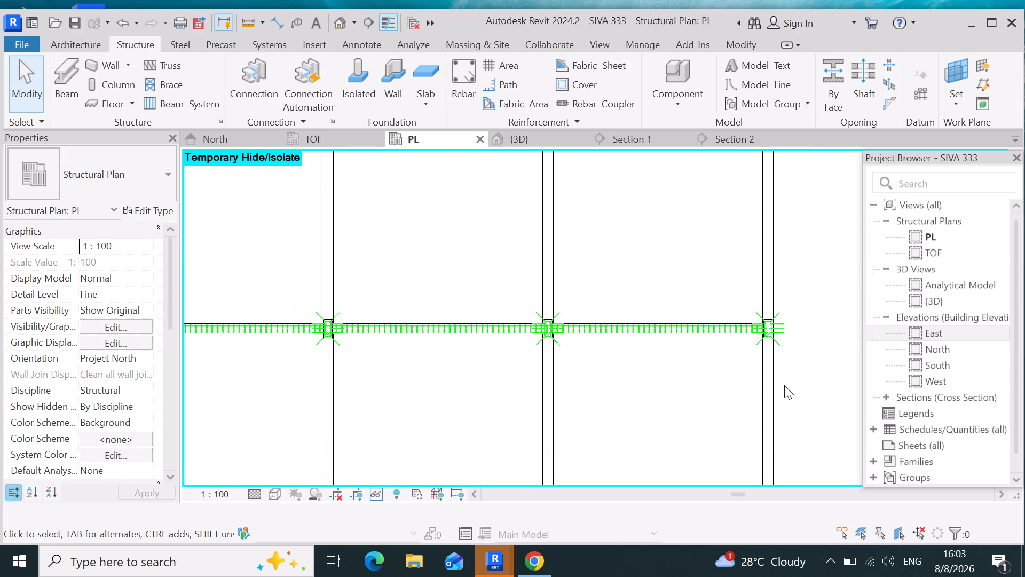
pyautogui.scroll(-4, 624, 374)
pyautogui.scroll(-3, 676, 285)
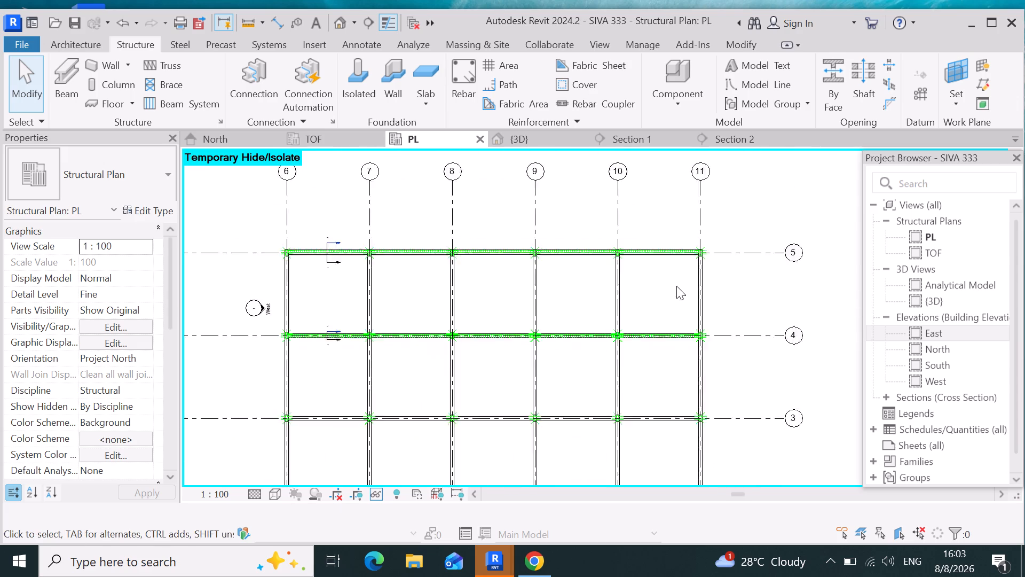
pyautogui.scroll(-1, 676, 286)
pyautogui.scroll(4, 420, 375)
pyautogui.scroll(11, 440, 295)
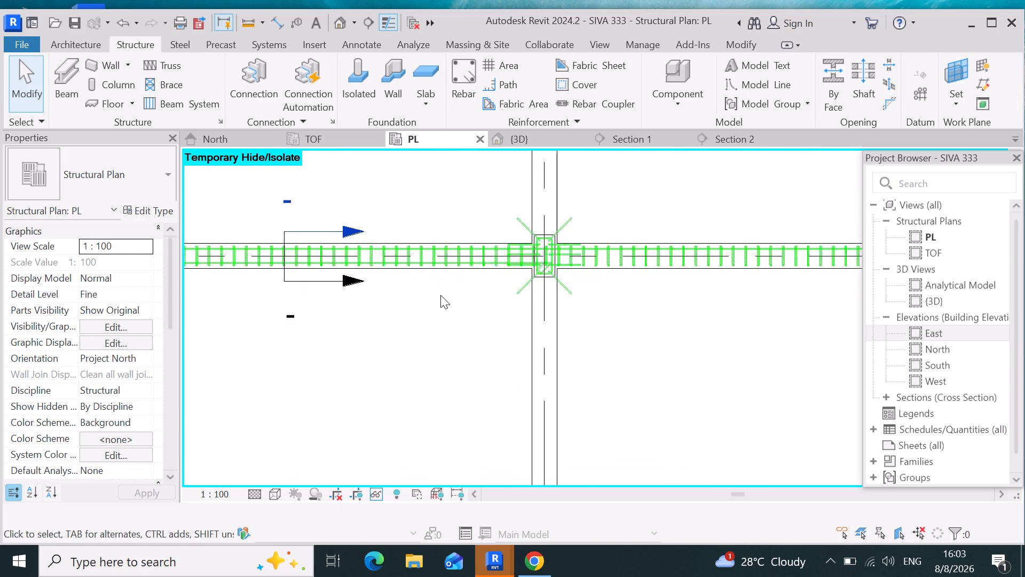
pyautogui.scroll(1, 440, 295)
pyautogui.scroll(9, 487, 243)
pyautogui.click(478, 294)
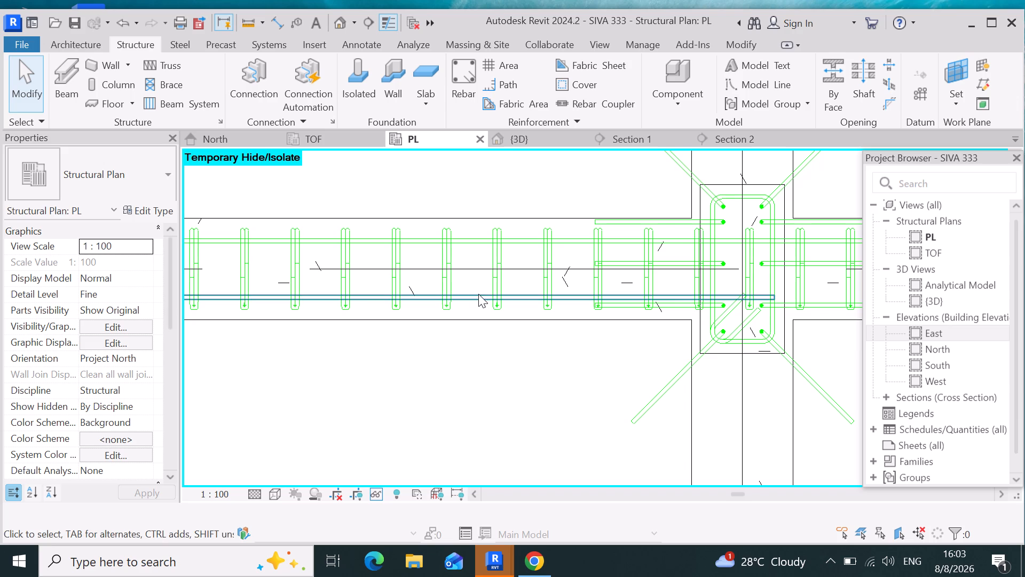
pyautogui.scroll(-10, 441, 316)
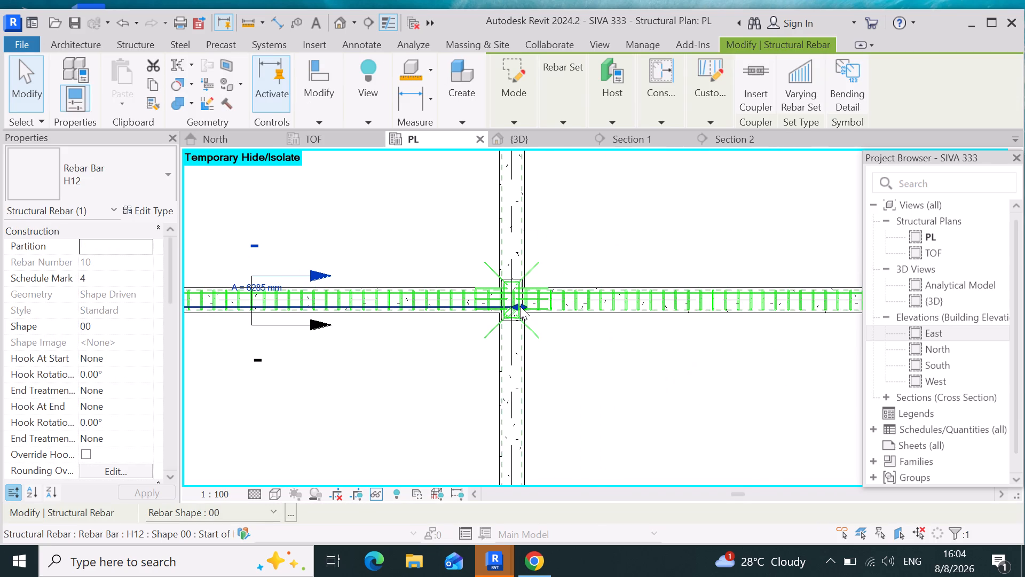
pyautogui.moveTo(519, 307); pyautogui.dragTo(716, 352)
pyautogui.scroll(-5, 716, 352)
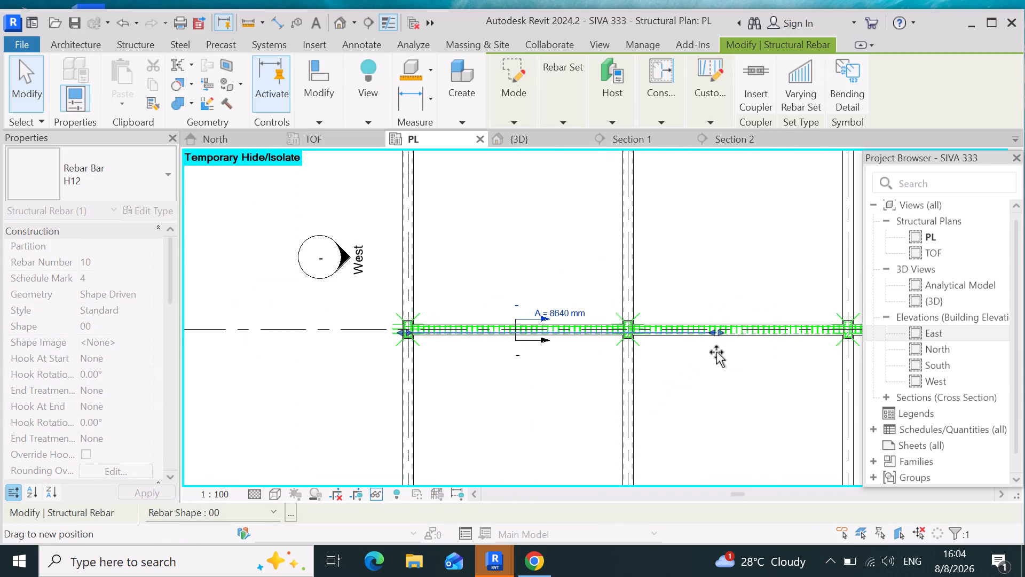
pyautogui.scroll(-7, 716, 352)
# Extend that straight H12 bar set through the remaining bays into the grid 11 column, making it about 30625 mm long.
pyautogui.moveTo(716, 352); pyautogui.dragTo(889, 387)
pyautogui.scroll(-6, 715, 353)
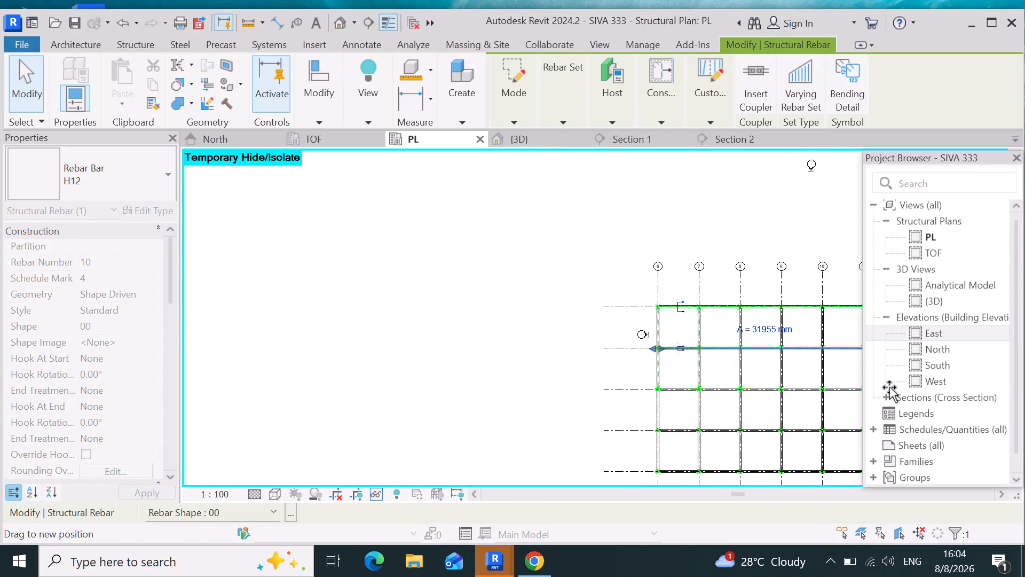
pyautogui.moveTo(889, 387); pyautogui.dragTo(773, 383)
pyautogui.scroll(-5, 688, 372)
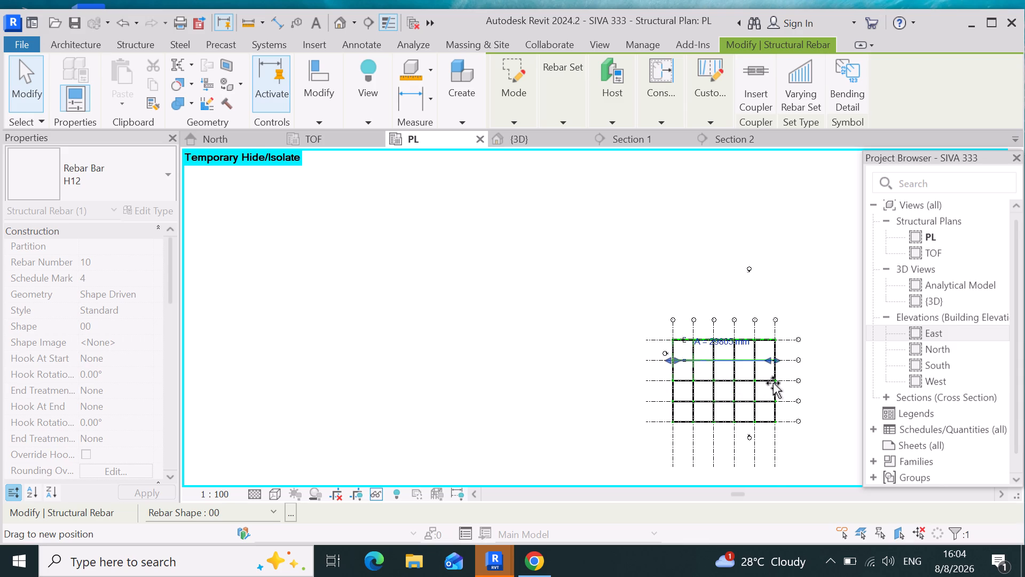
pyautogui.moveTo(773, 383); pyautogui.dragTo(767, 386)
pyautogui.scroll(17, 773, 383)
pyautogui.scroll(-5, 767, 388)
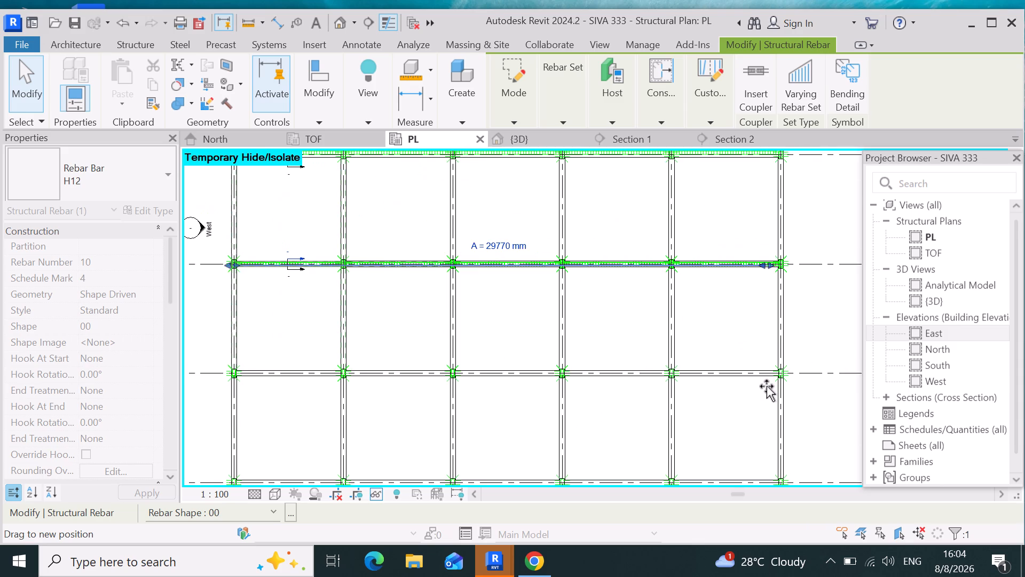
pyautogui.moveTo(767, 386); pyautogui.dragTo(782, 382)
pyautogui.scroll(3, 766, 381)
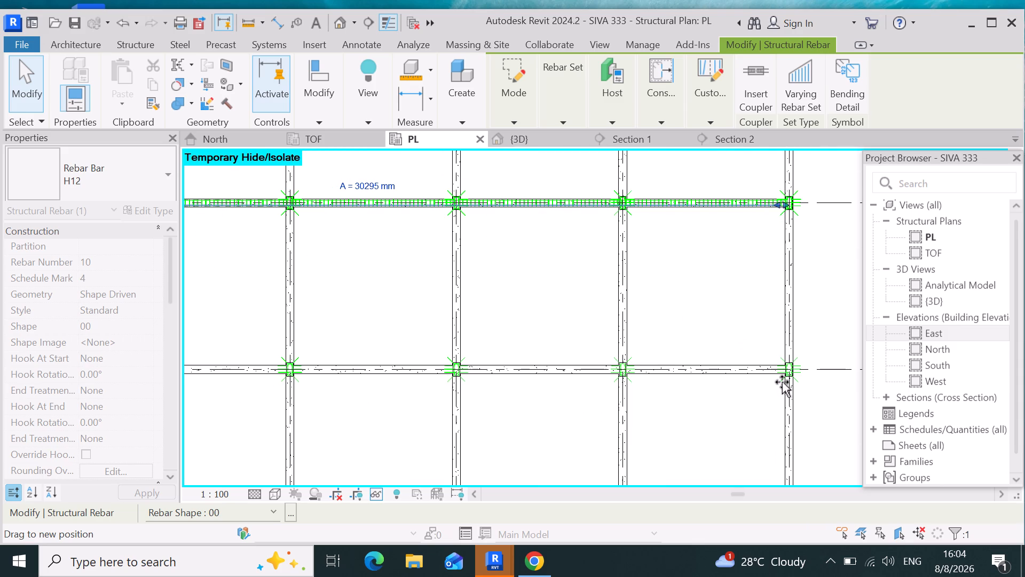
pyautogui.moveTo(782, 382); pyautogui.dragTo(791, 381)
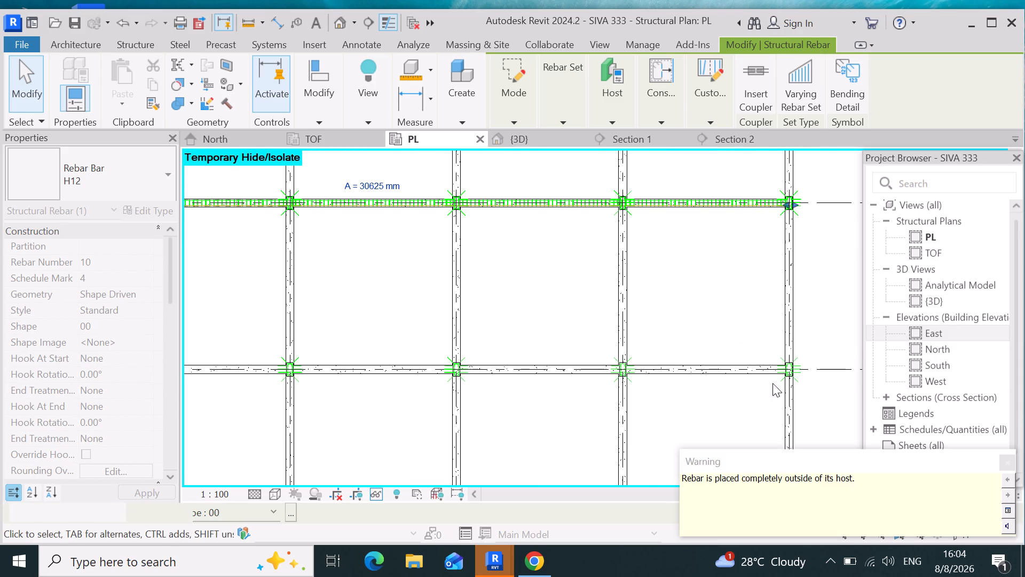
pyautogui.click(754, 354)
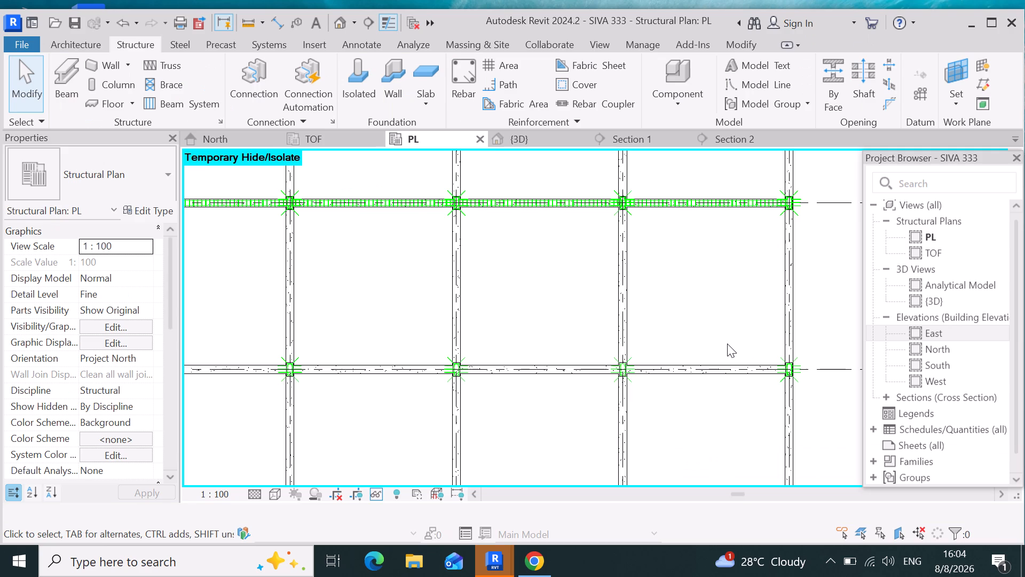
# Check the grid 4 beam's stirrups and longitudinal bars along its bays in the PL plan.
pyautogui.scroll(-5, 727, 344)
pyautogui.scroll(-1, 660, 318)
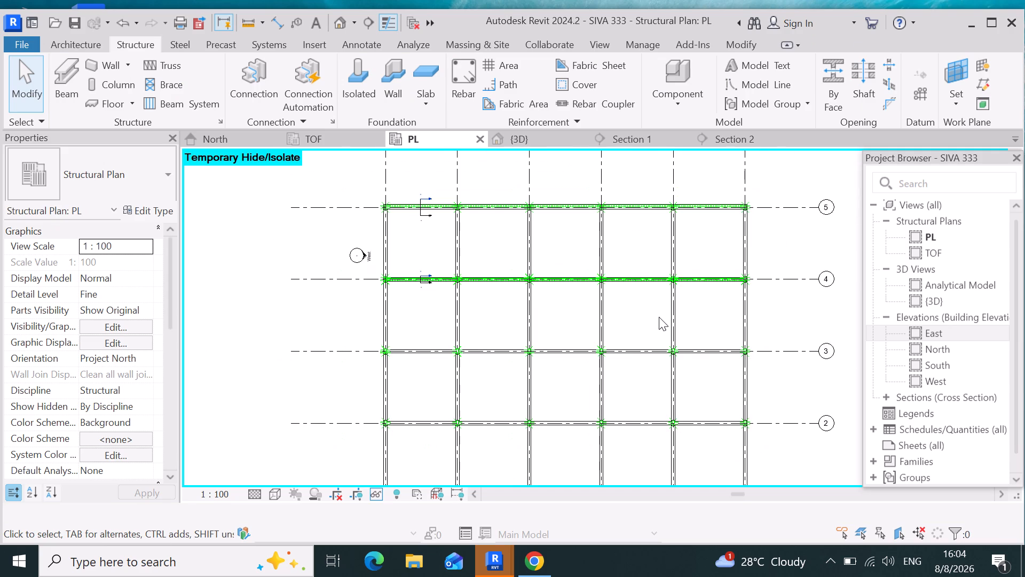
pyautogui.scroll(8, 635, 282)
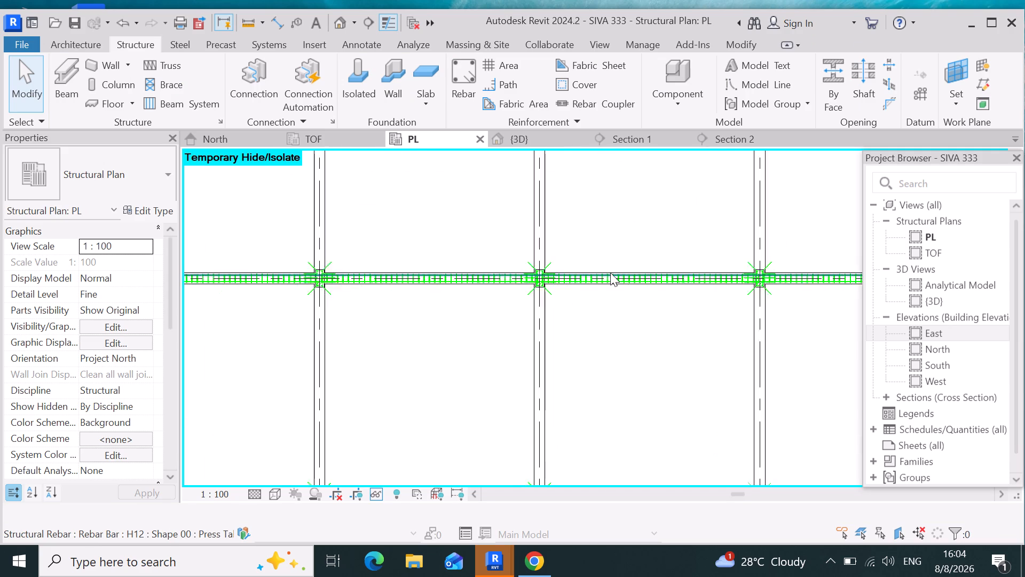
pyautogui.scroll(10, 610, 272)
pyautogui.scroll(-6, 621, 263)
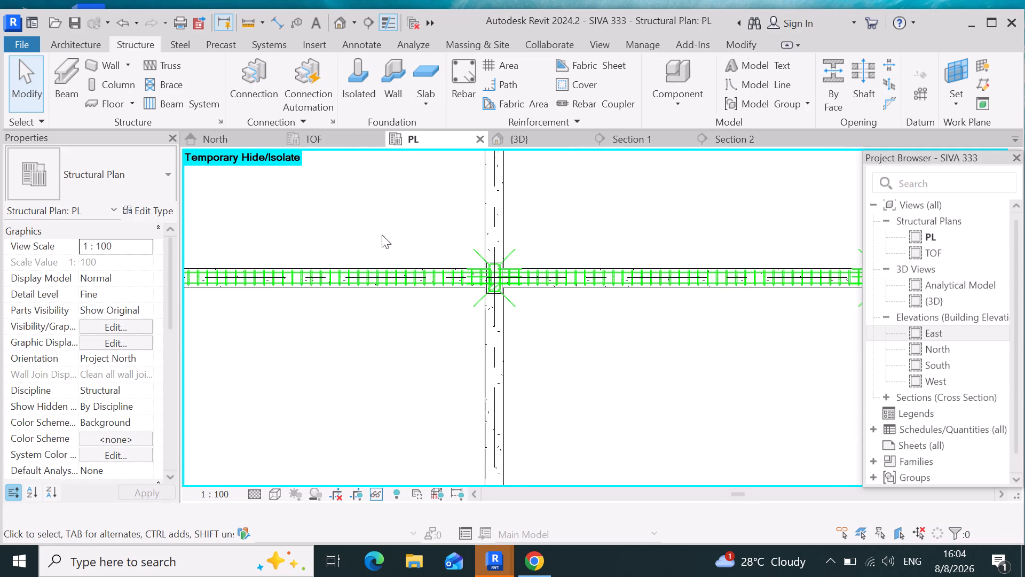
# Inspect in the 3D view the grid 4 beam's reinforcement and the column and beam bars at the grid 5 and 6 corner.
pyautogui.click(535, 141)
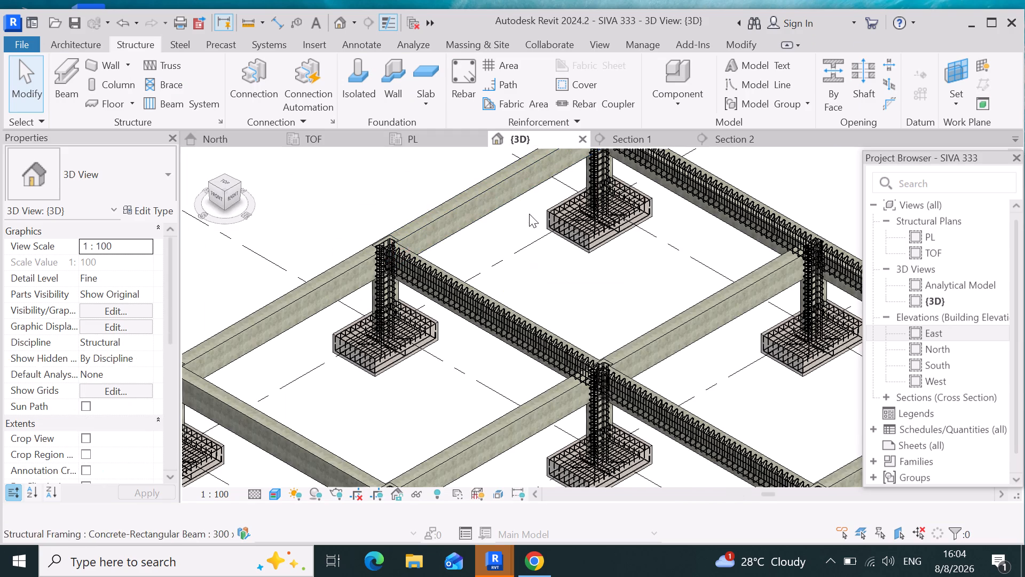
pyautogui.scroll(4, 491, 331)
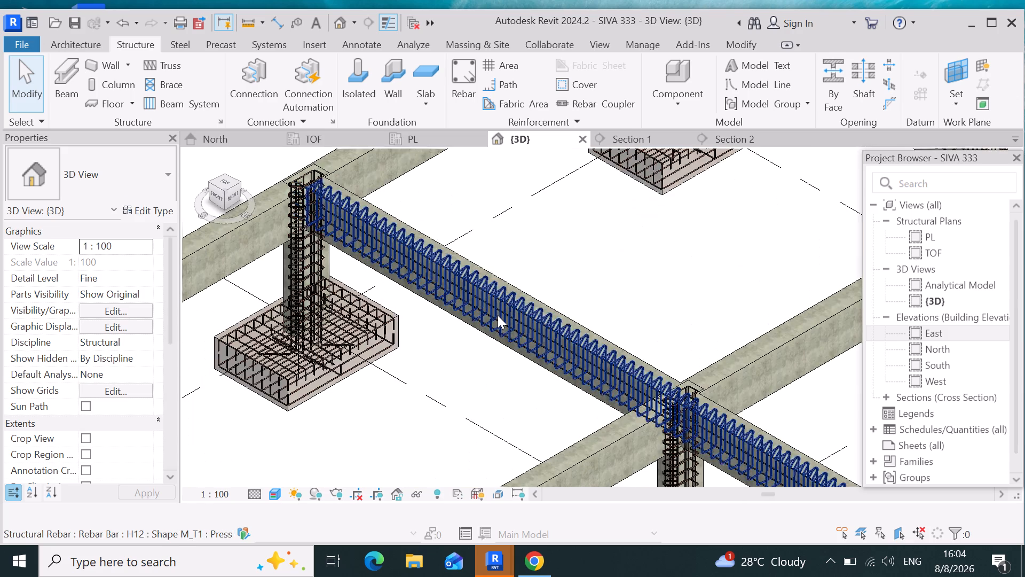
pyautogui.scroll(-12, 498, 315)
pyautogui.scroll(5, 510, 252)
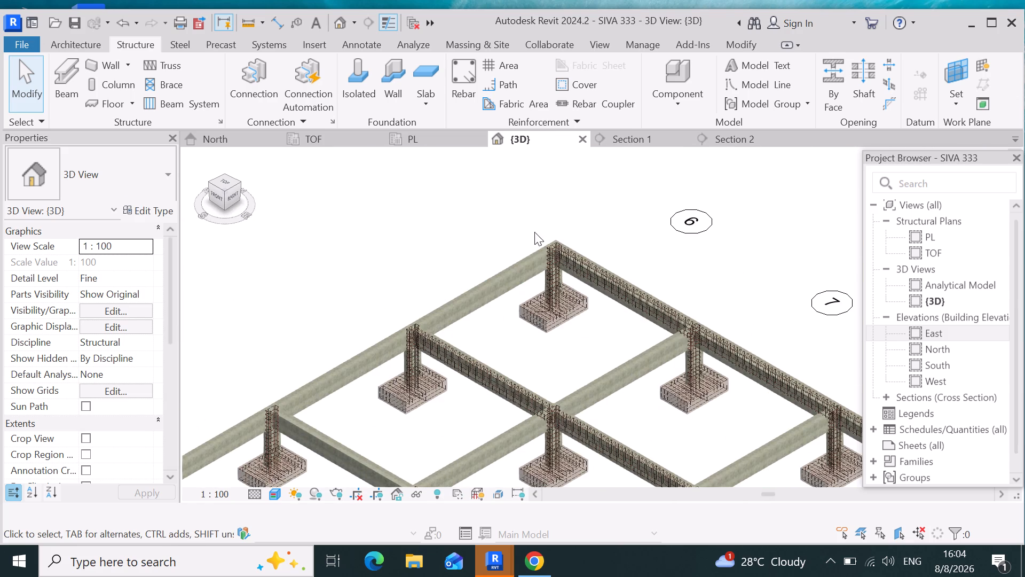
pyautogui.scroll(4, 539, 232)
pyautogui.scroll(16, 589, 230)
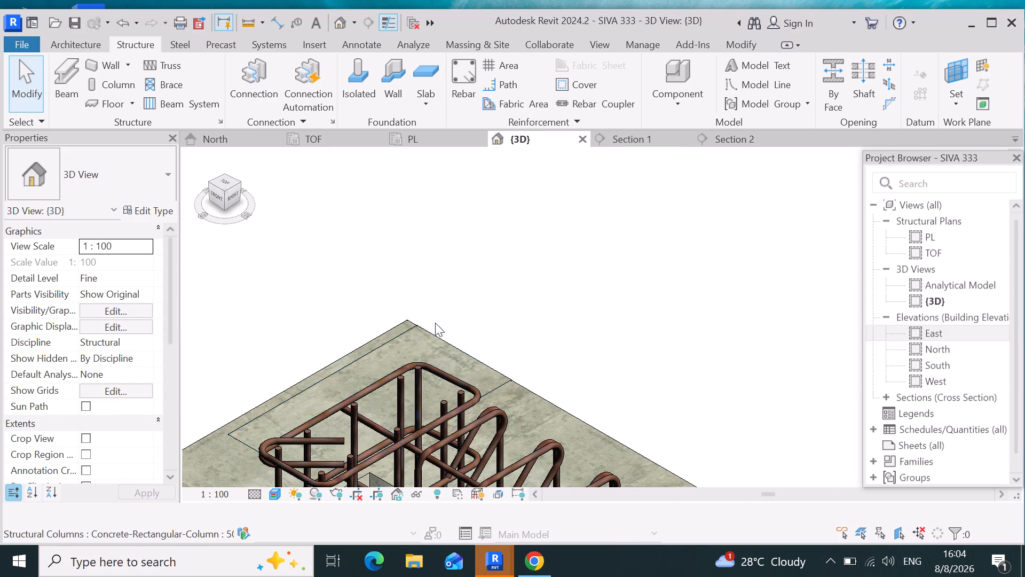
pyautogui.scroll(-10, 435, 322)
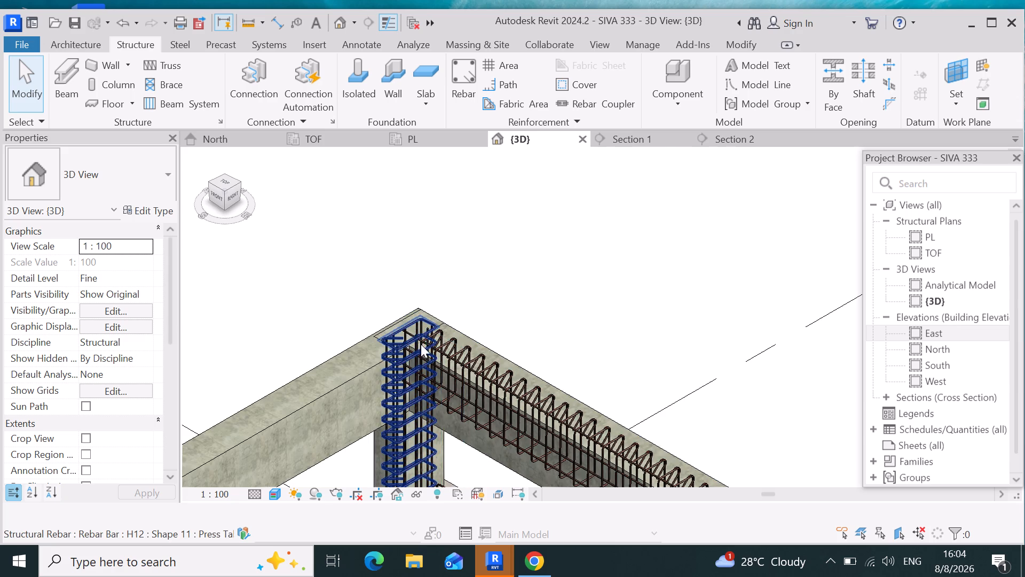
pyautogui.scroll(5, 430, 380)
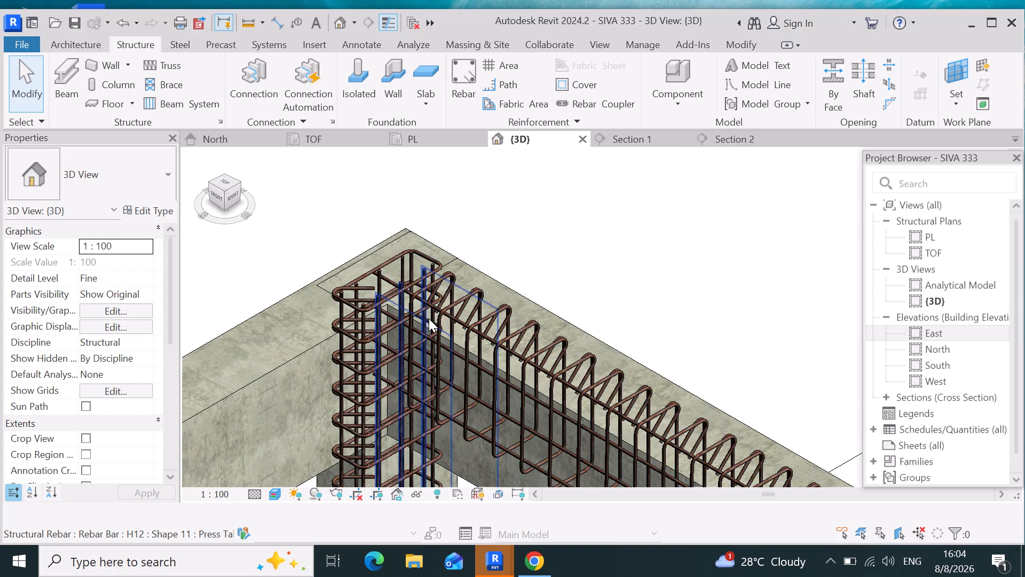
pyautogui.scroll(-16, 429, 318)
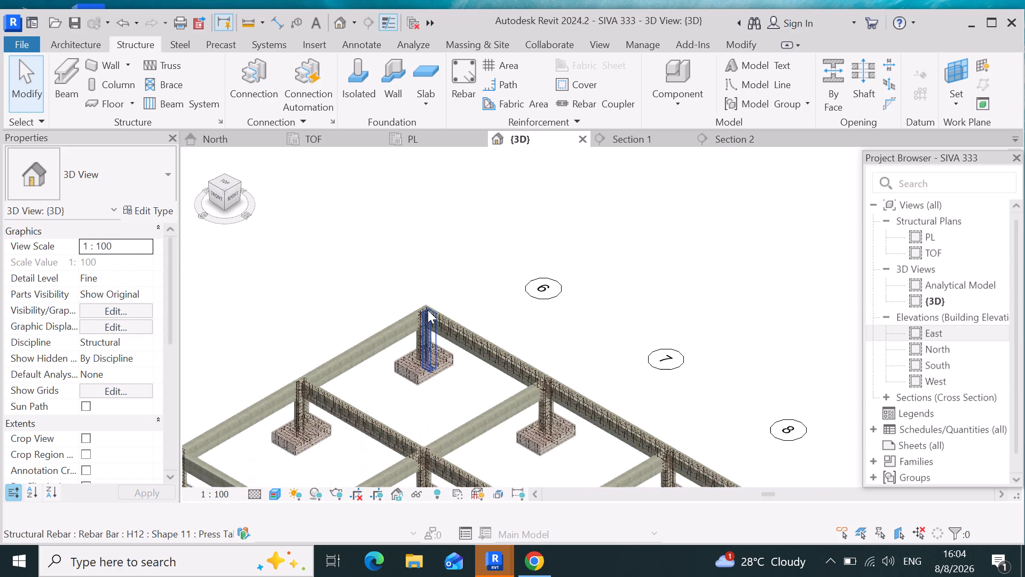
# Examine the frame in 3D, from the grid 4 beam's column junctions to the grid 5 beam's rebar ends at grid 11.
pyautogui.scroll(-5, 428, 309)
pyautogui.scroll(2, 408, 417)
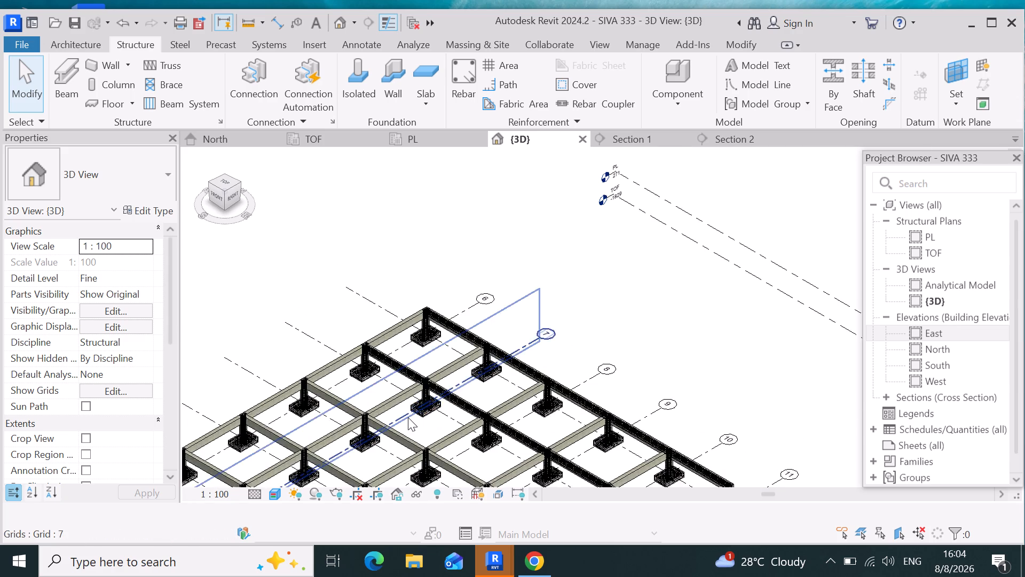
pyautogui.scroll(7, 408, 417)
pyautogui.scroll(1, 437, 378)
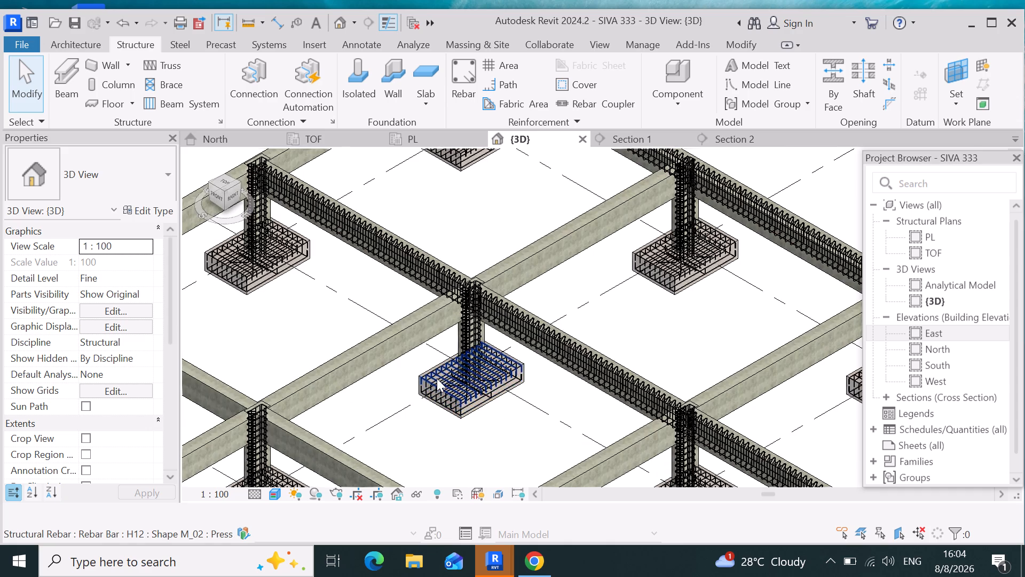
pyautogui.scroll(-10, 435, 378)
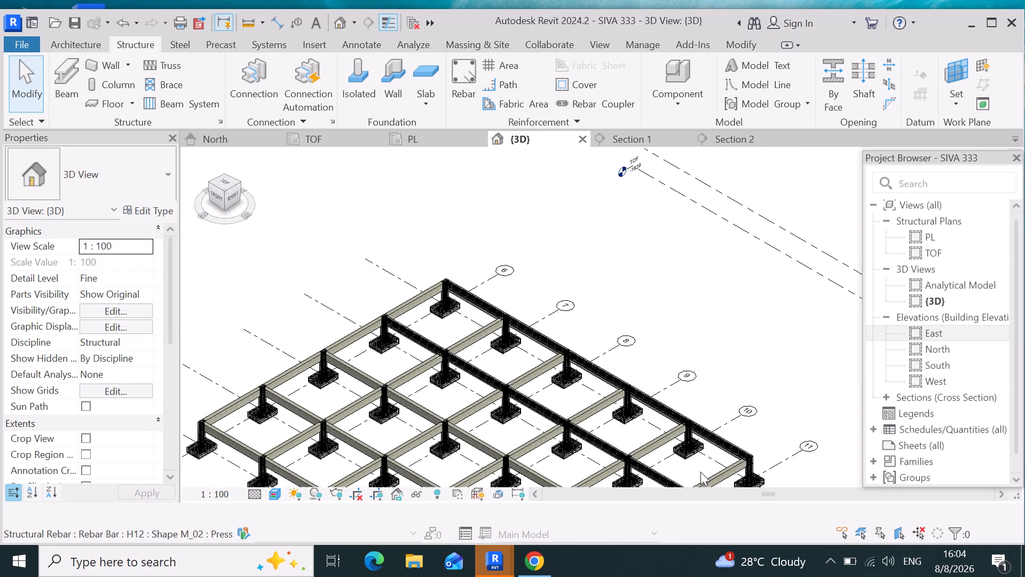
pyautogui.scroll(18, 766, 478)
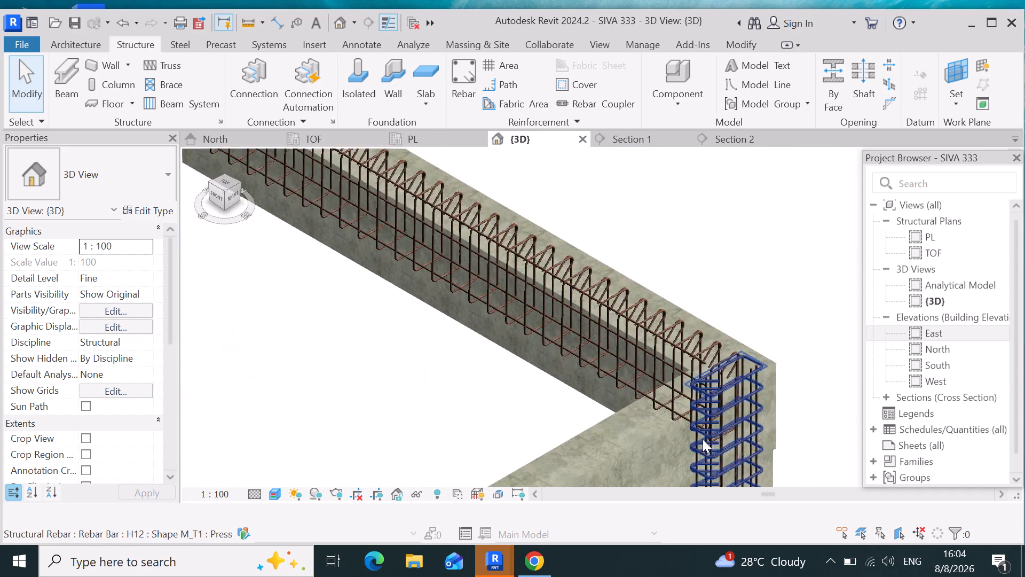
pyautogui.scroll(5, 703, 439)
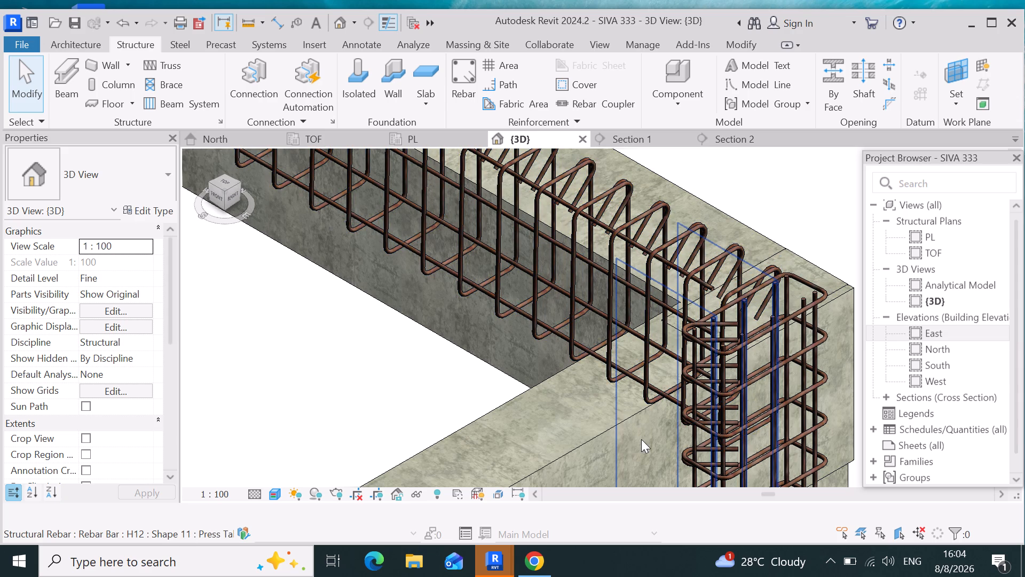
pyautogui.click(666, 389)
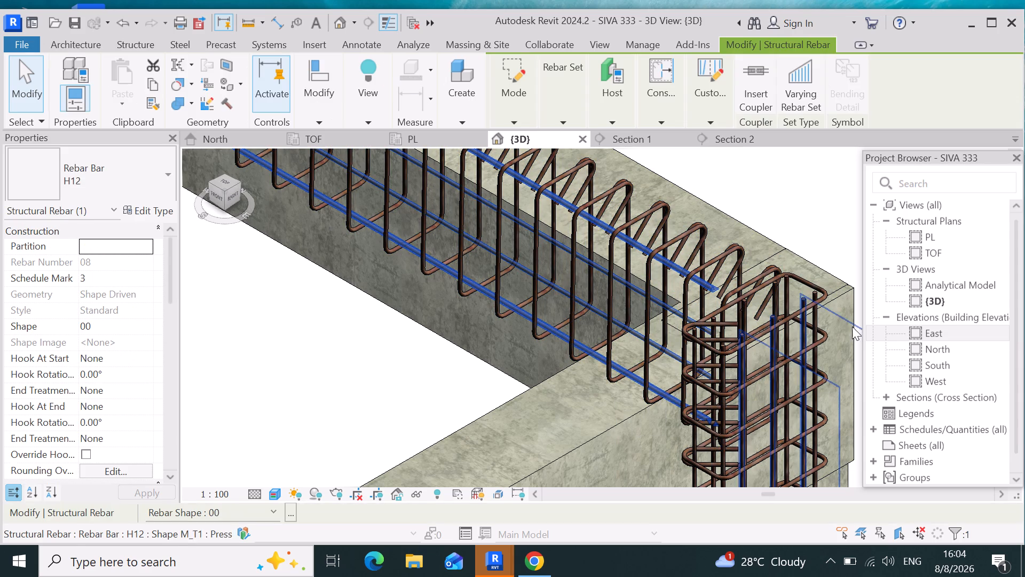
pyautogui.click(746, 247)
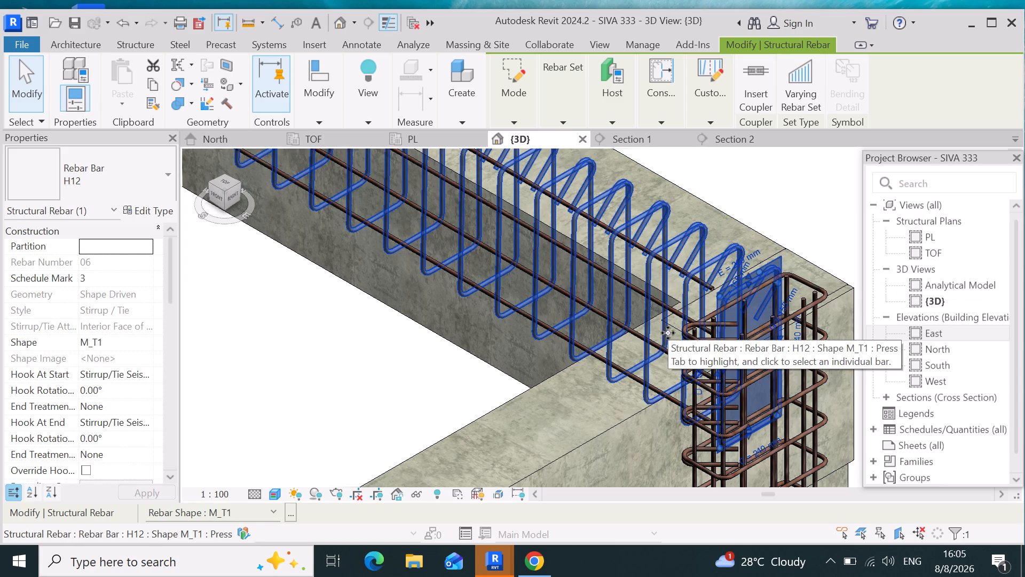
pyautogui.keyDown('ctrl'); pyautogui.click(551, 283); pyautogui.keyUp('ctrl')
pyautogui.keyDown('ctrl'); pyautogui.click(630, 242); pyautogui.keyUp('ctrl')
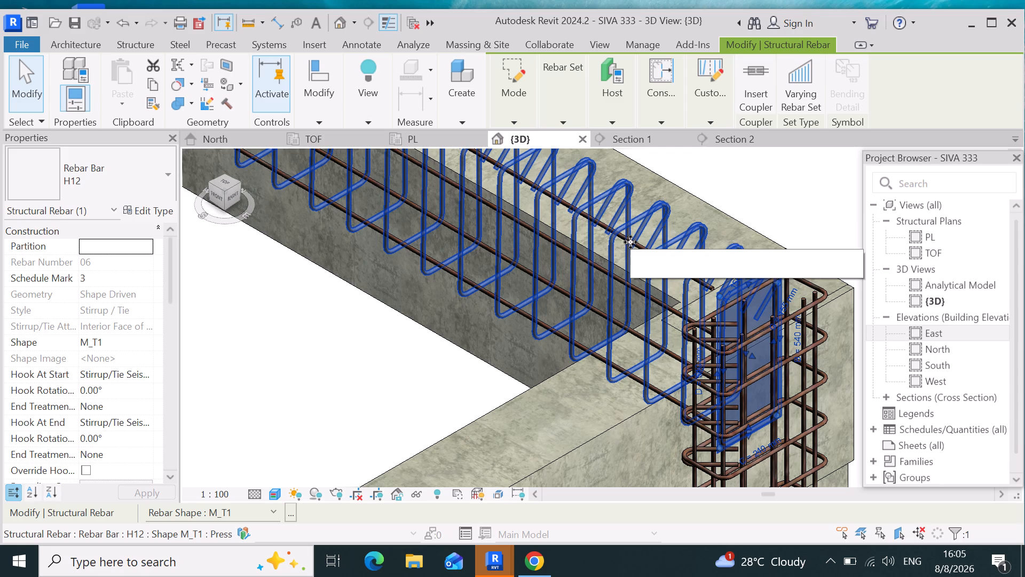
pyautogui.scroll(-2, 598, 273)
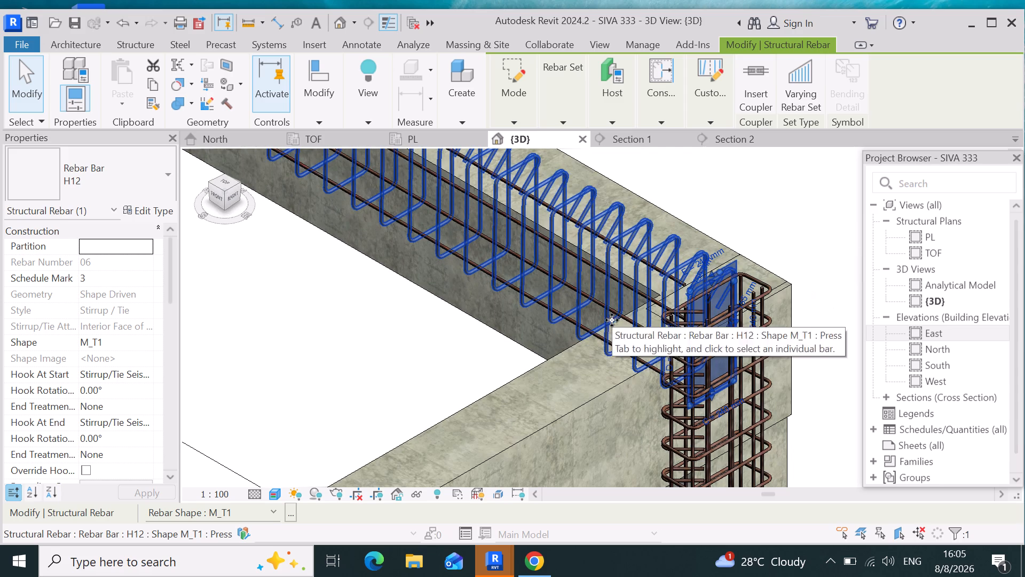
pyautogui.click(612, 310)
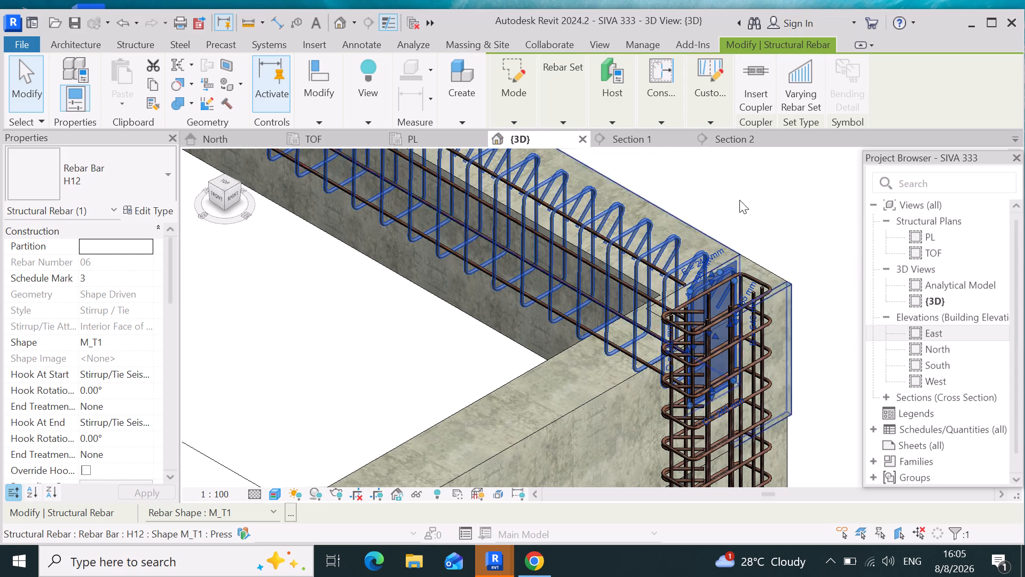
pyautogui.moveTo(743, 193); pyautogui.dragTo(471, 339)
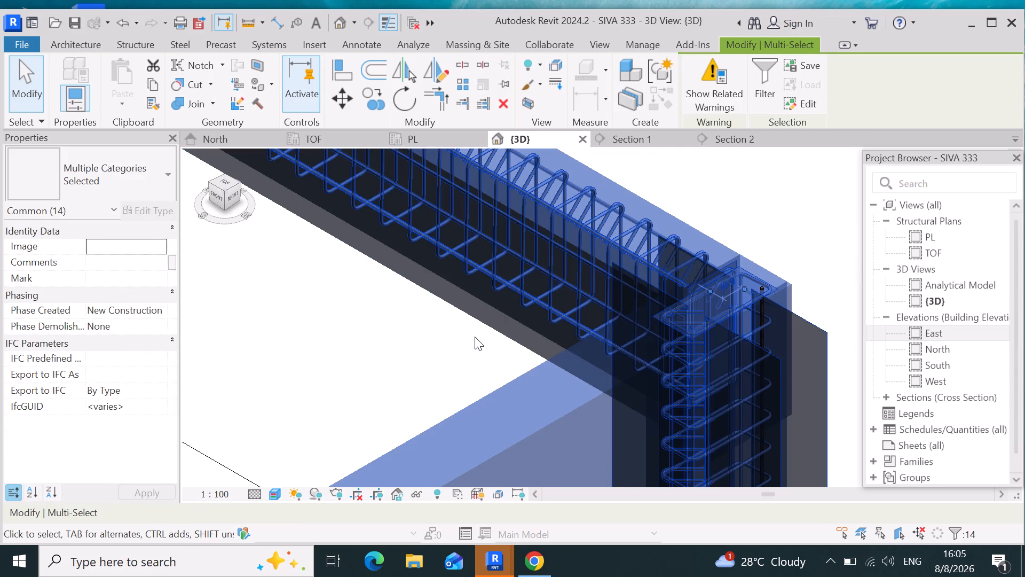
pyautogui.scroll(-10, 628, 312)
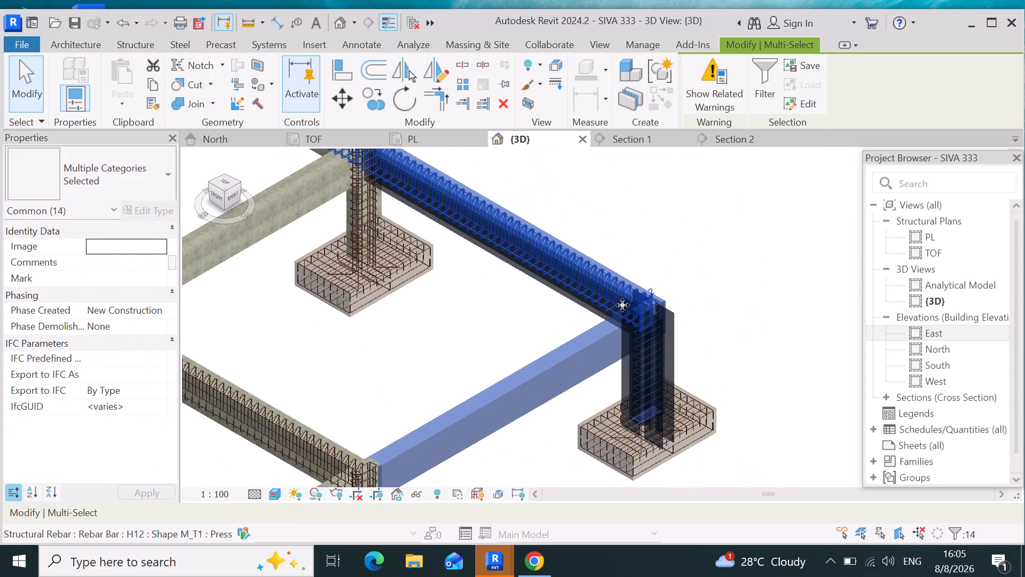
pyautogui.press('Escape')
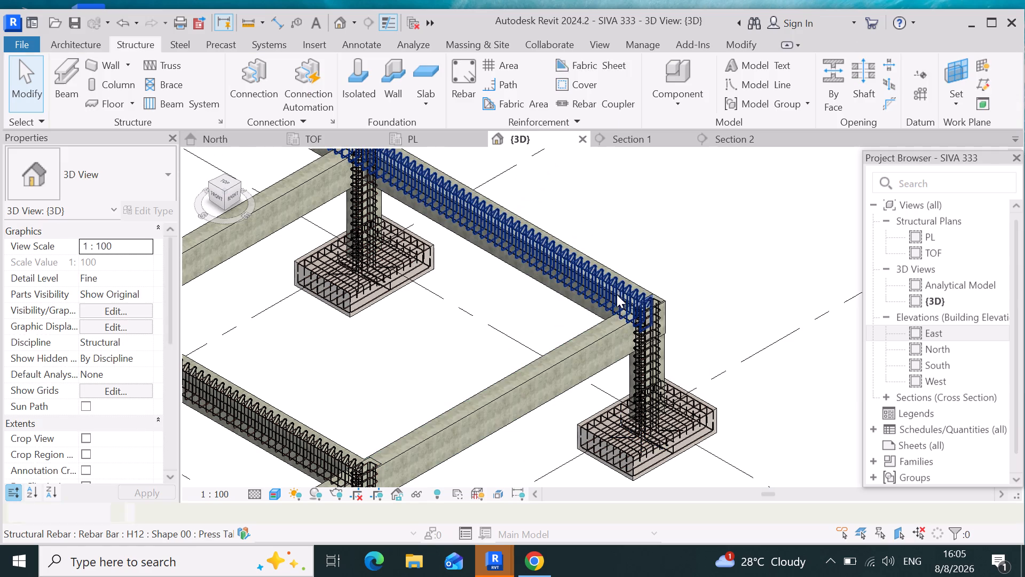
# Examine the whole frame in the 3D view and the grid 4 and 5 beam reinforcement in the PL plan.
pyautogui.scroll(-5, 759, 275)
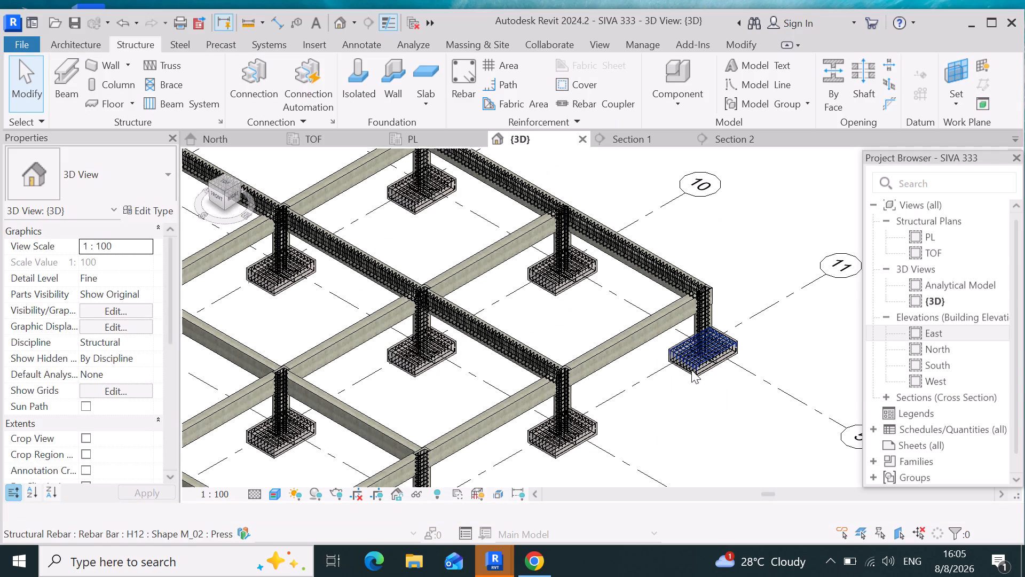
pyautogui.scroll(-6, 692, 367)
pyautogui.scroll(4, 485, 320)
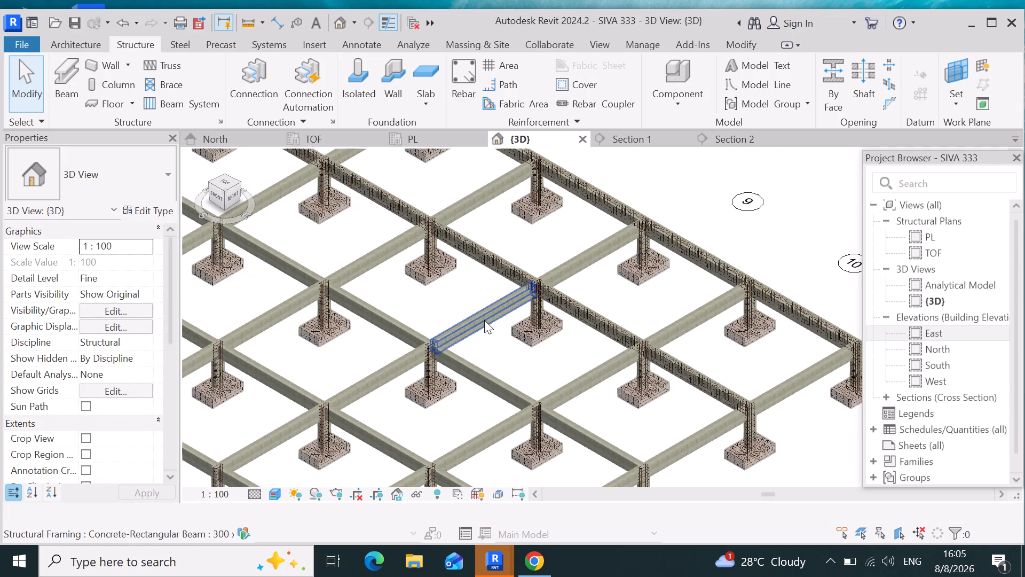
pyautogui.scroll(-5, 483, 320)
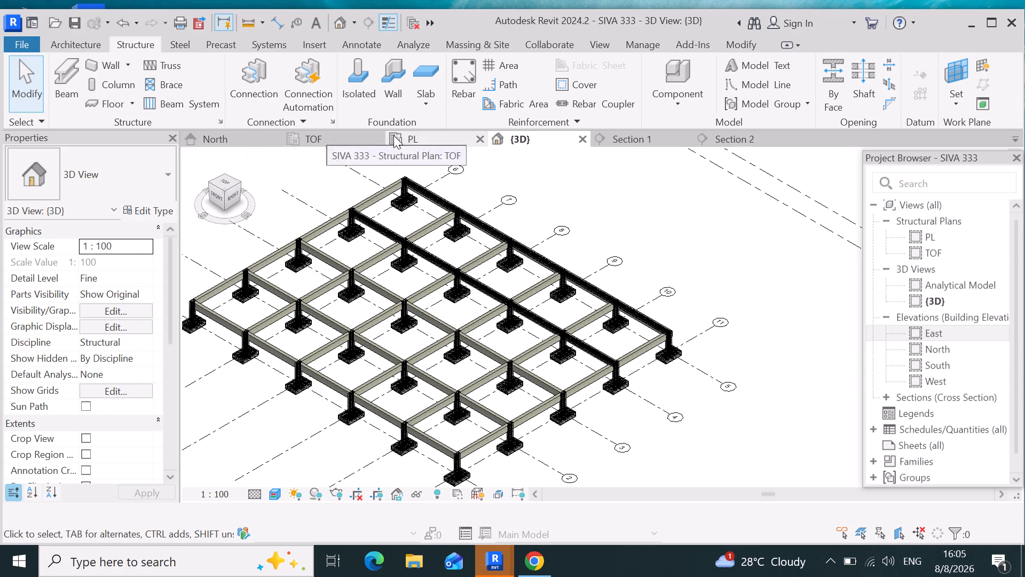
pyautogui.click(435, 137)
pyautogui.scroll(-9, 582, 280)
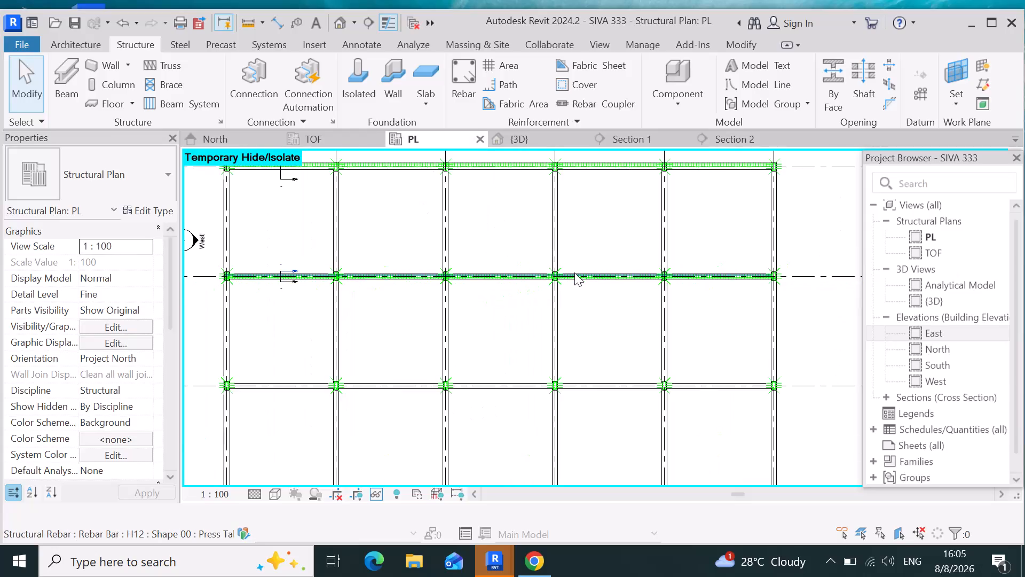
pyautogui.scroll(-5, 571, 272)
pyautogui.scroll(4, 419, 424)
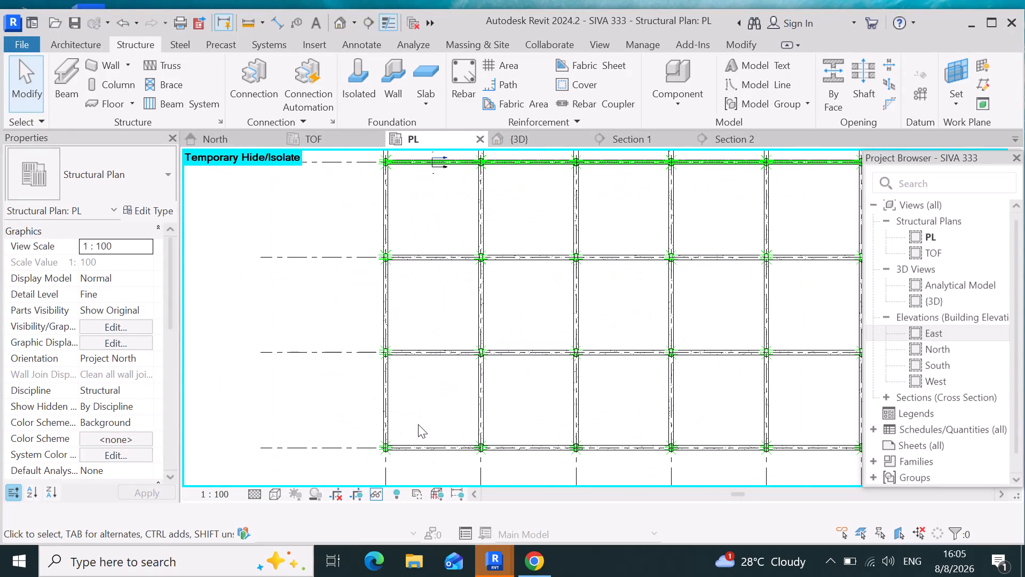
pyautogui.scroll(-3, 418, 424)
pyautogui.scroll(4, 377, 245)
pyautogui.scroll(4, 424, 246)
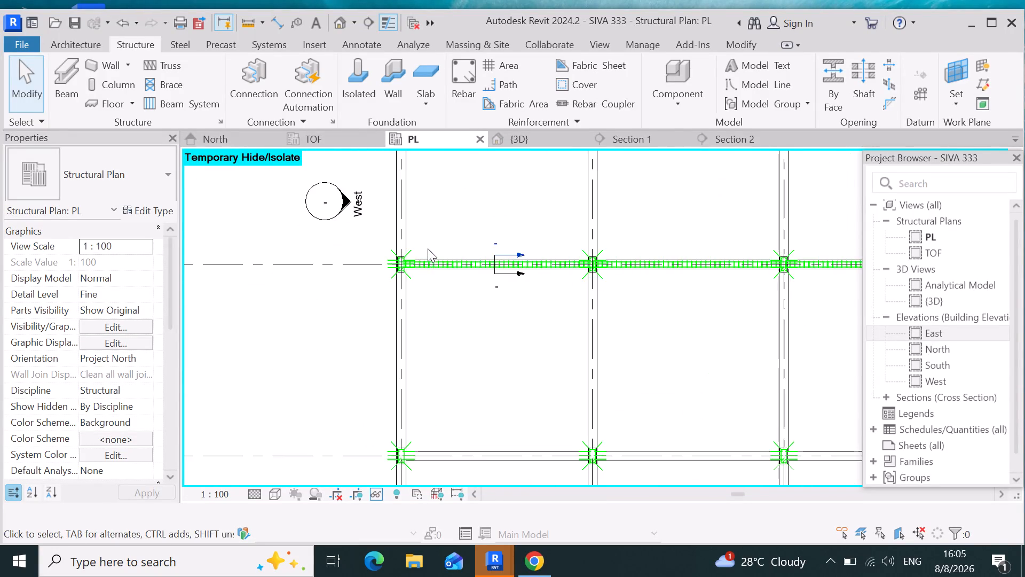
pyautogui.scroll(8, 429, 261)
pyautogui.scroll(-8, 369, 299)
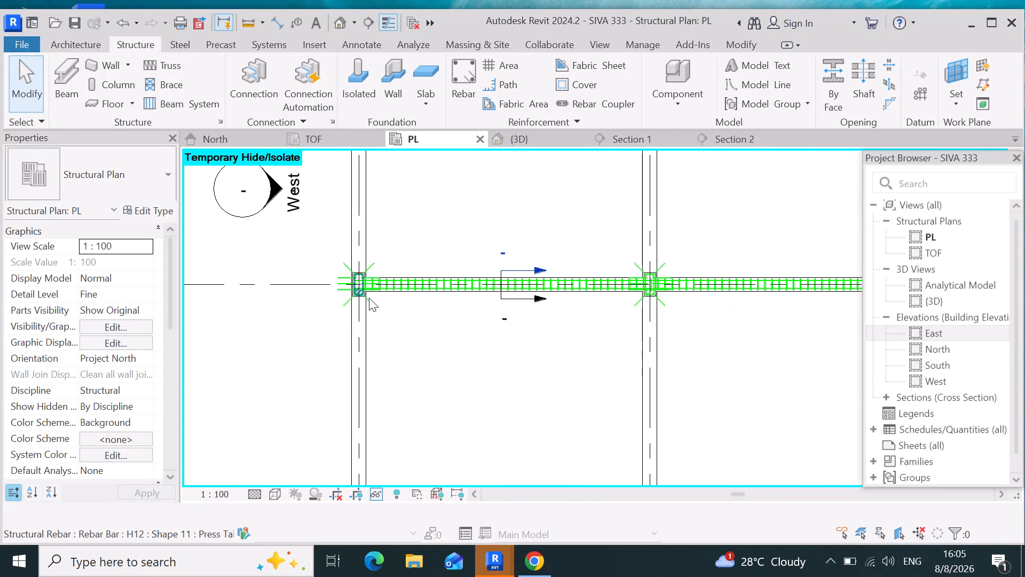
pyautogui.scroll(-13, 369, 298)
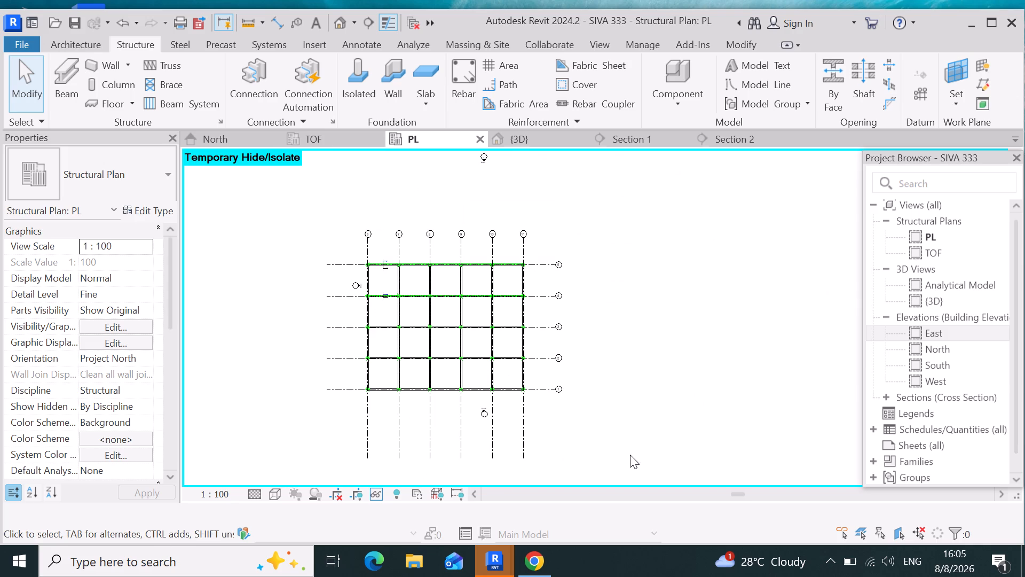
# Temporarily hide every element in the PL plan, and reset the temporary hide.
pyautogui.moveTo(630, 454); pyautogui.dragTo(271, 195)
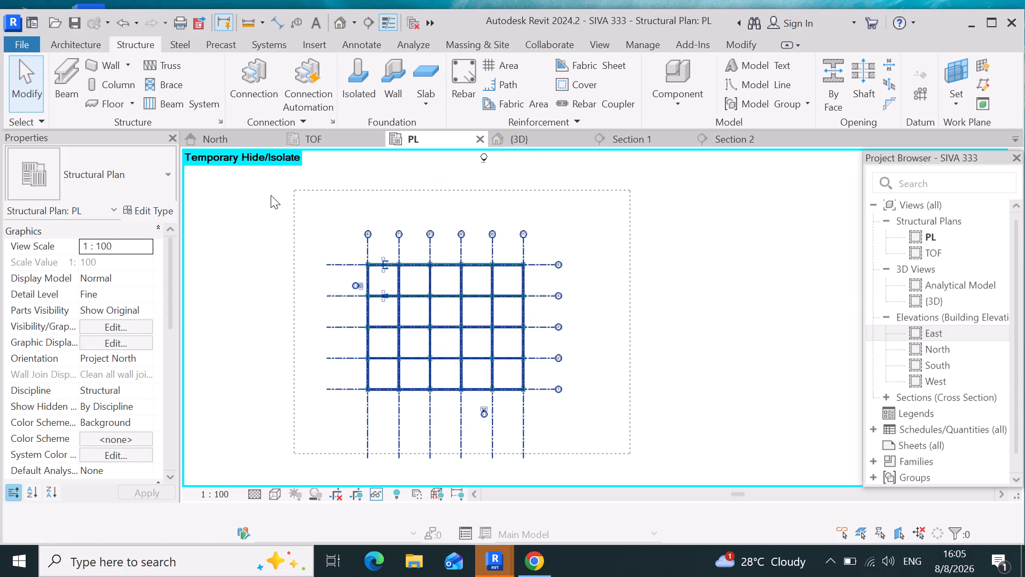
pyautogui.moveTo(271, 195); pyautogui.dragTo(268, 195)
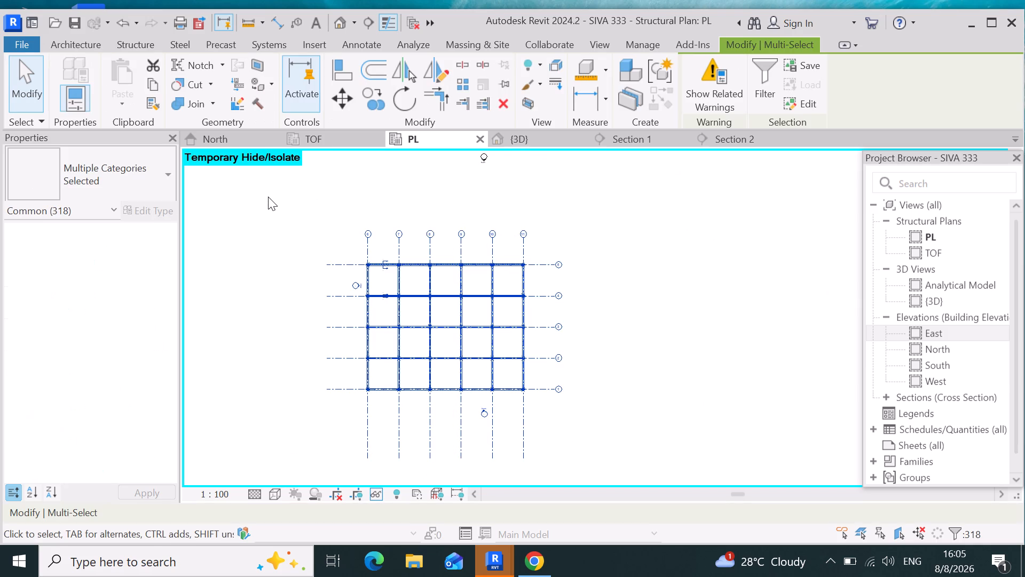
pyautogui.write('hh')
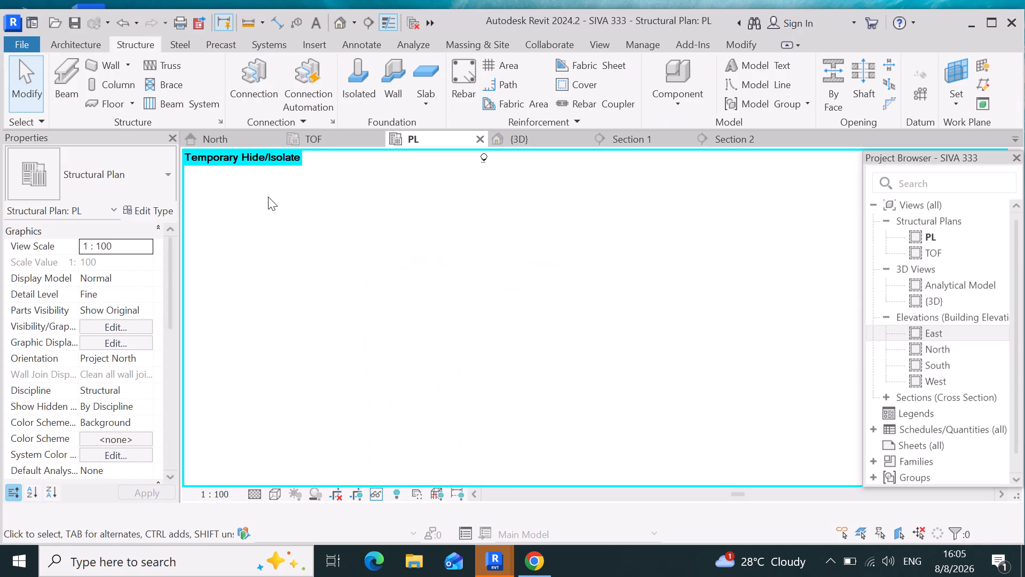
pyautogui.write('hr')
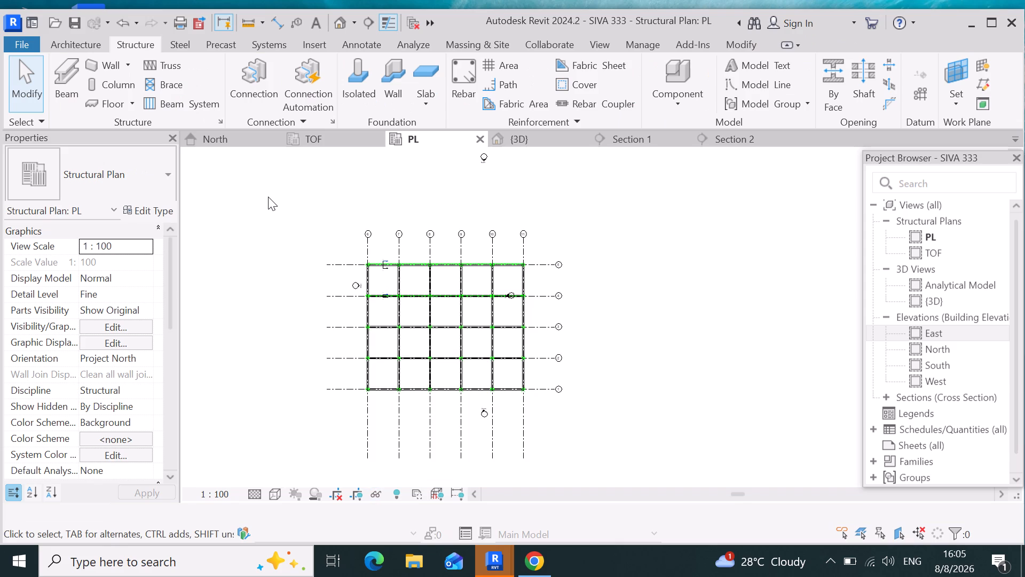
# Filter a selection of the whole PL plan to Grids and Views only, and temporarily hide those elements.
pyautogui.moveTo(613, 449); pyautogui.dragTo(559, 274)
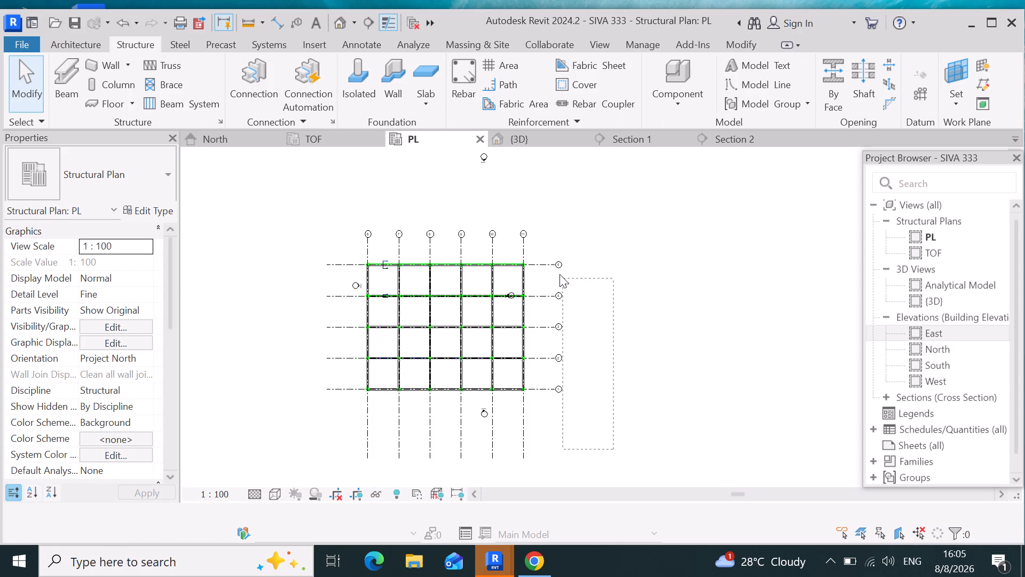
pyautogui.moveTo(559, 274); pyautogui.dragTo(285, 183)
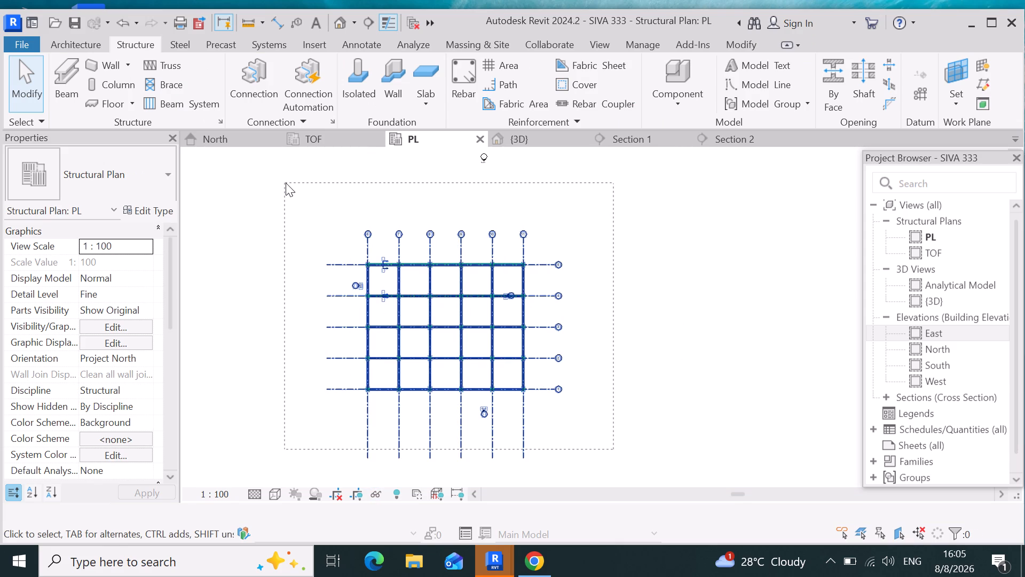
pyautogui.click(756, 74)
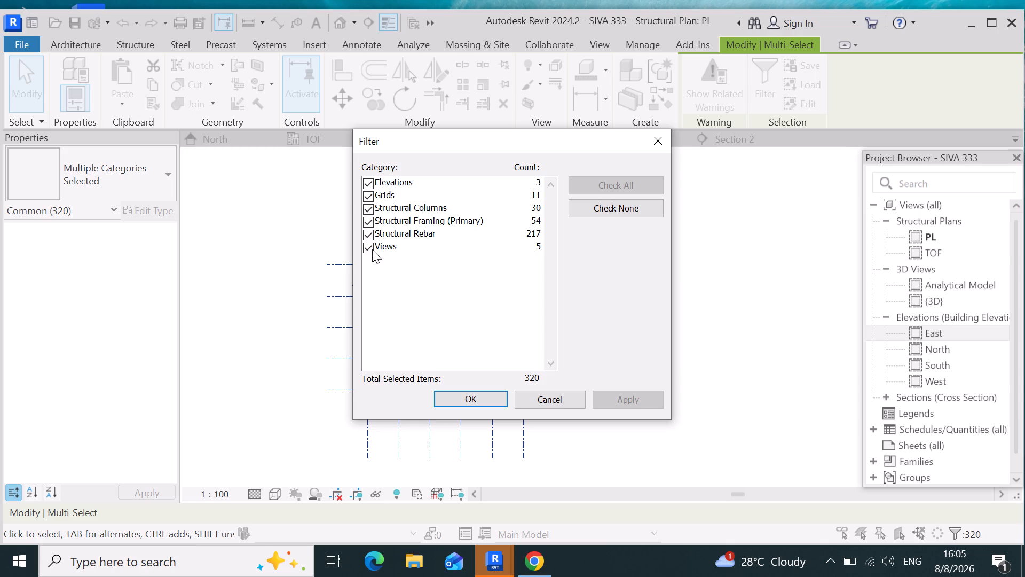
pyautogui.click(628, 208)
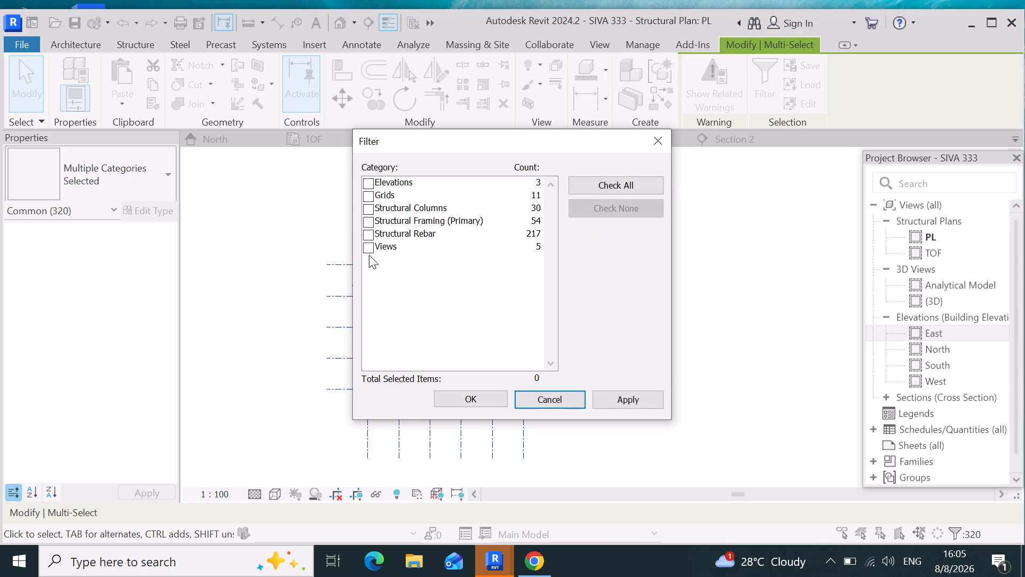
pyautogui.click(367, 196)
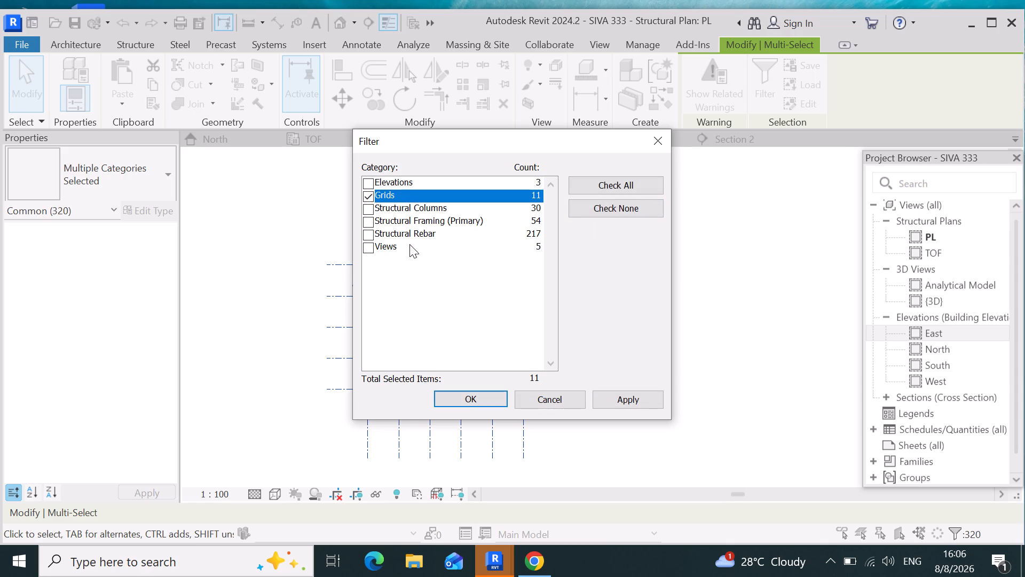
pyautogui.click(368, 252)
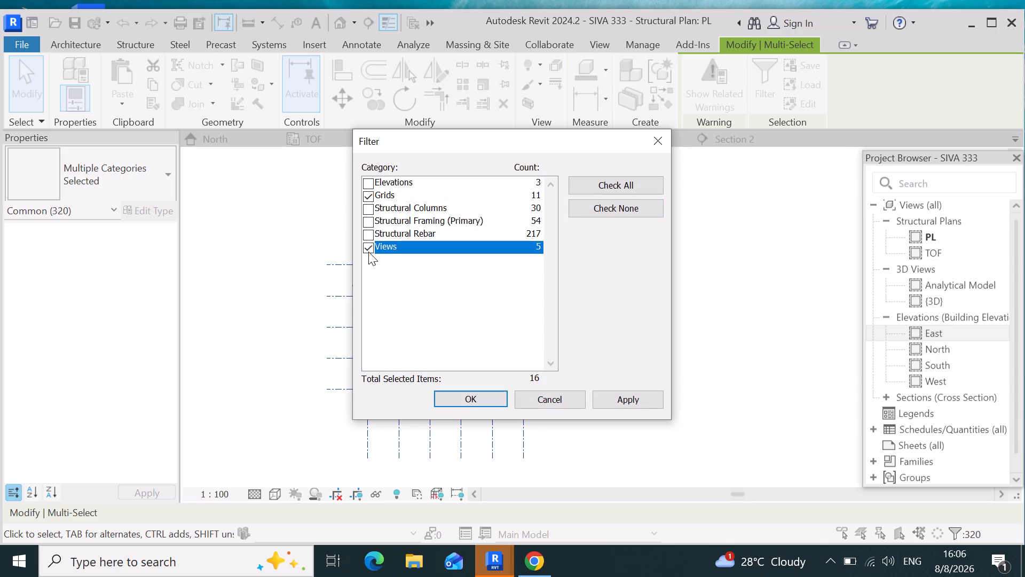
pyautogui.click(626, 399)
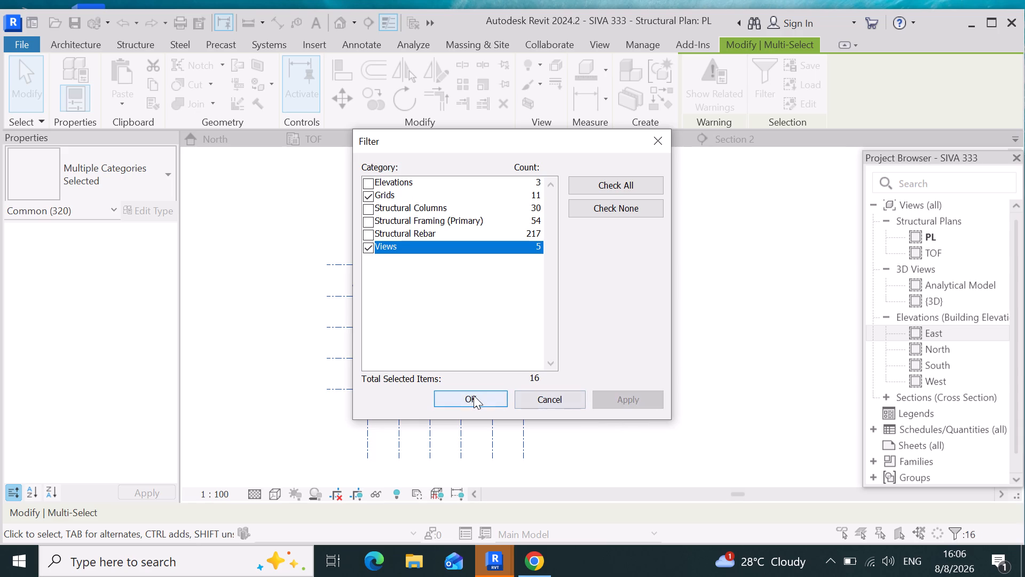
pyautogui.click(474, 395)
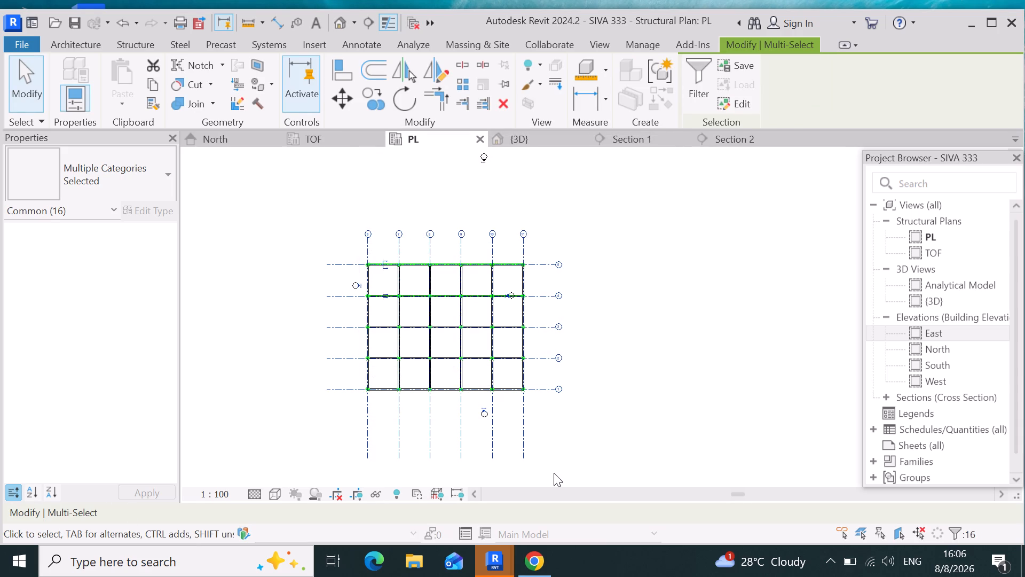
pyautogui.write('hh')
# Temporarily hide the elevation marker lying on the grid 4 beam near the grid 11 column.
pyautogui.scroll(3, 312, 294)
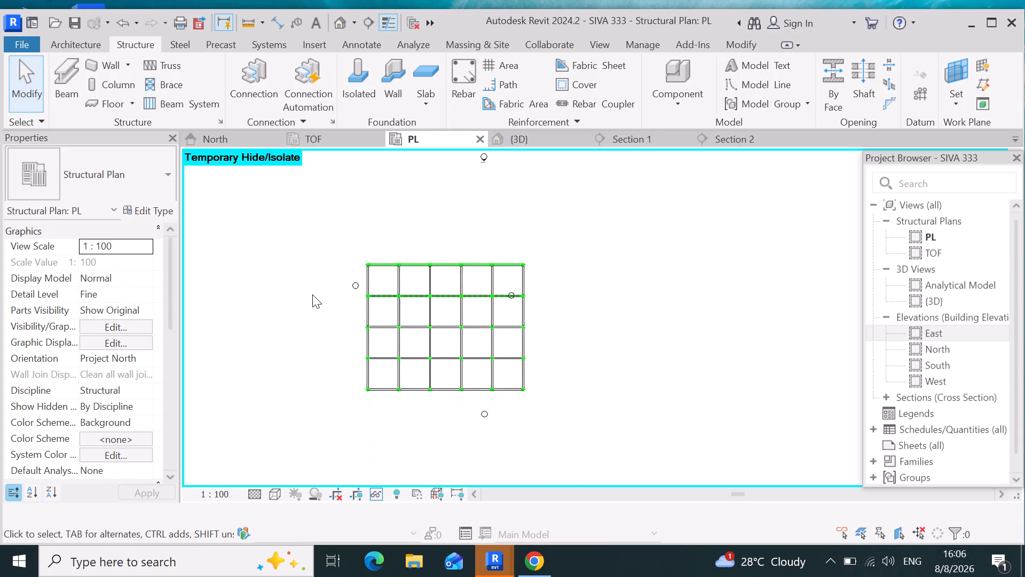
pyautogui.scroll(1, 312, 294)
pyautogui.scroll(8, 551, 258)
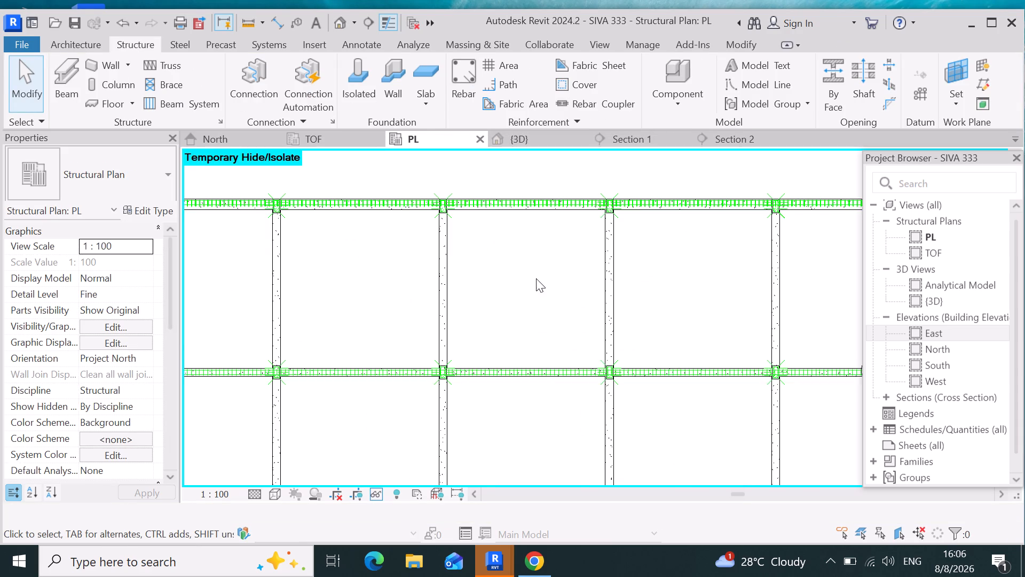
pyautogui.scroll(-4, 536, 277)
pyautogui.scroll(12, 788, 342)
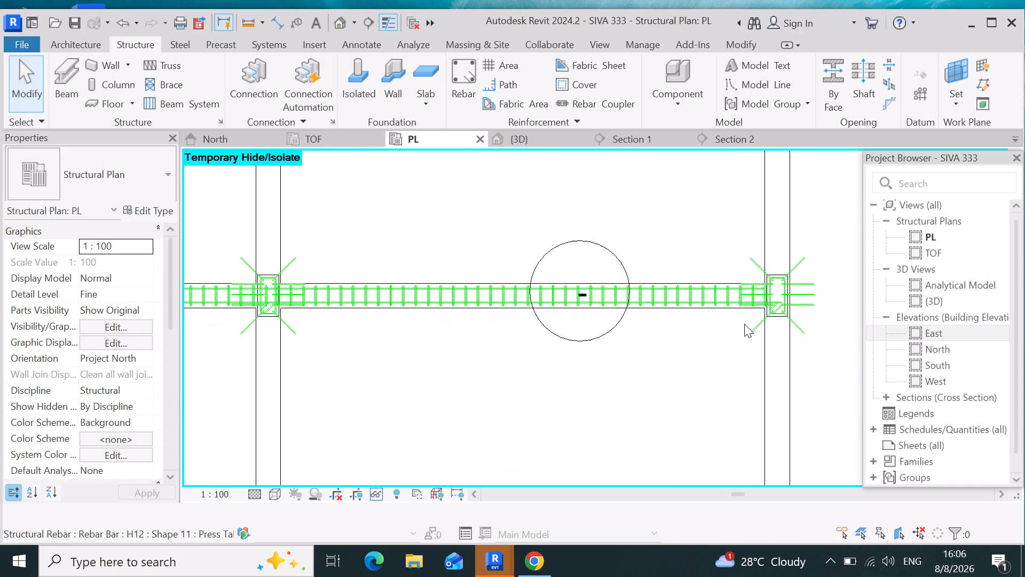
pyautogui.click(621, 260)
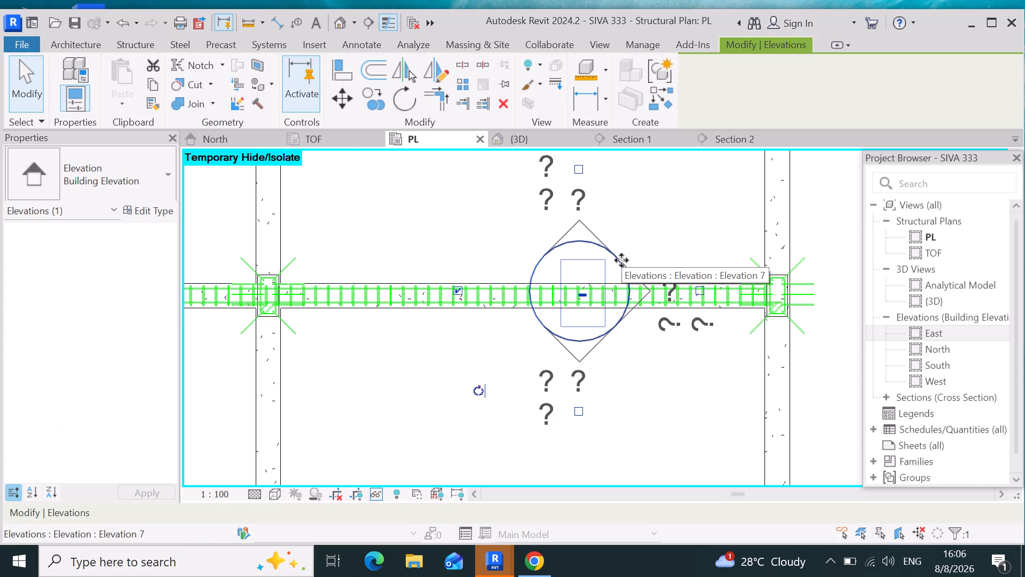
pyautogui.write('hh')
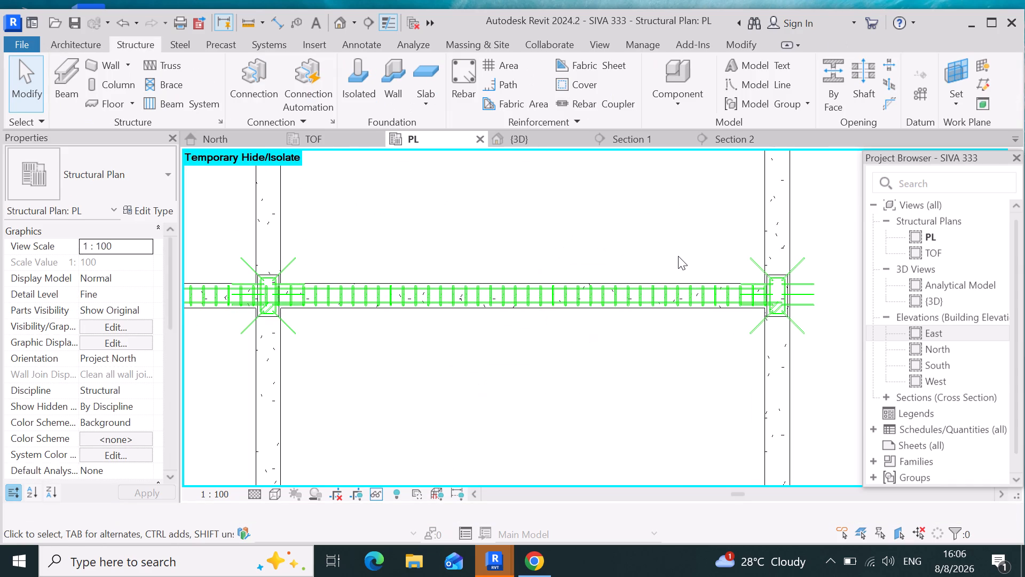
# Review the layout of beams, columns and reinforcement across the decluttered PL plan.
pyautogui.scroll(-12, 678, 256)
pyautogui.scroll(-4, 868, 354)
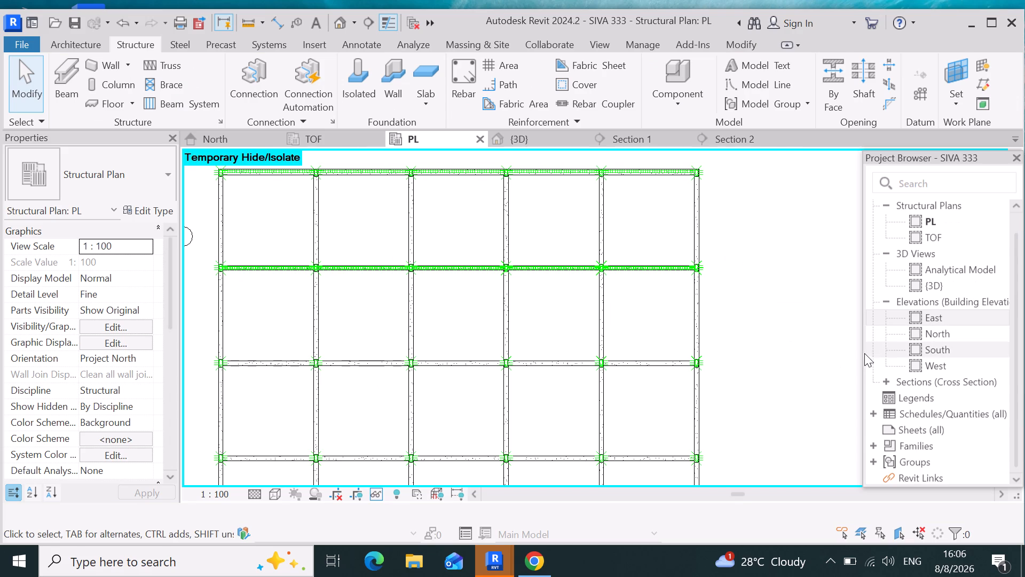
pyautogui.scroll(-4, 745, 307)
pyautogui.scroll(3, 427, 344)
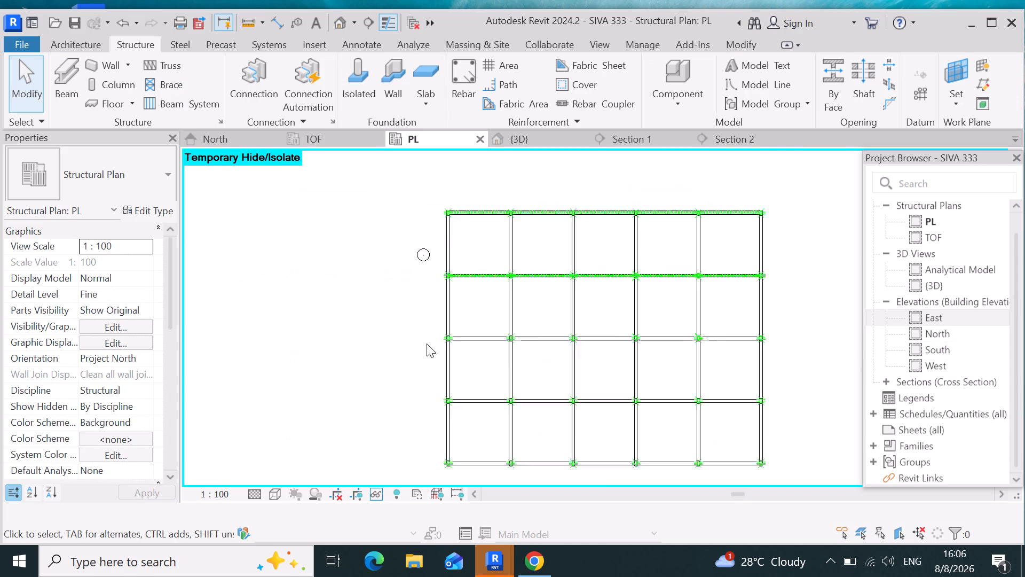
pyautogui.scroll(1, 427, 344)
pyautogui.scroll(4, 512, 318)
pyautogui.scroll(-8, 510, 318)
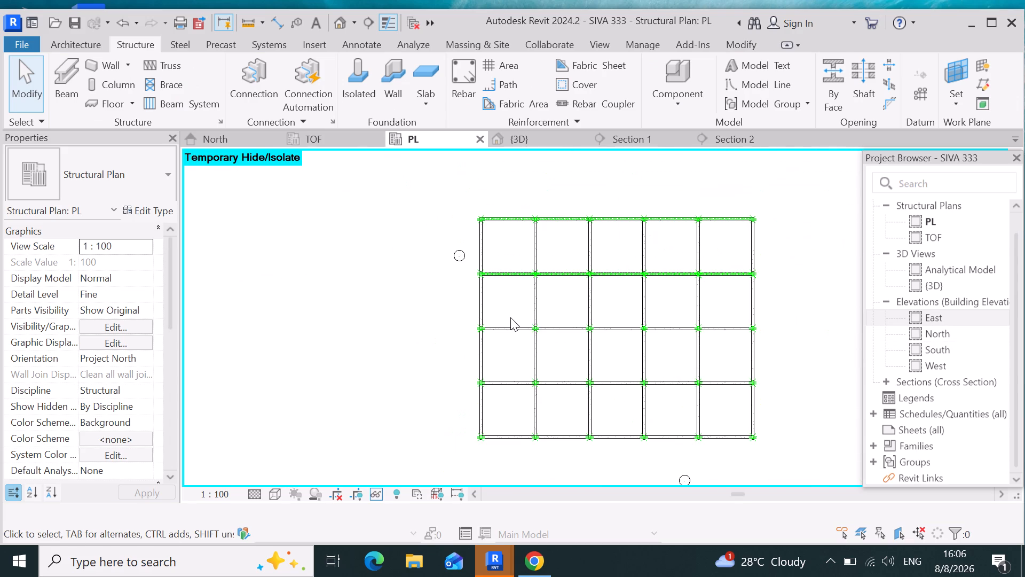
pyautogui.scroll(-4, 574, 302)
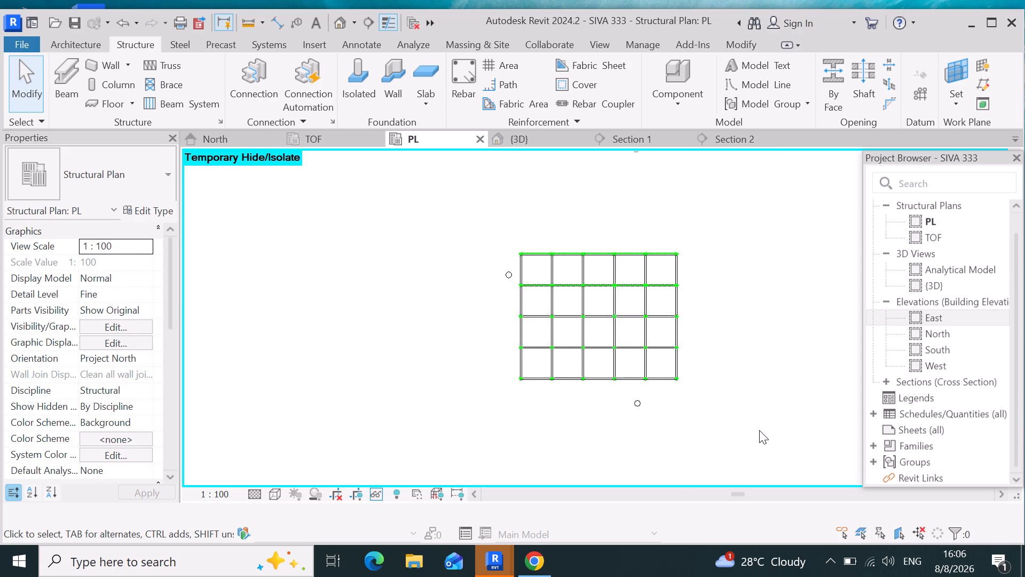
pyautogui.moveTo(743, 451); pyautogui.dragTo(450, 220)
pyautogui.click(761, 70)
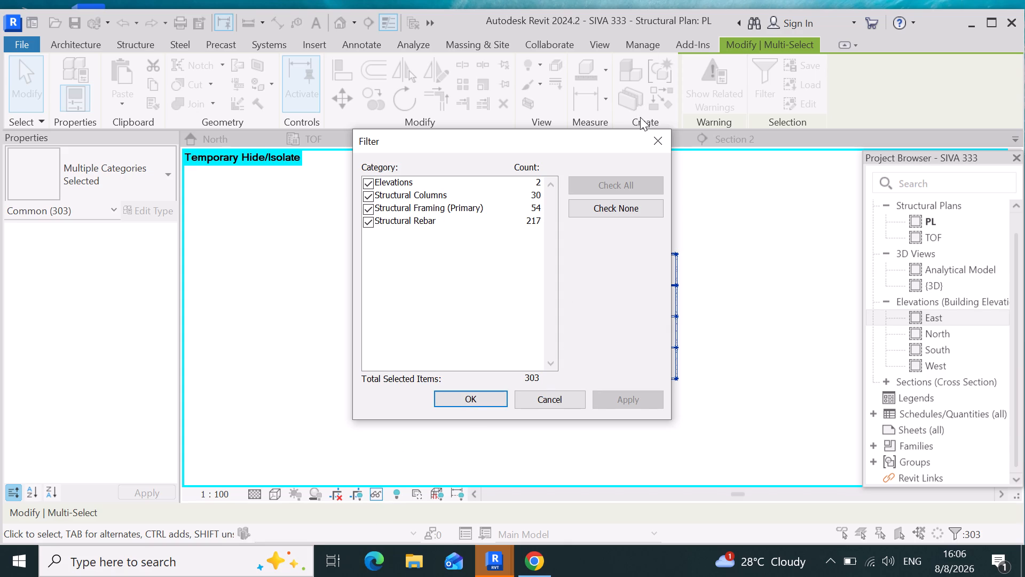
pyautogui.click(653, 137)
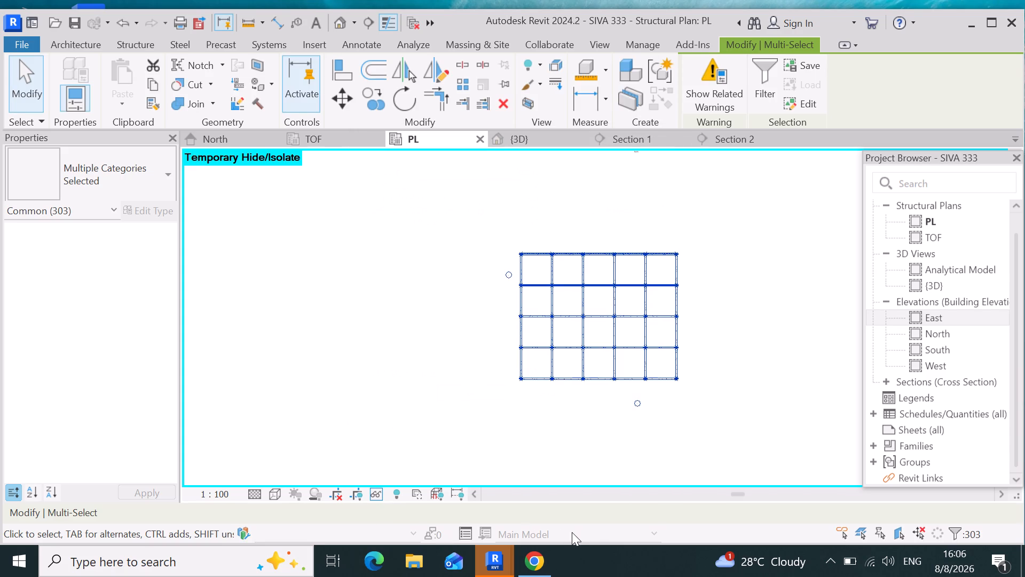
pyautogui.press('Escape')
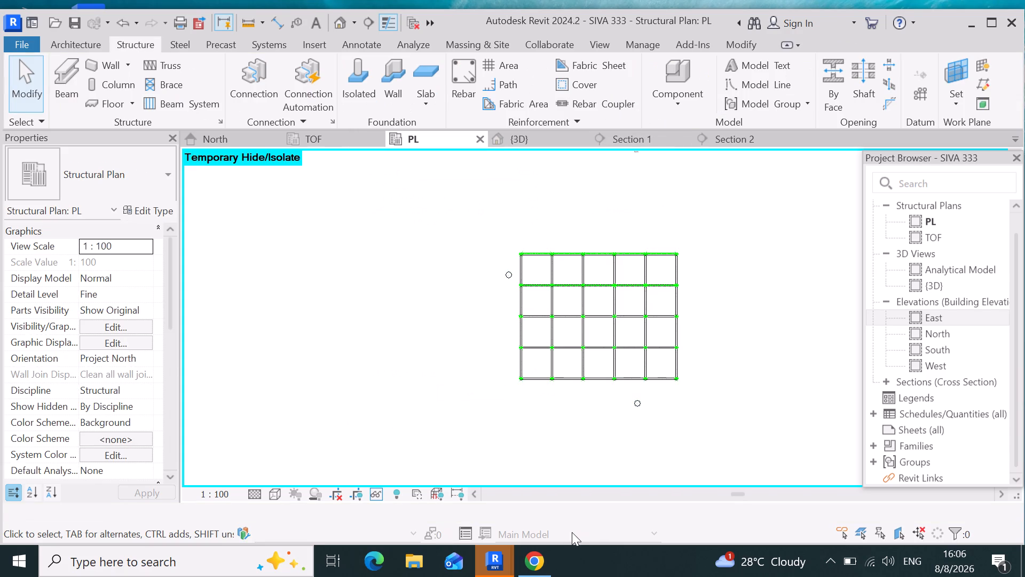
# Reset the temporary hide in the PL plan to restore its grids, section markers and elevation markers.
pyautogui.write('hr')
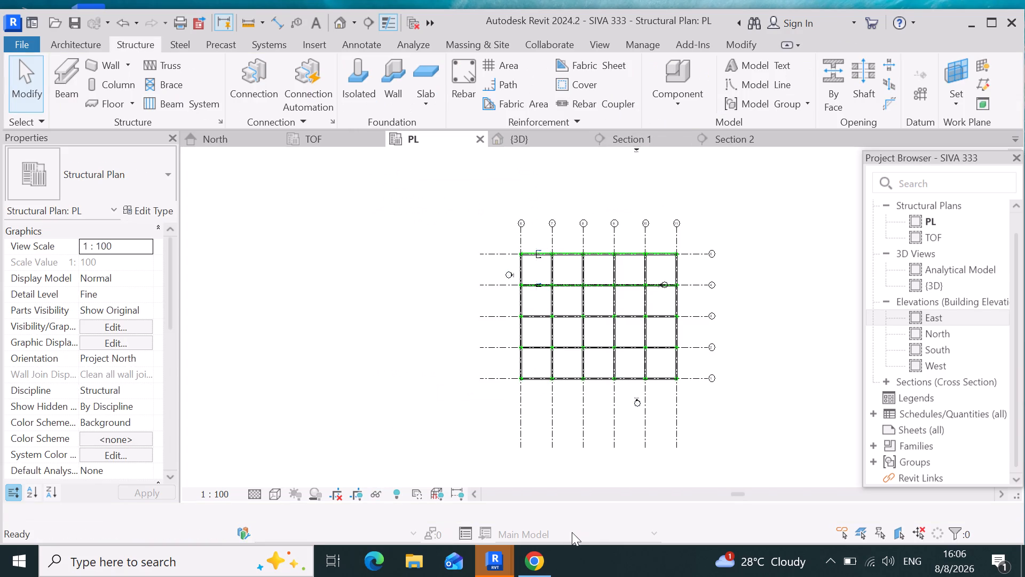
pyautogui.moveTo(752, 494); pyautogui.dragTo(763, 454)
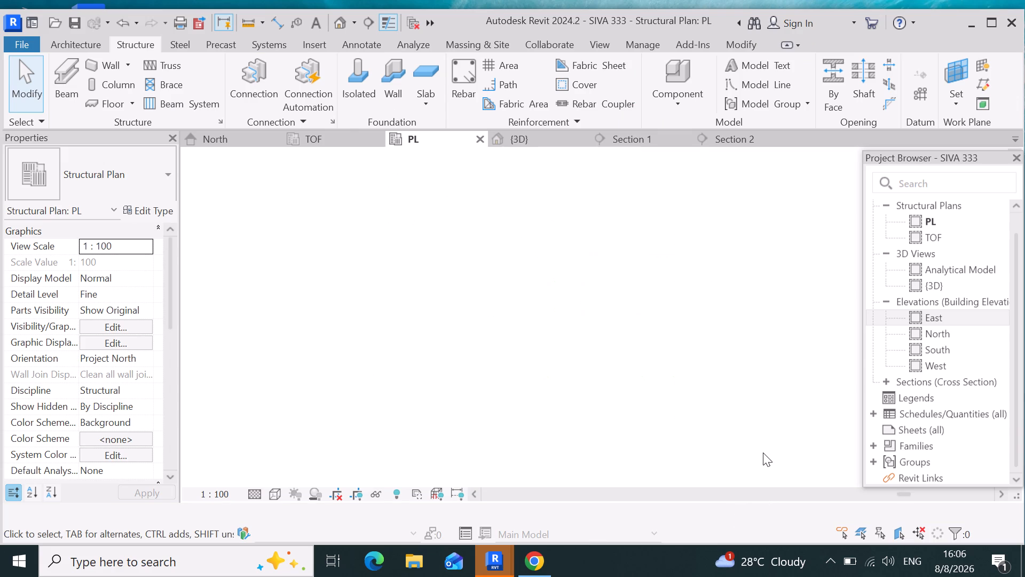
pyautogui.scroll(-9, 568, 395)
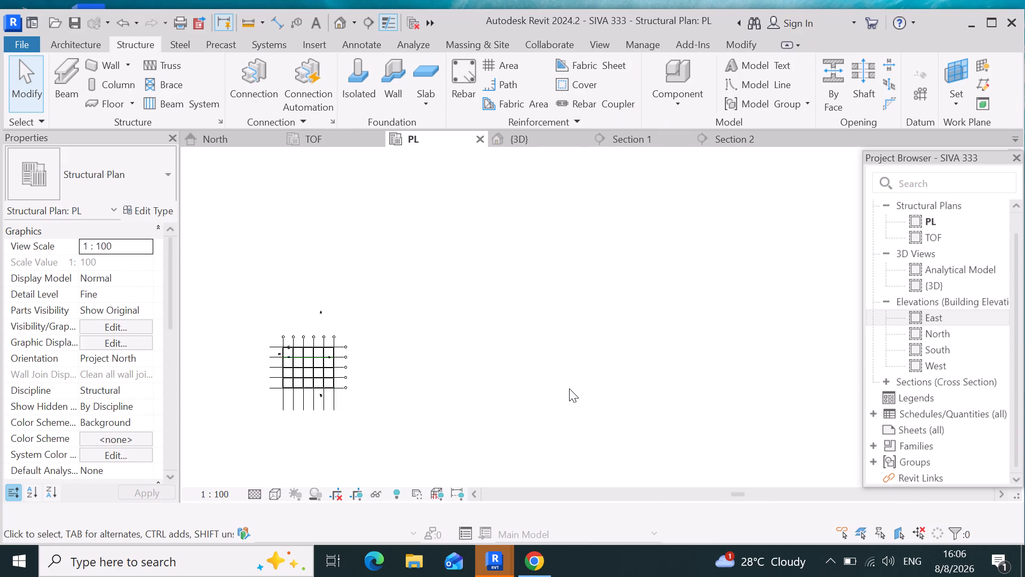
# Filter a selection of the whole PL plan to Grids only, and temporarily hide those grids.
pyautogui.scroll(-5, 679, 335)
pyautogui.scroll(5, 479, 414)
pyautogui.scroll(3, 559, 262)
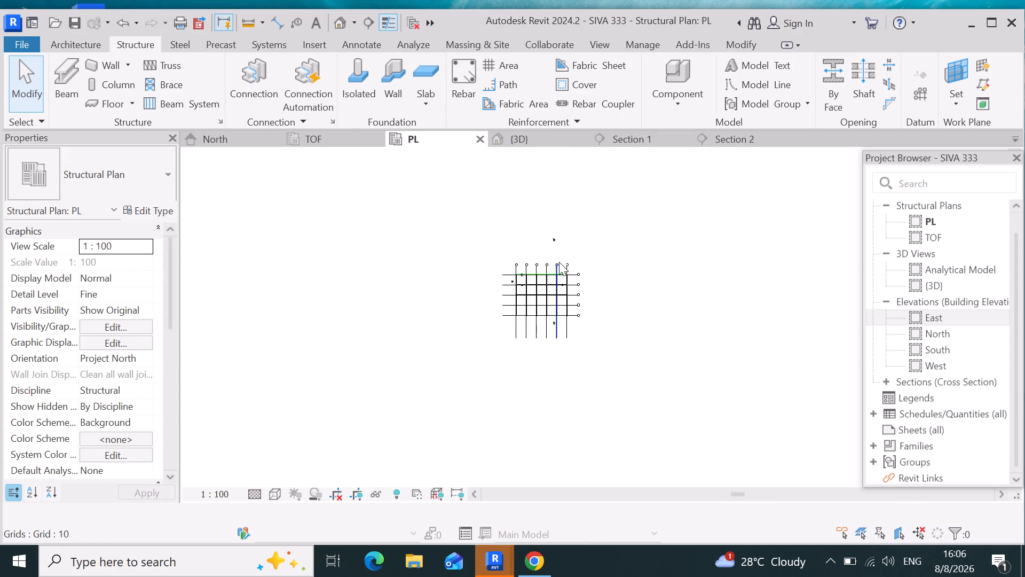
pyautogui.scroll(5, 559, 262)
pyautogui.scroll(4, 515, 391)
pyautogui.scroll(-3, 538, 381)
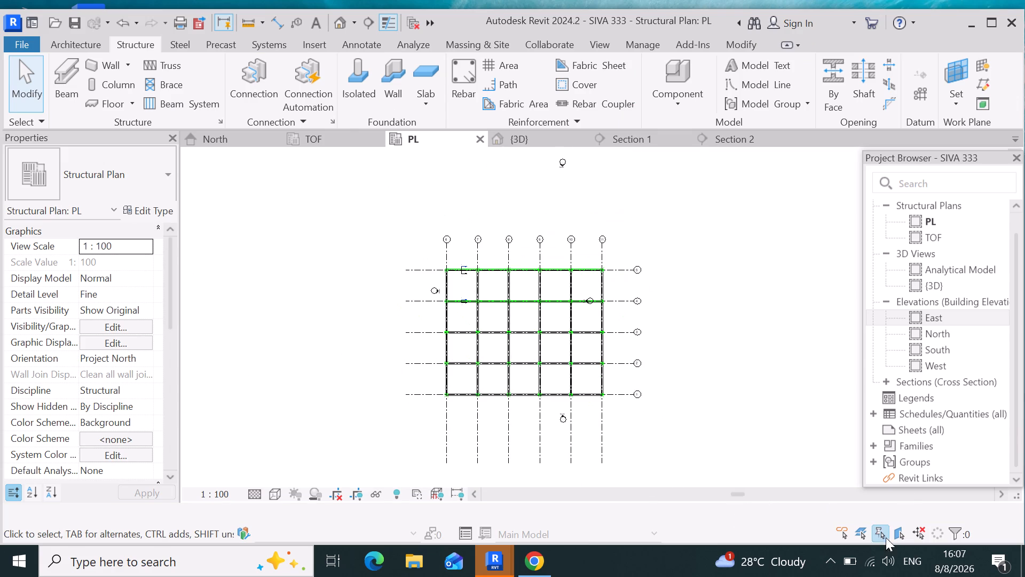
pyautogui.moveTo(735, 464); pyautogui.dragTo(366, 163)
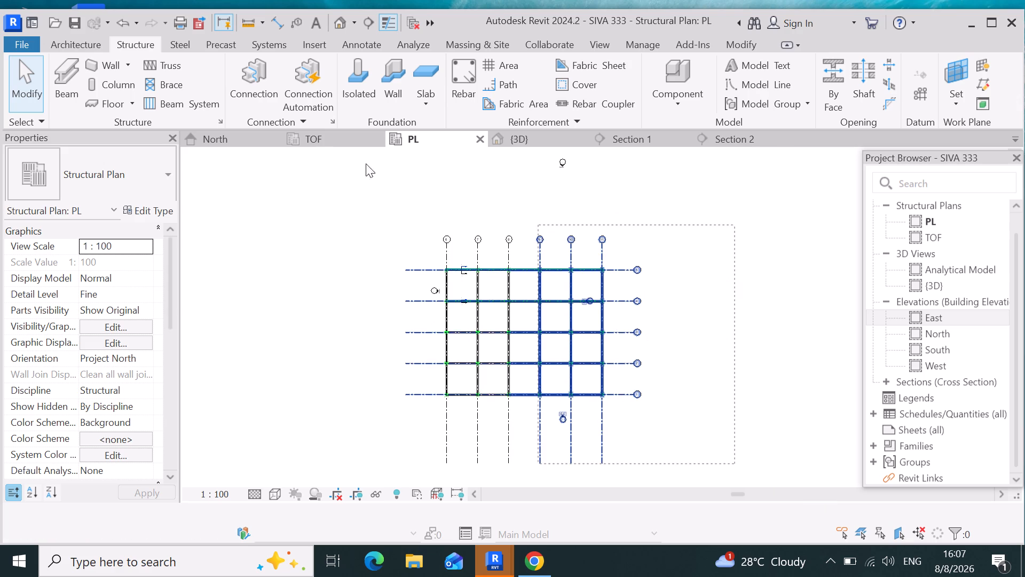
pyautogui.moveTo(366, 163); pyautogui.dragTo(239, 188)
pyautogui.click(239, 188)
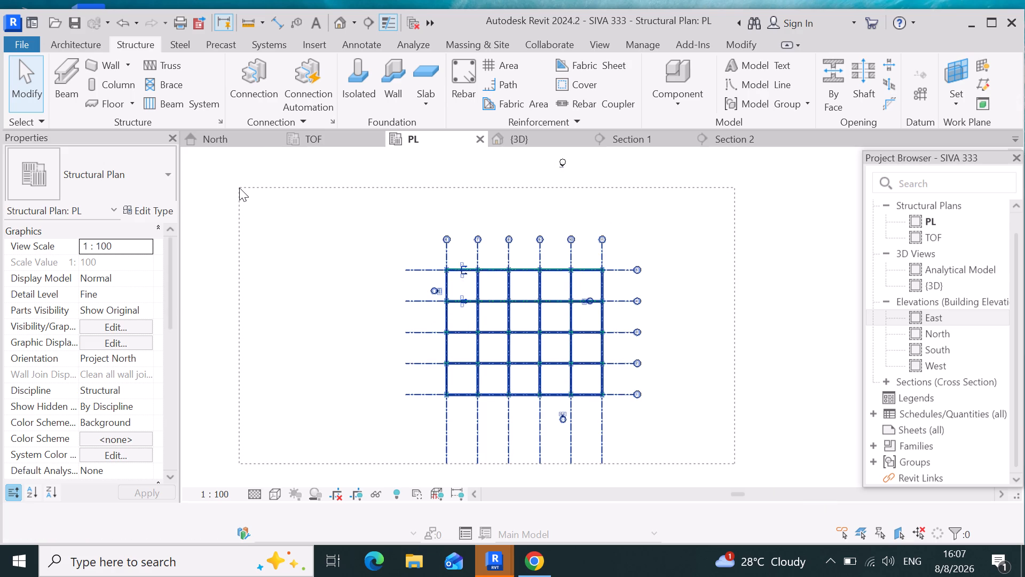
pyautogui.click(239, 188)
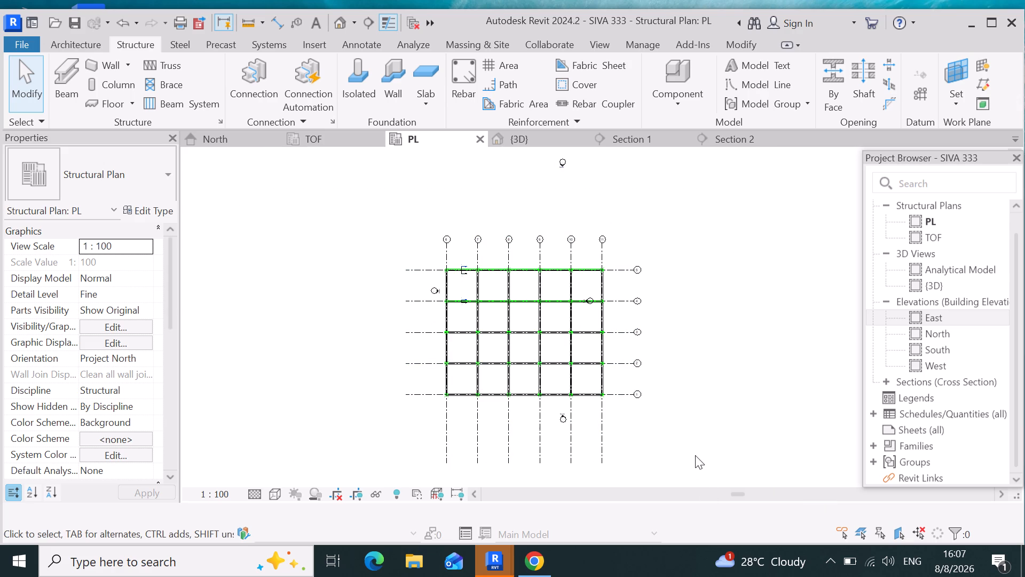
pyautogui.moveTo(695, 454); pyautogui.dragTo(285, 197)
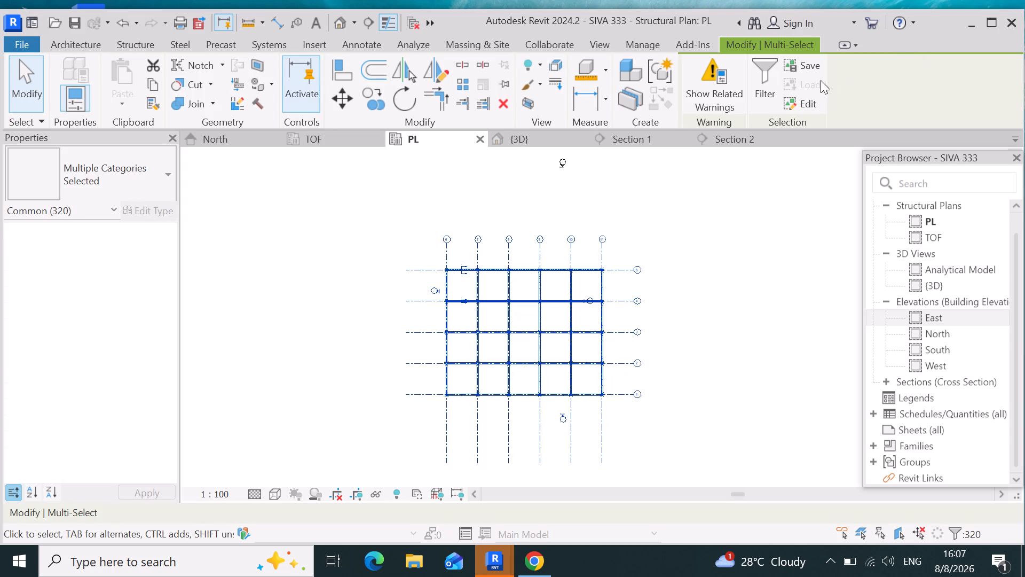
pyautogui.click(770, 67)
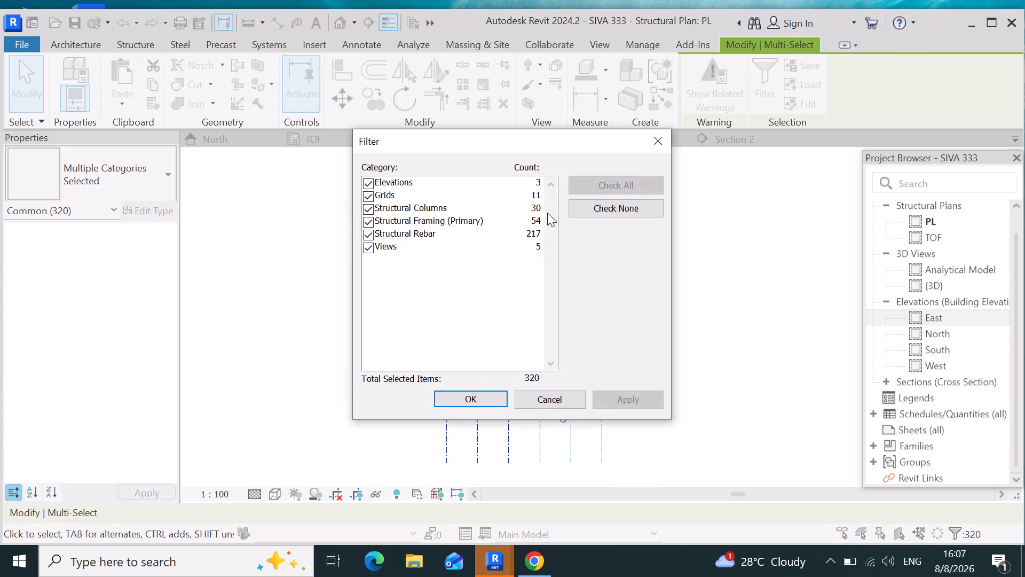
pyautogui.click(581, 207)
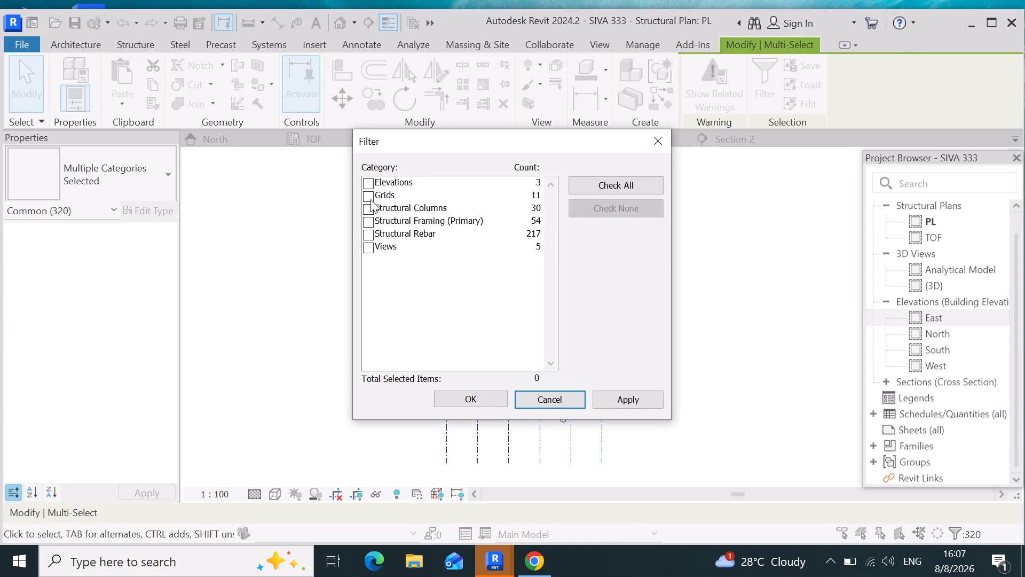
pyautogui.click(369, 198)
pyautogui.click(614, 403)
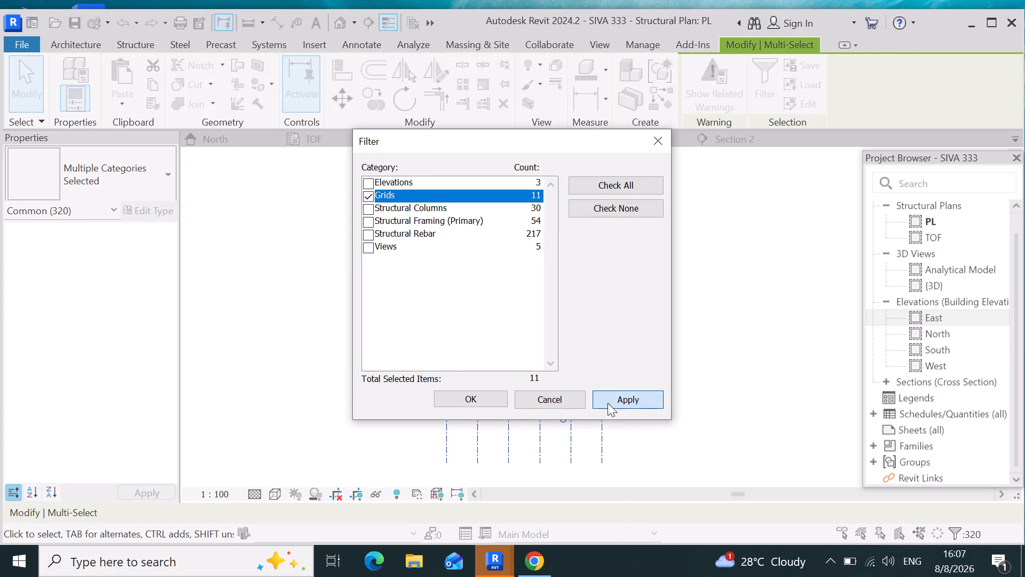
pyautogui.click(470, 399)
pyautogui.write('hh')
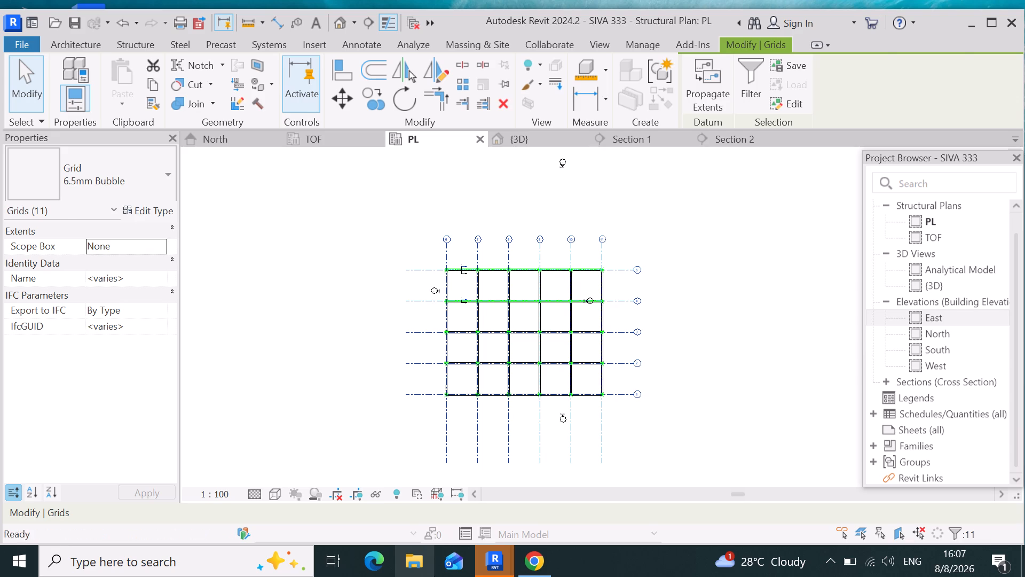
# Copy the grid 4 beam's section marker straight down the PL plan to the grid 3, 2 and 1 beams, using the Multiple option.
pyautogui.scroll(4, 484, 284)
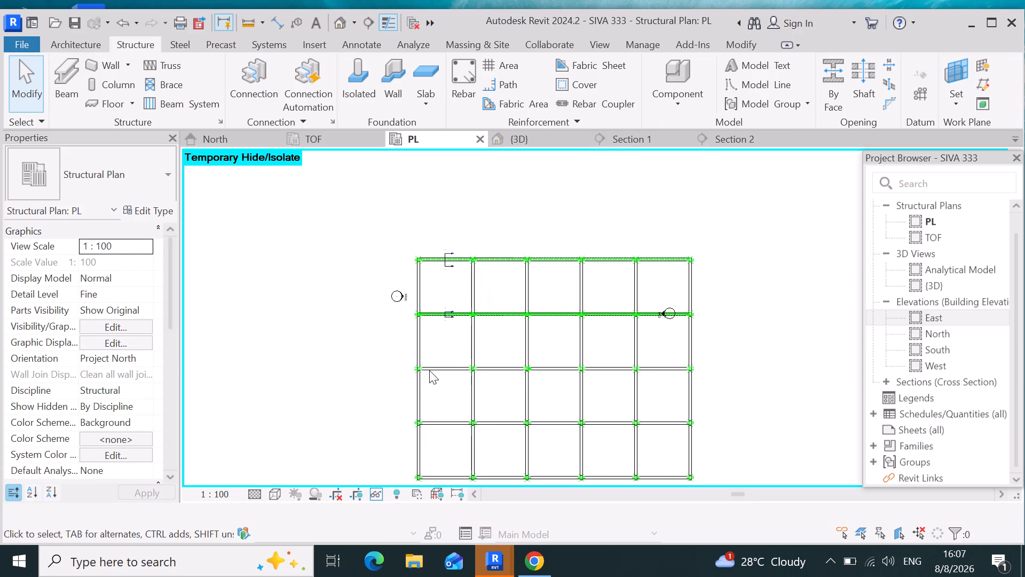
pyautogui.scroll(5, 416, 390)
pyautogui.scroll(5, 459, 254)
pyautogui.scroll(-3, 493, 238)
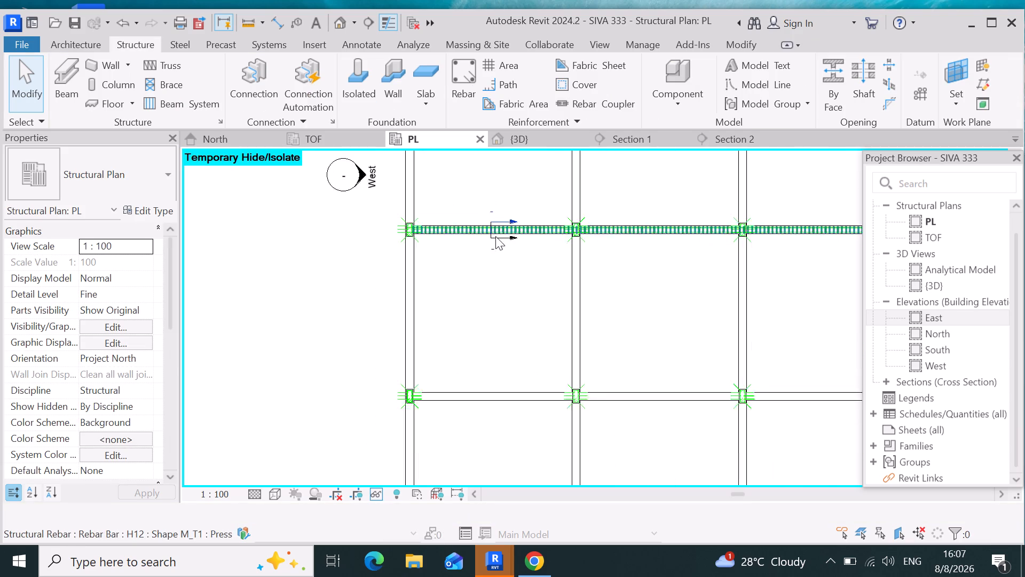
pyautogui.scroll(8, 508, 211)
pyautogui.click(509, 246)
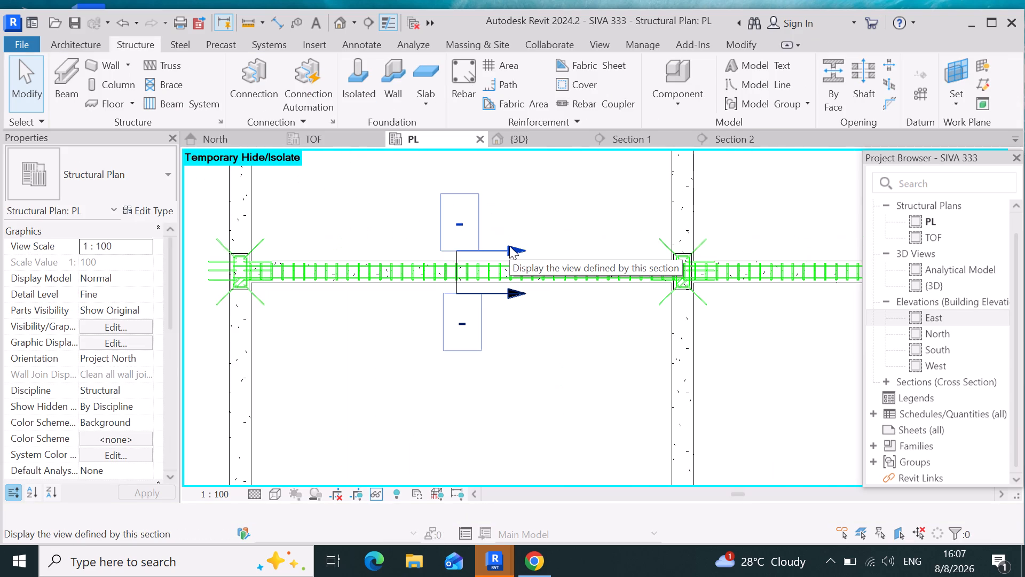
pyautogui.click(515, 298)
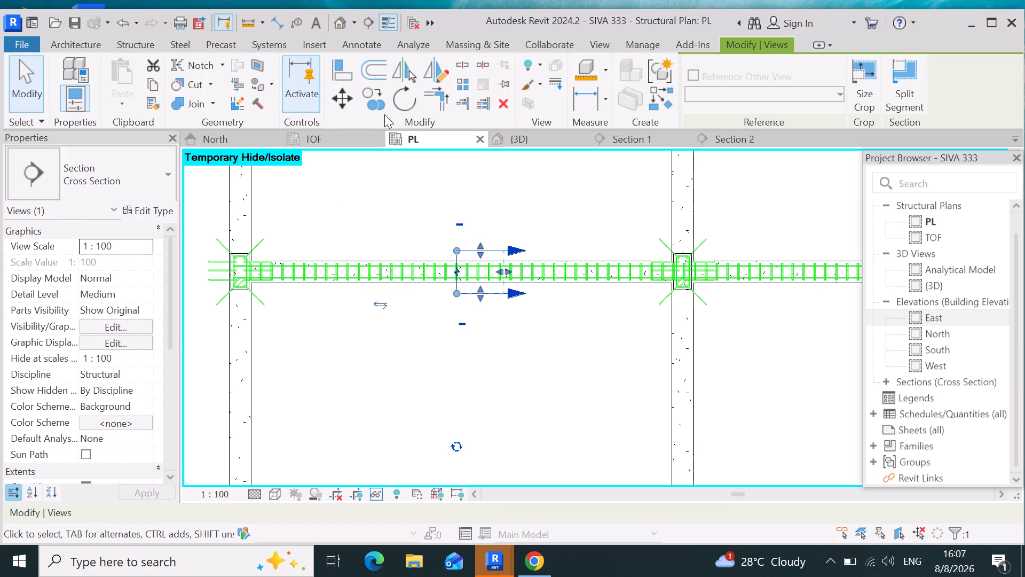
pyautogui.click(381, 107)
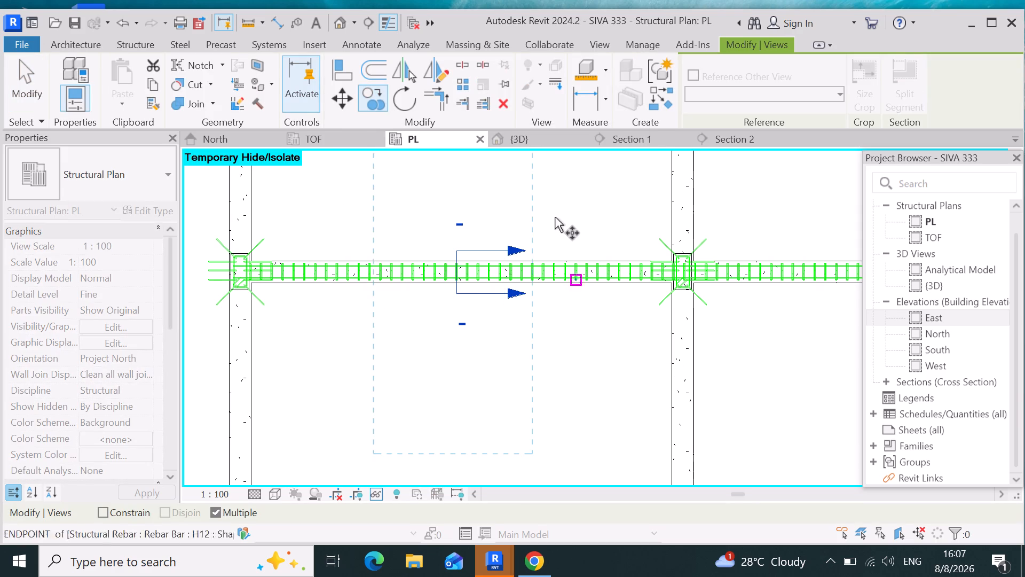
pyautogui.scroll(-4, 548, 208)
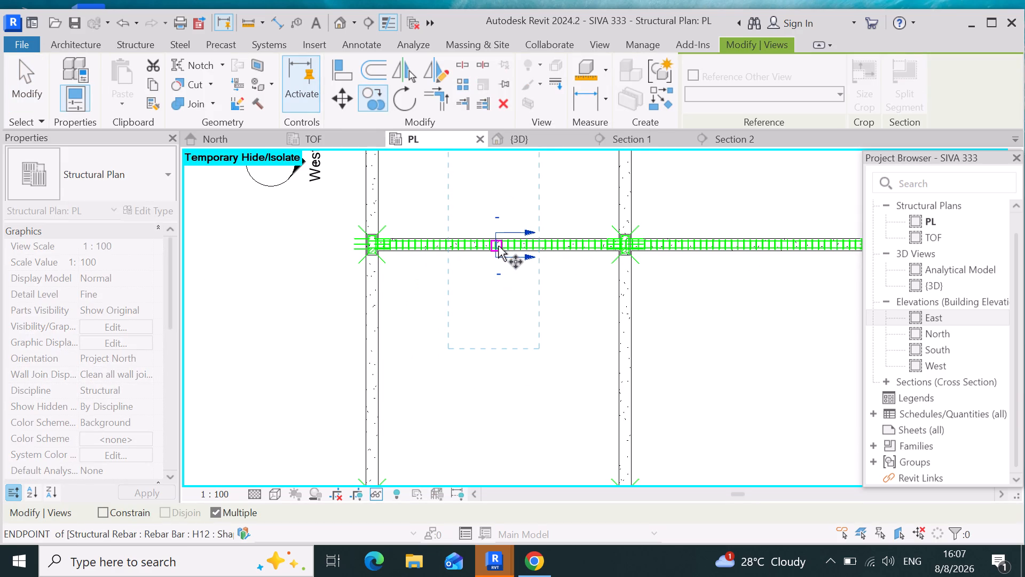
pyautogui.click(498, 246)
pyautogui.scroll(-10, 500, 242)
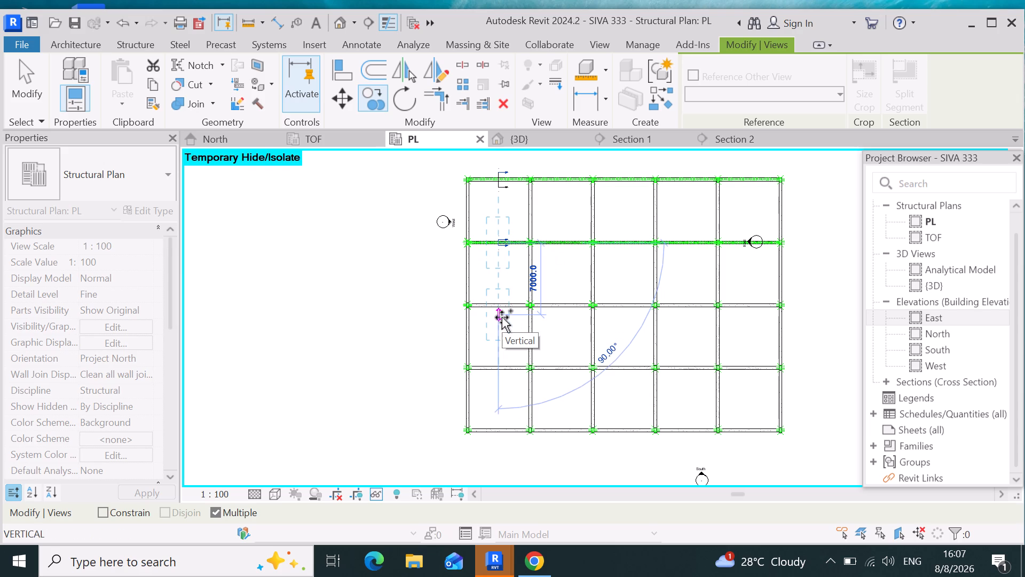
pyautogui.click(501, 312)
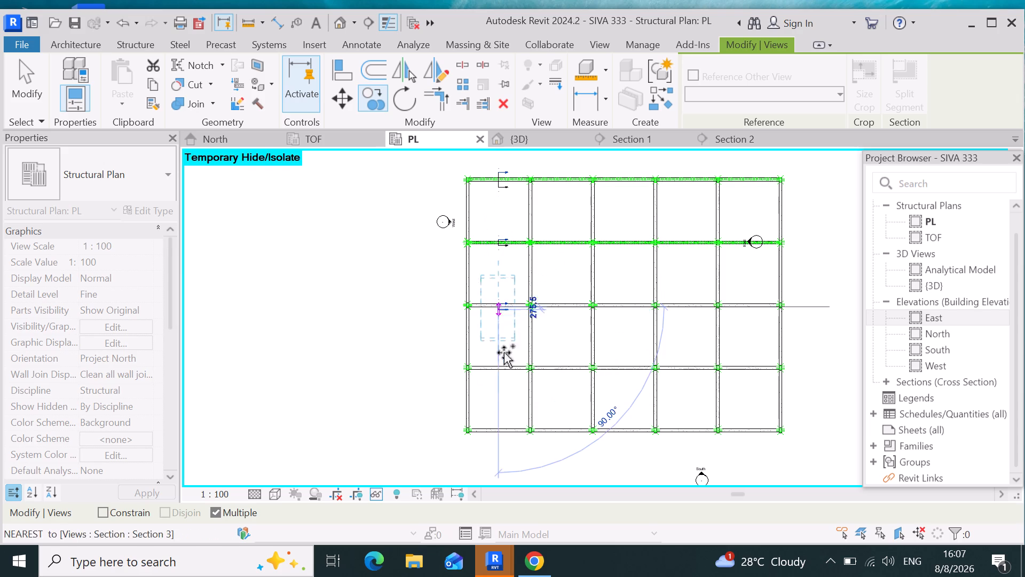
pyautogui.click(504, 378)
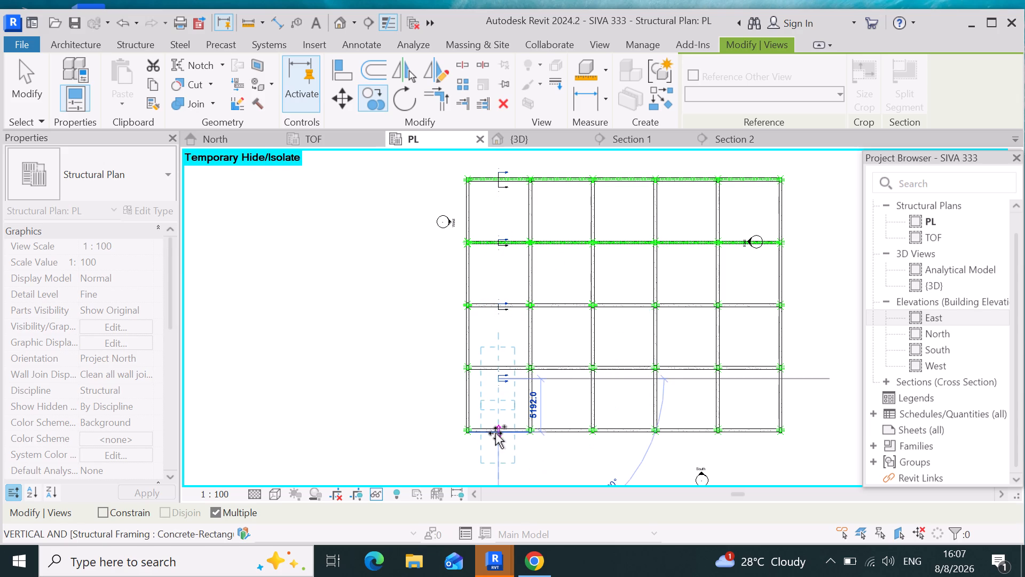
pyautogui.click(495, 432)
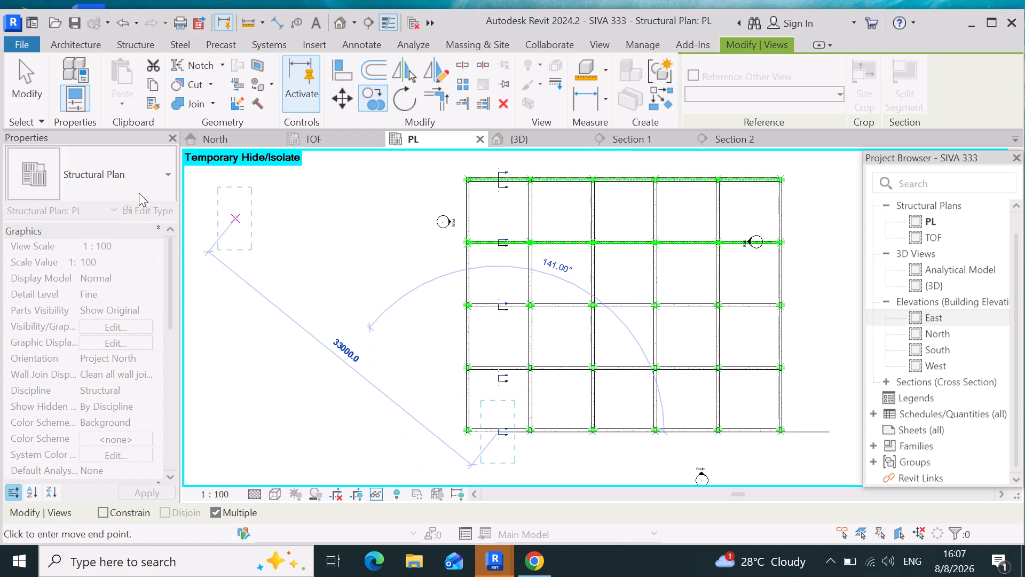
pyautogui.click(21, 65)
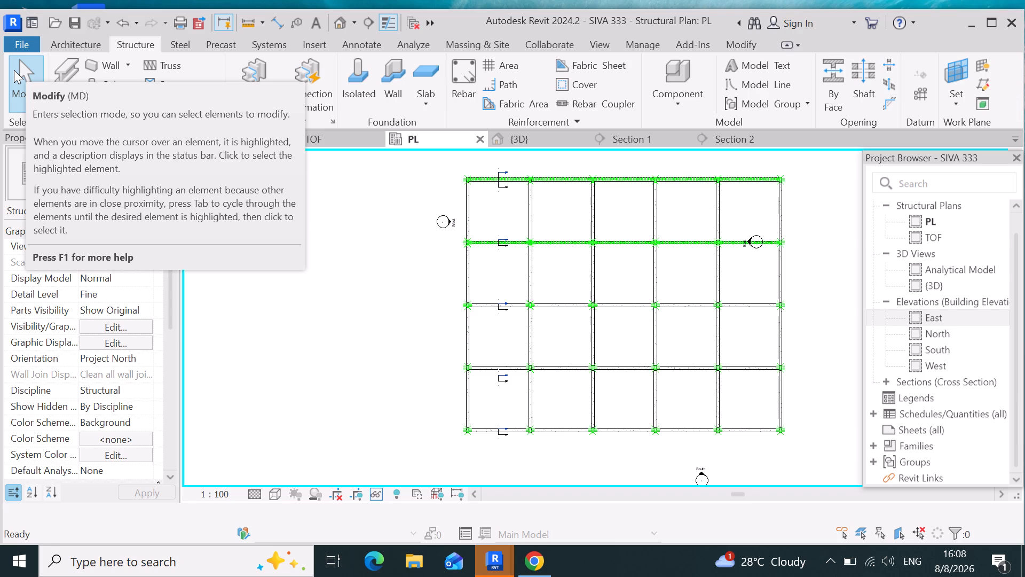
# Adjust both ends of the grid 3 section marker's cut line so it extends past both faces of the beam.
pyautogui.scroll(2, 513, 300)
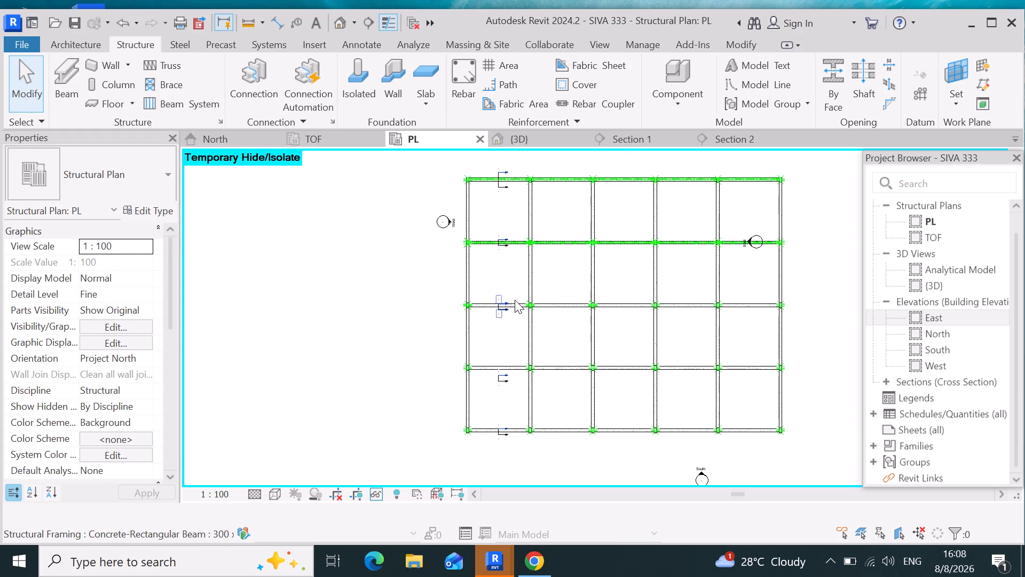
pyautogui.scroll(14, 515, 300)
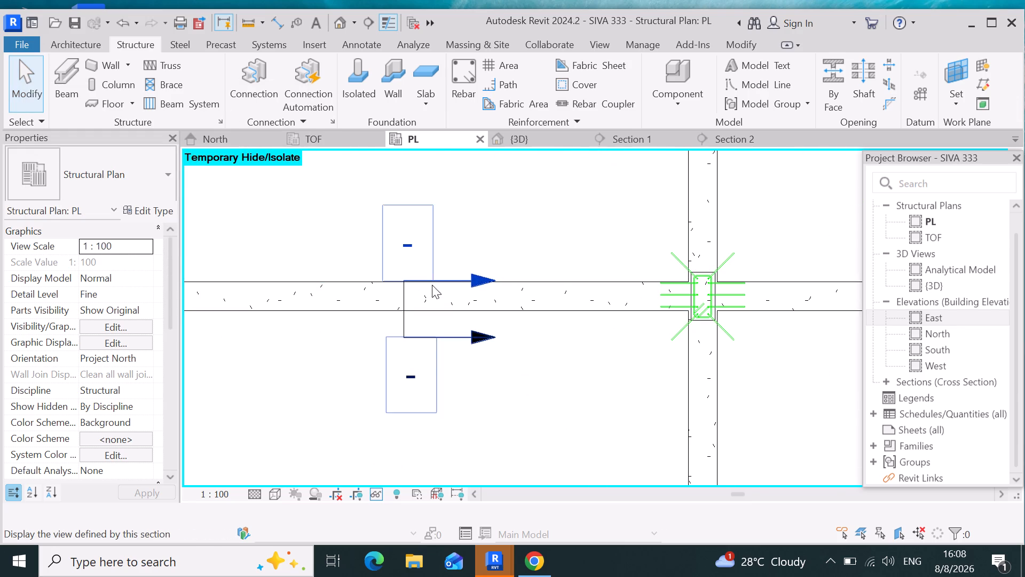
pyautogui.click(449, 277)
pyautogui.click(408, 246)
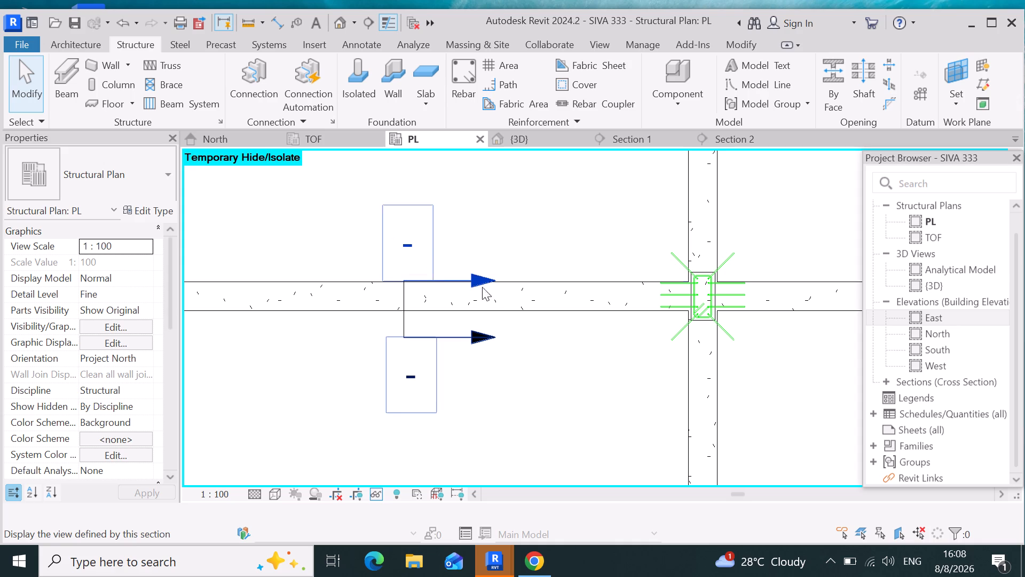
pyautogui.click(478, 279)
pyautogui.click(478, 277)
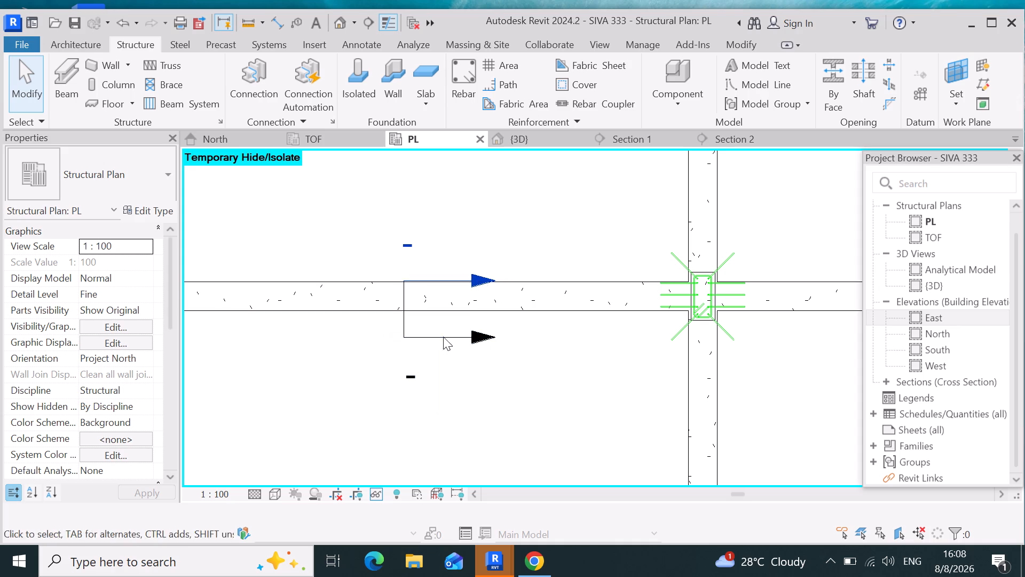
pyautogui.click(441, 340)
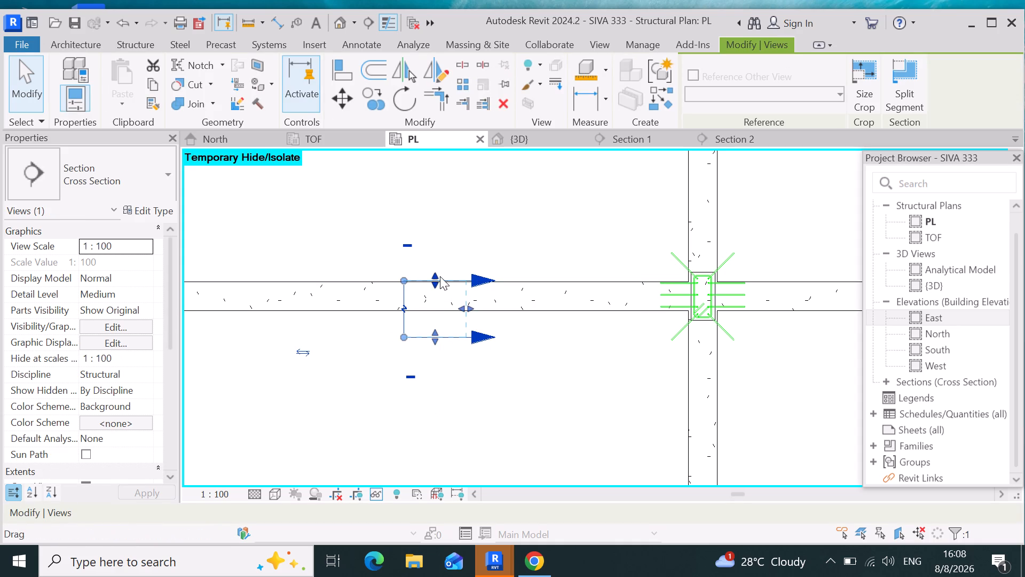
pyautogui.moveTo(437, 275); pyautogui.dragTo(441, 241)
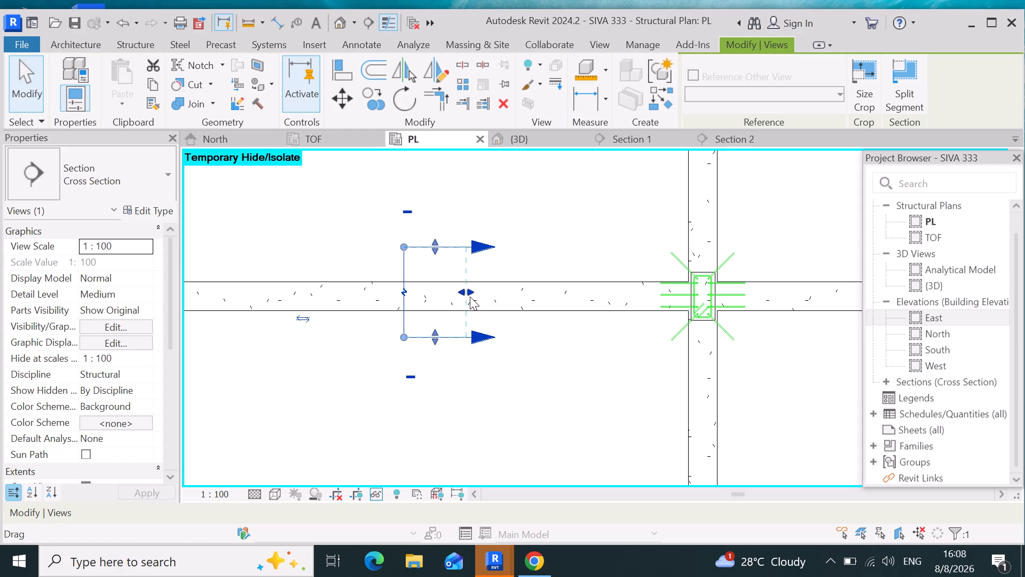
pyautogui.moveTo(436, 332); pyautogui.dragTo(435, 323)
pyautogui.click(435, 323)
# Open the section view defined by the grid 3 beam's section marker.
pyautogui.rightClick(444, 330)
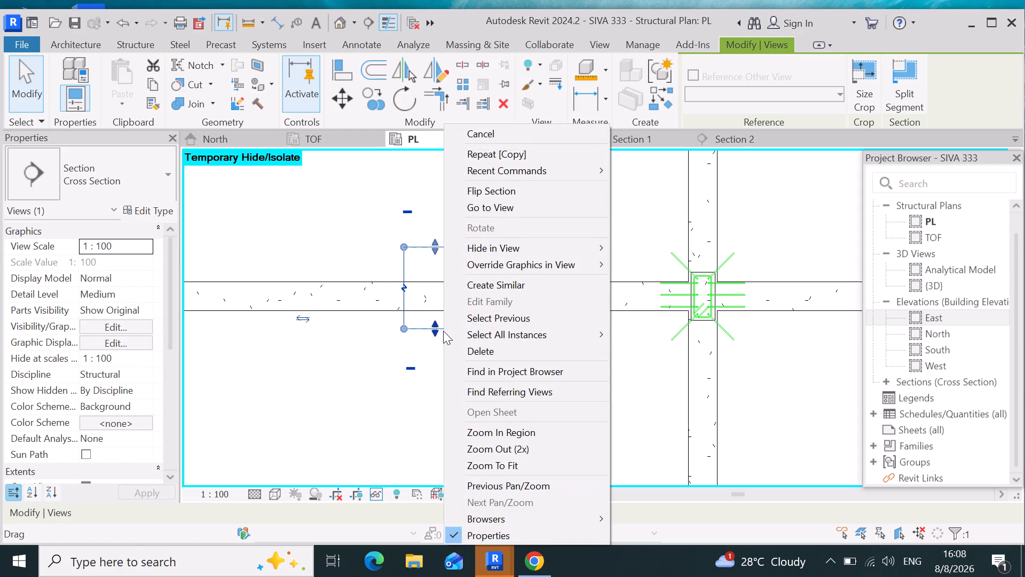
pyautogui.click(557, 205)
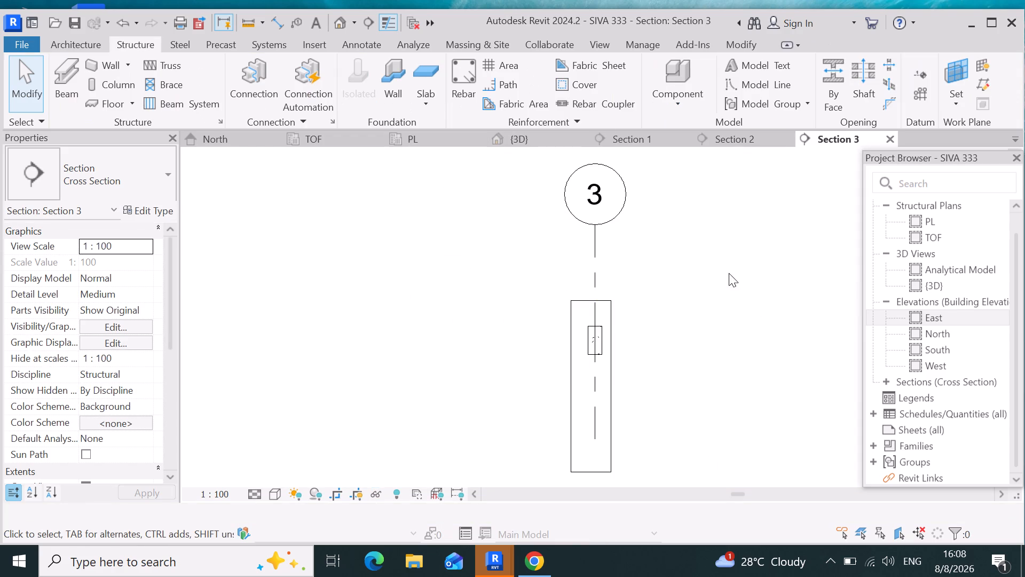
# Temporarily hide the grid 3 line in the section view.
pyautogui.scroll(-8, 714, 265)
pyautogui.moveTo(785, 294); pyautogui.dragTo(593, 262)
pyautogui.press('Escape')
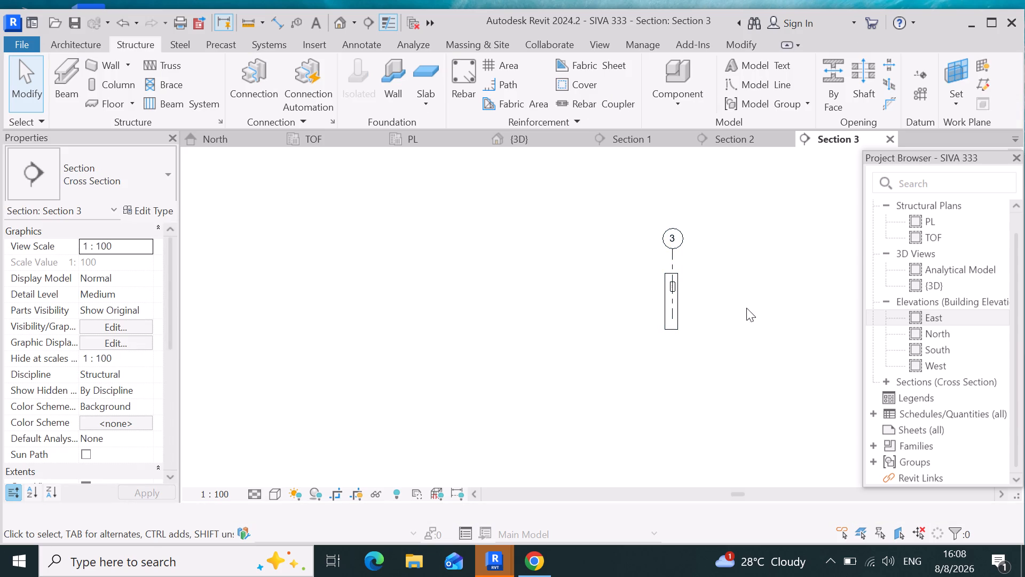
pyautogui.scroll(4, 712, 256)
pyautogui.moveTo(709, 251); pyautogui.dragTo(515, 242)
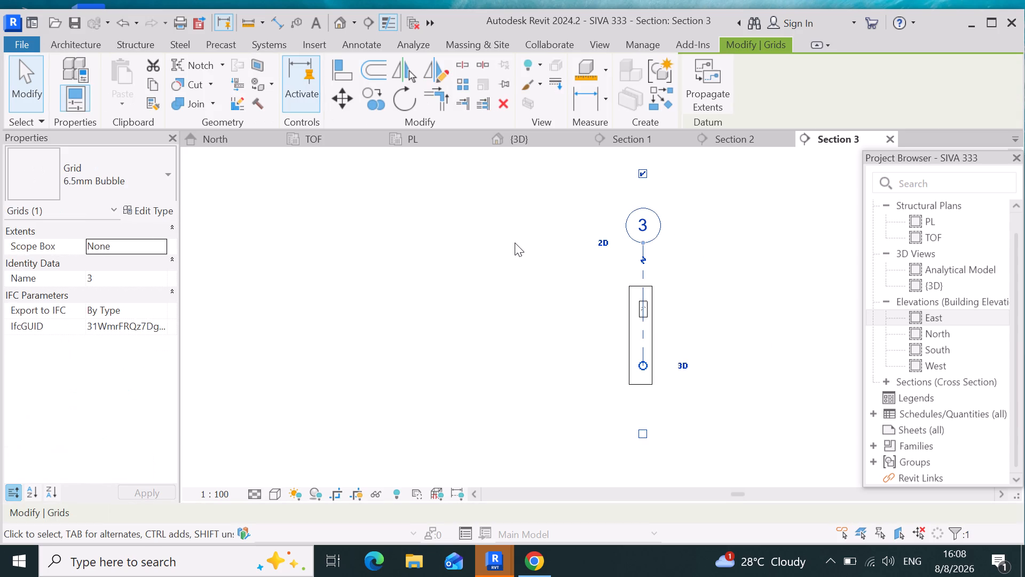
pyautogui.write('hh')
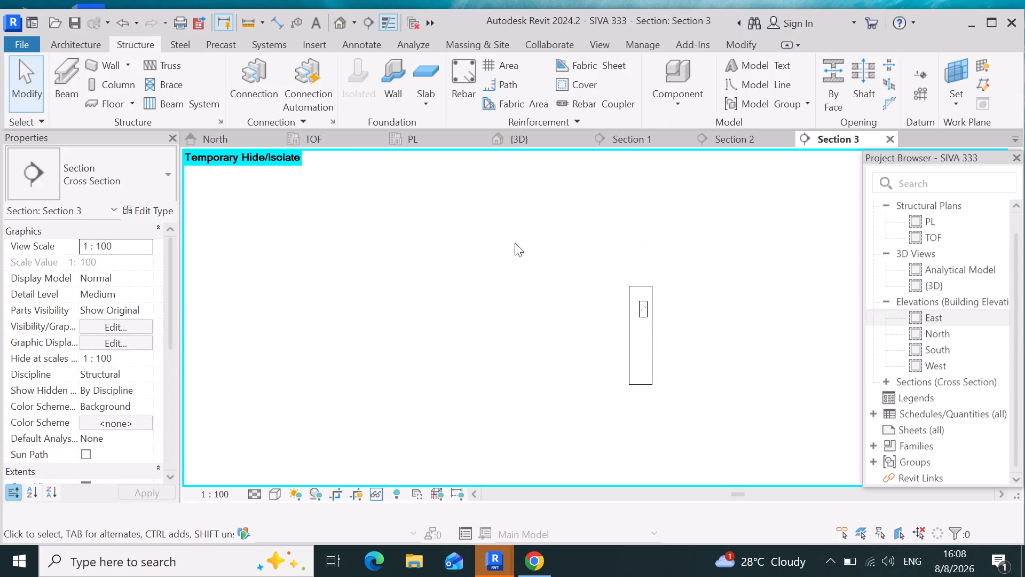
# Review the 30 mm Rebar Cover 1 setting and the cover assigned to the grid 3 beam.
pyautogui.scroll(11, 641, 297)
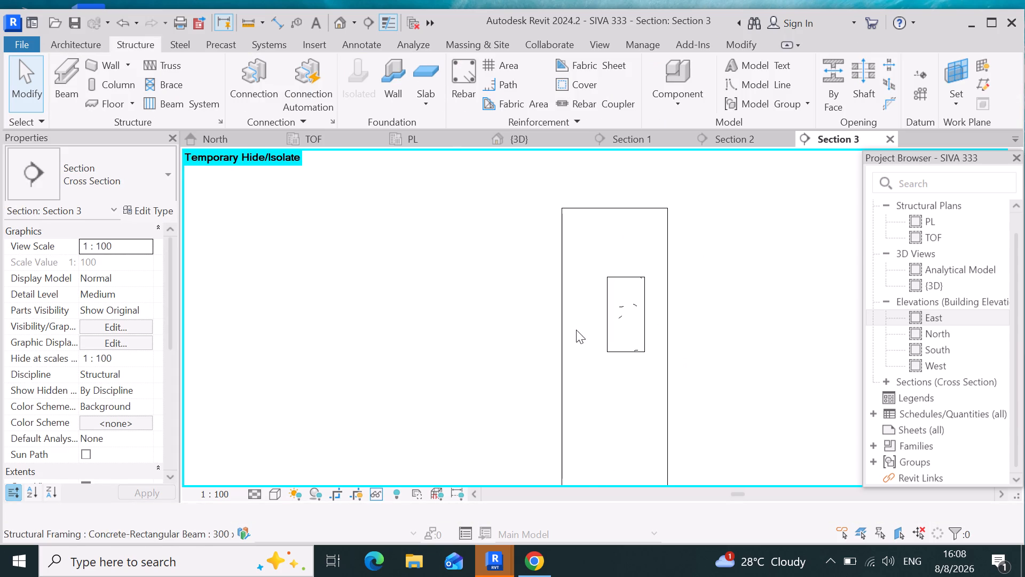
pyautogui.click(562, 80)
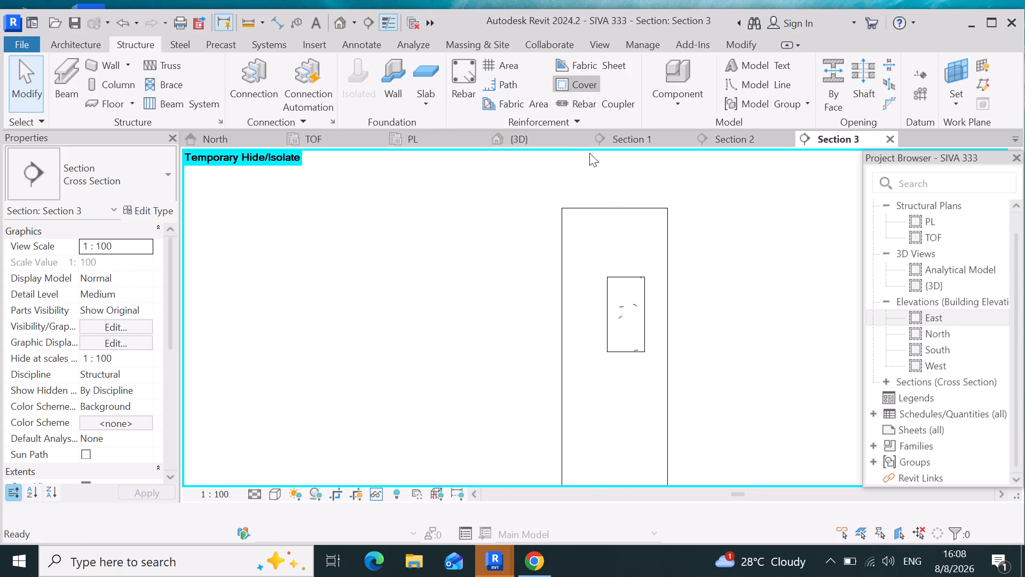
pyautogui.click(638, 342)
pyautogui.click(393, 515)
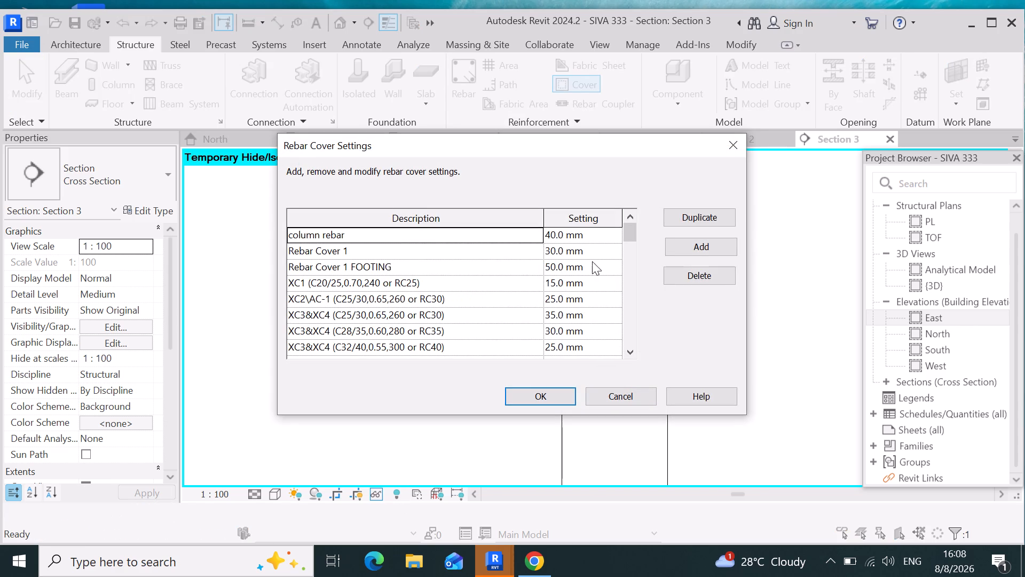
pyautogui.click(599, 254)
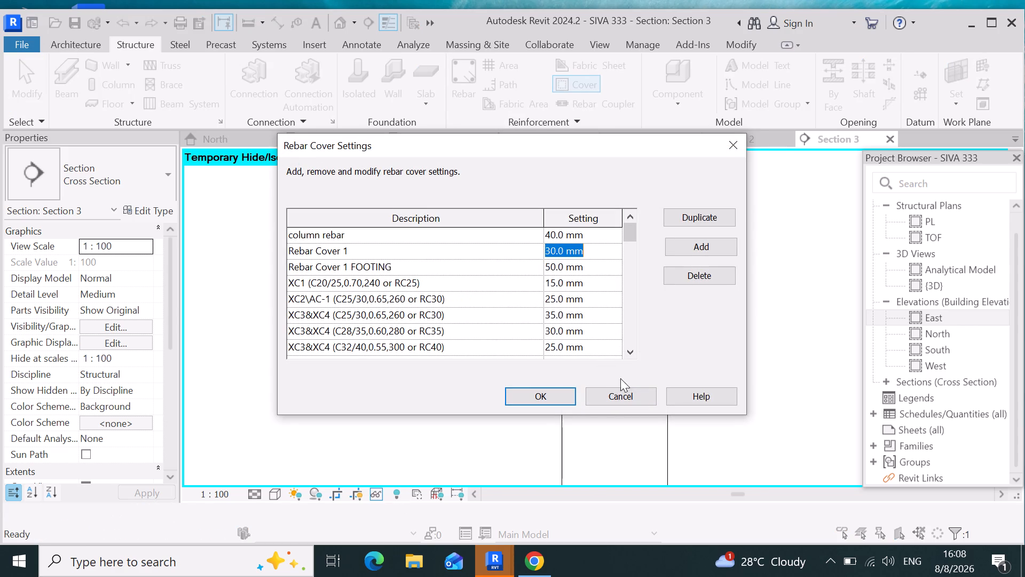
pyautogui.click(560, 391)
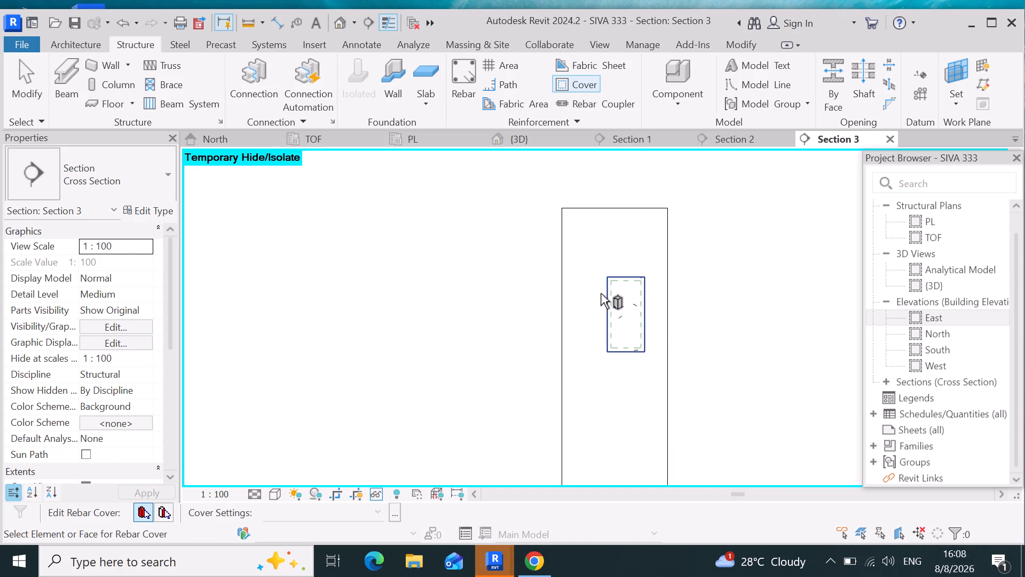
pyautogui.click(601, 296)
pyautogui.click(623, 306)
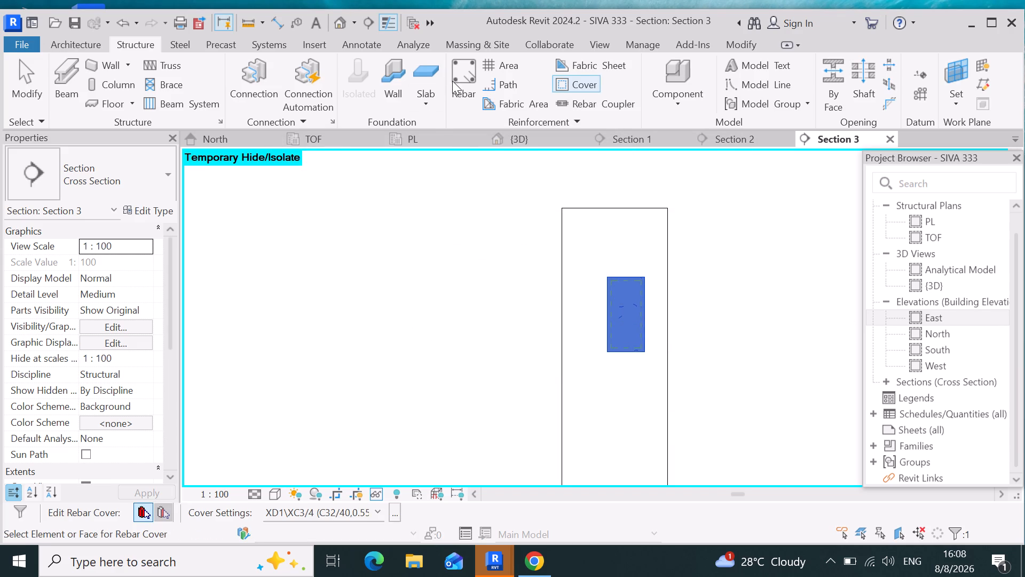
# Place an H12 stirrup of shape M_T1 in the grid 3 beam section, on the current work plane and parallel to it.
pyautogui.click(458, 81)
pyautogui.scroll(-3, 279, 383)
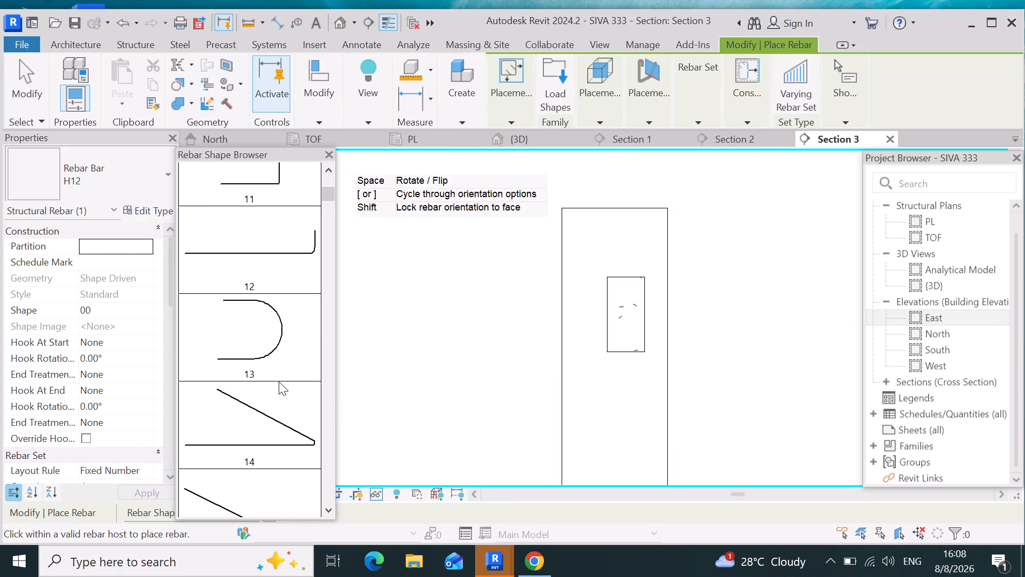
pyautogui.scroll(-20, 279, 381)
pyautogui.scroll(-20, 279, 381)
pyautogui.scroll(-4, 279, 381)
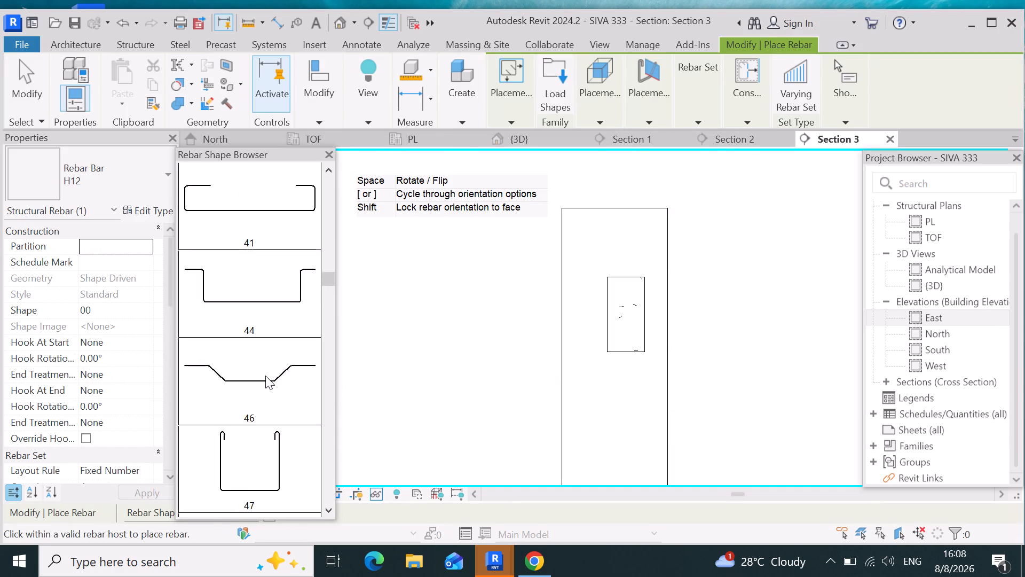
pyautogui.scroll(-9, 265, 376)
pyautogui.scroll(-10, 249, 283)
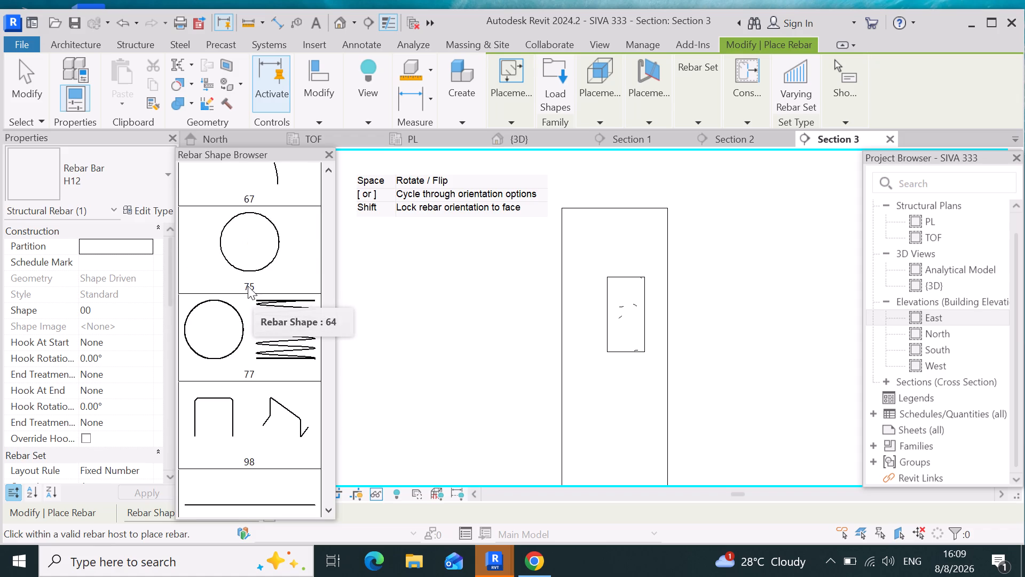
pyautogui.scroll(-4, 248, 291)
pyautogui.scroll(15, 248, 291)
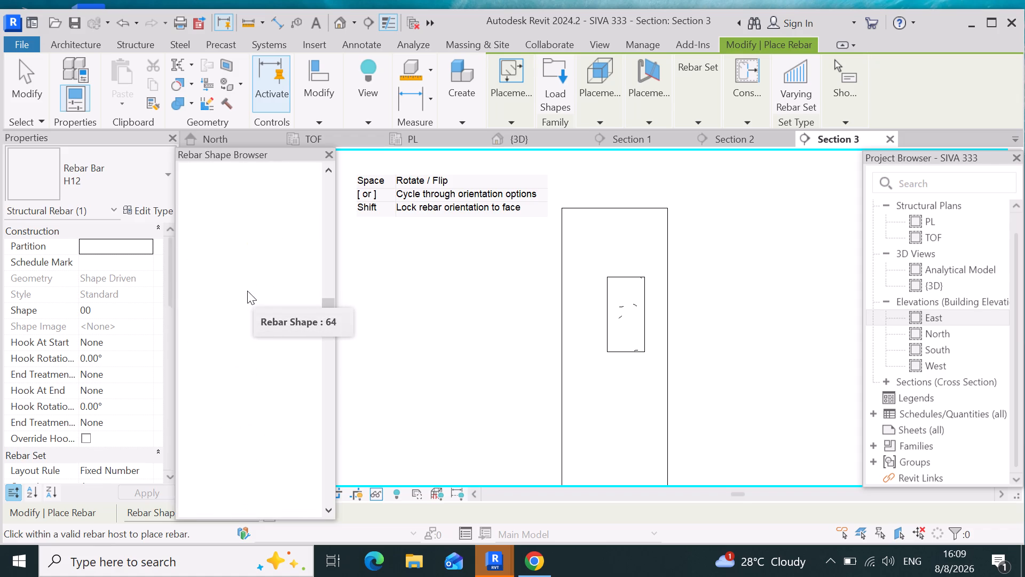
pyautogui.scroll(2, 247, 291)
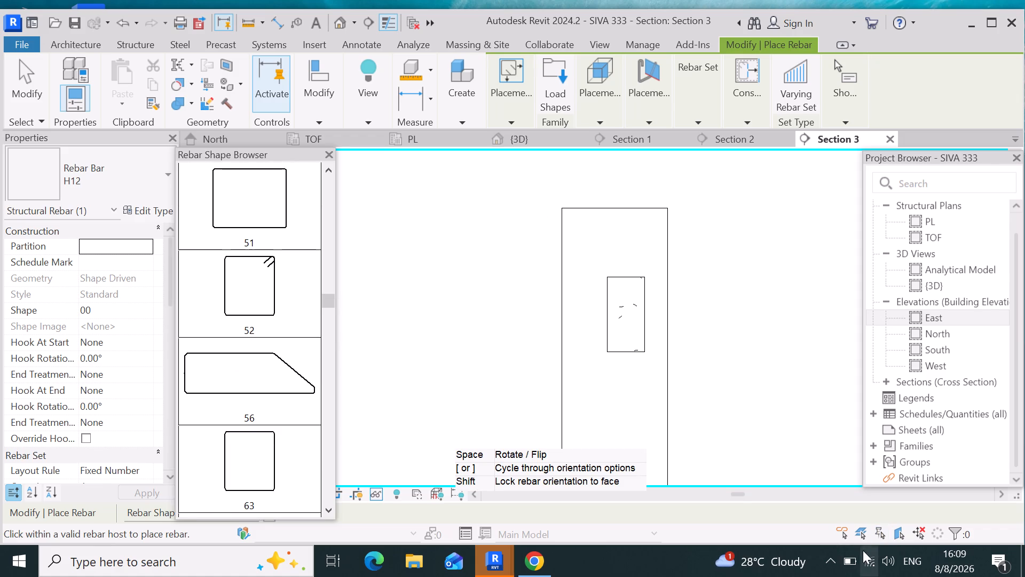
pyautogui.scroll(-2, 290, 396)
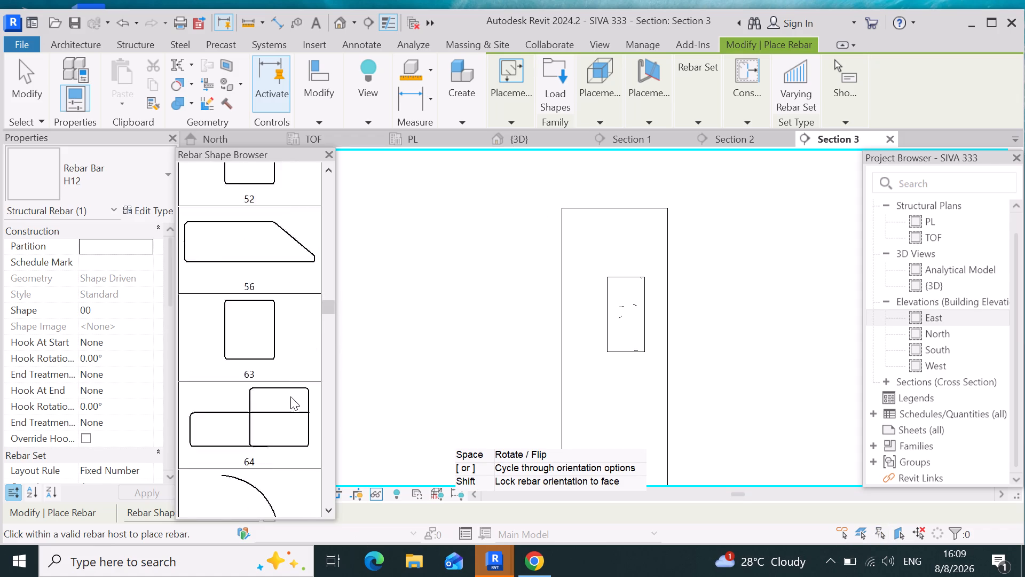
pyautogui.scroll(-10, 290, 396)
pyautogui.scroll(-14, 290, 396)
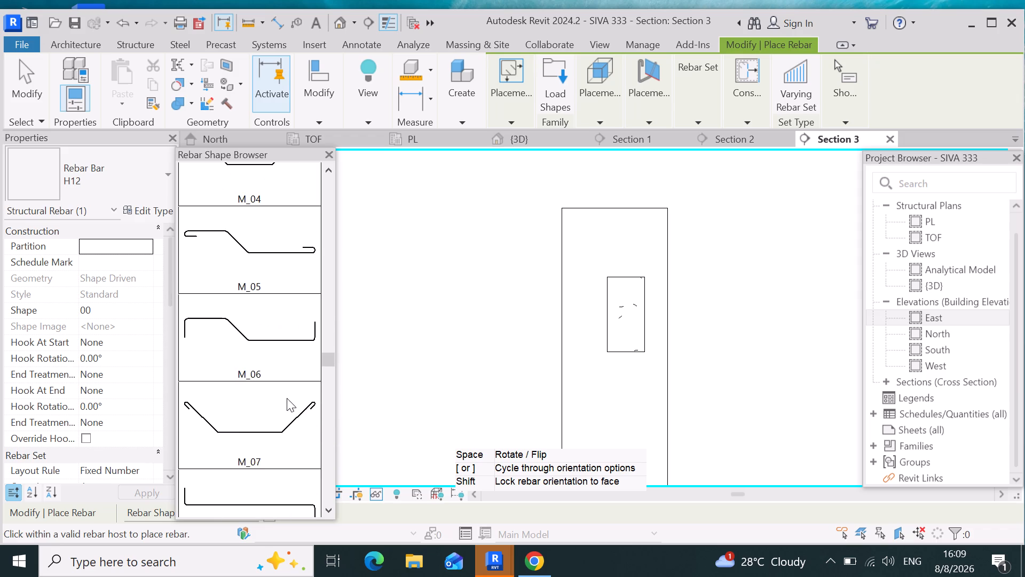
pyautogui.scroll(-20, 287, 398)
pyautogui.scroll(-10, 287, 398)
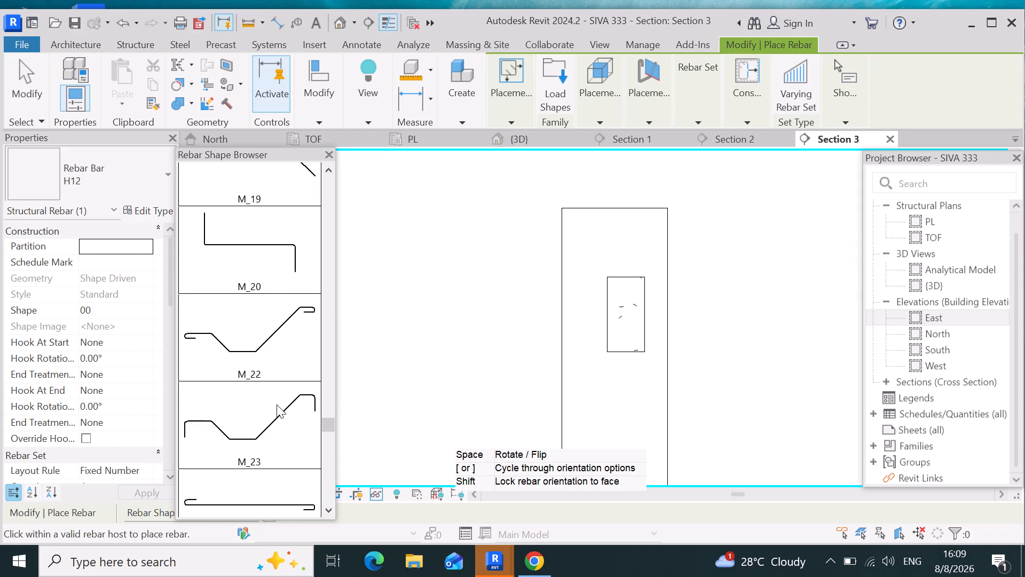
pyautogui.scroll(-20, 277, 404)
pyautogui.scroll(-1, 277, 404)
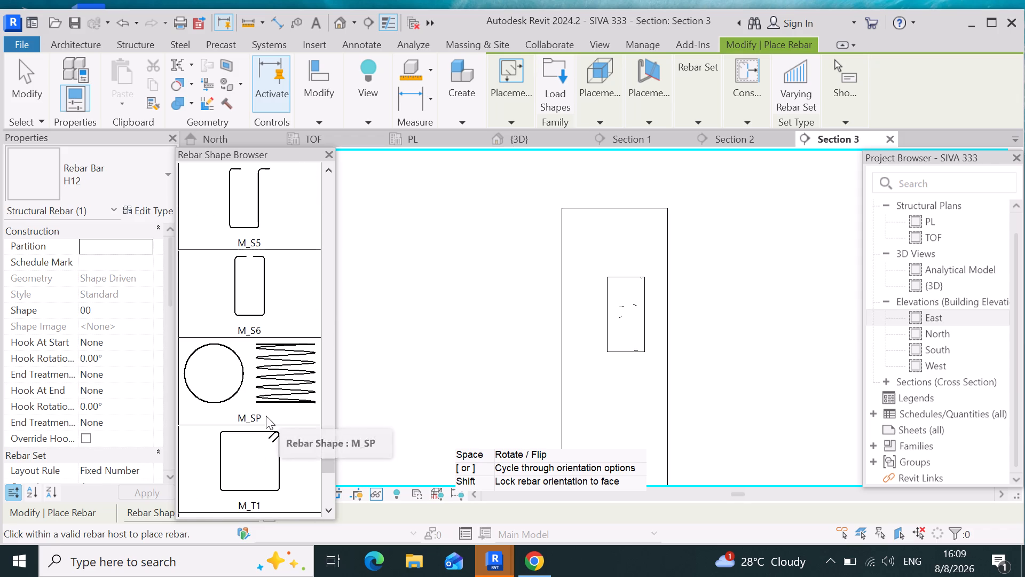
pyautogui.click(245, 451)
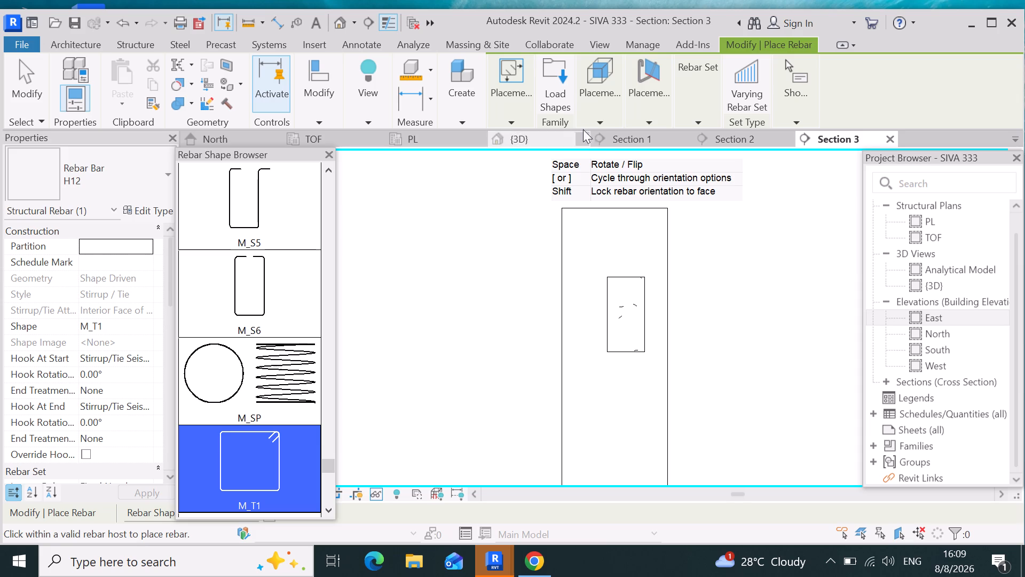
pyautogui.click(599, 119)
pyautogui.click(611, 173)
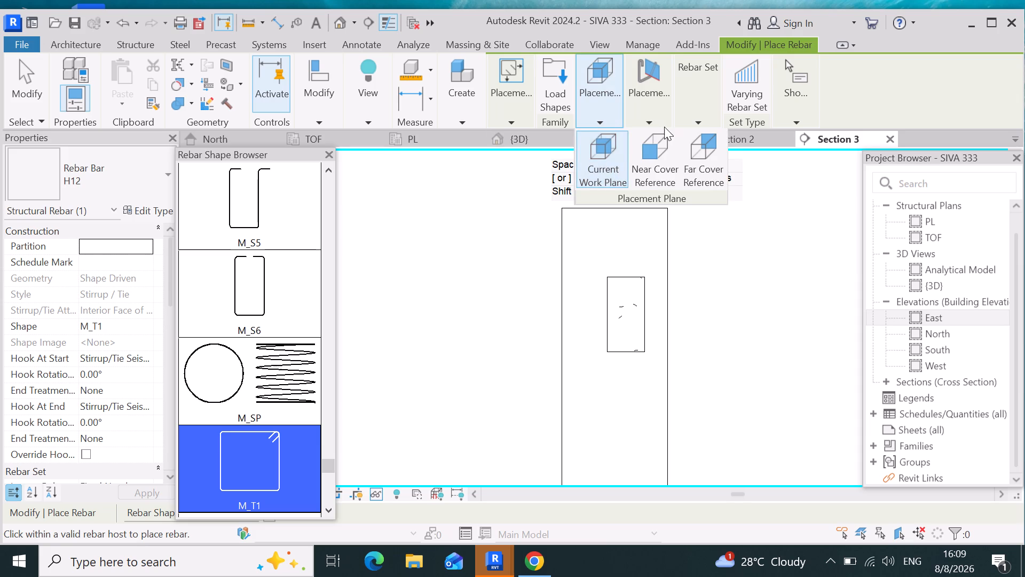
pyautogui.click(654, 120)
pyautogui.click(662, 158)
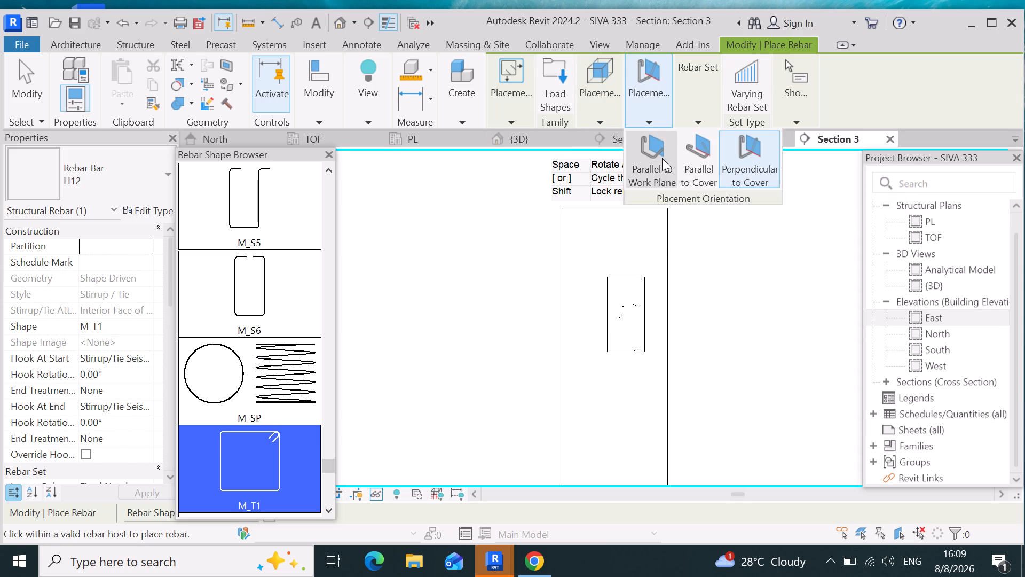
pyautogui.click(635, 330)
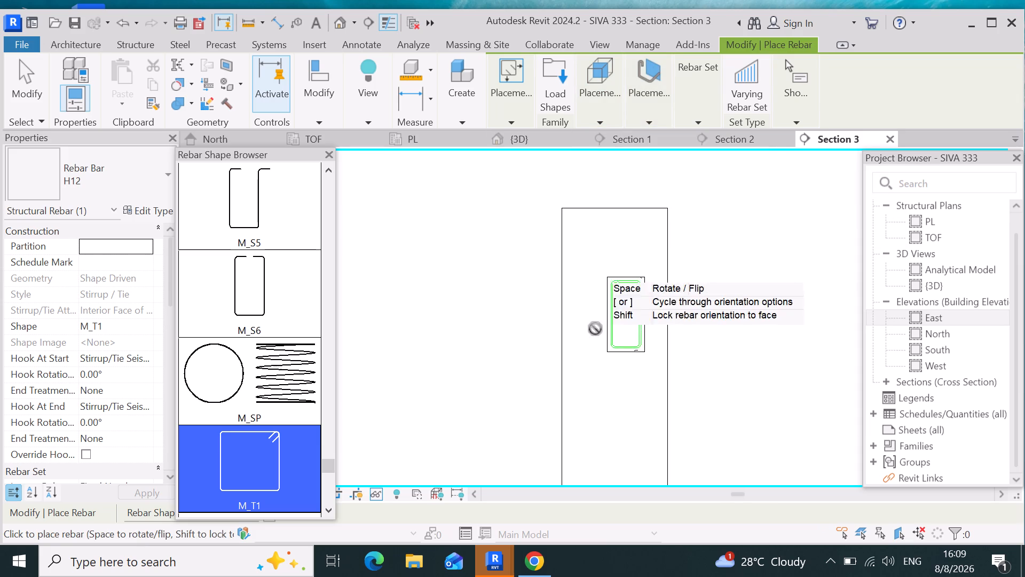
# Place two vertical rows of straight H12 bars, shape 00, inside the stirrup's two long sides, on the current work plane and perpendicular to cover.
pyautogui.scroll(19, 245, 331)
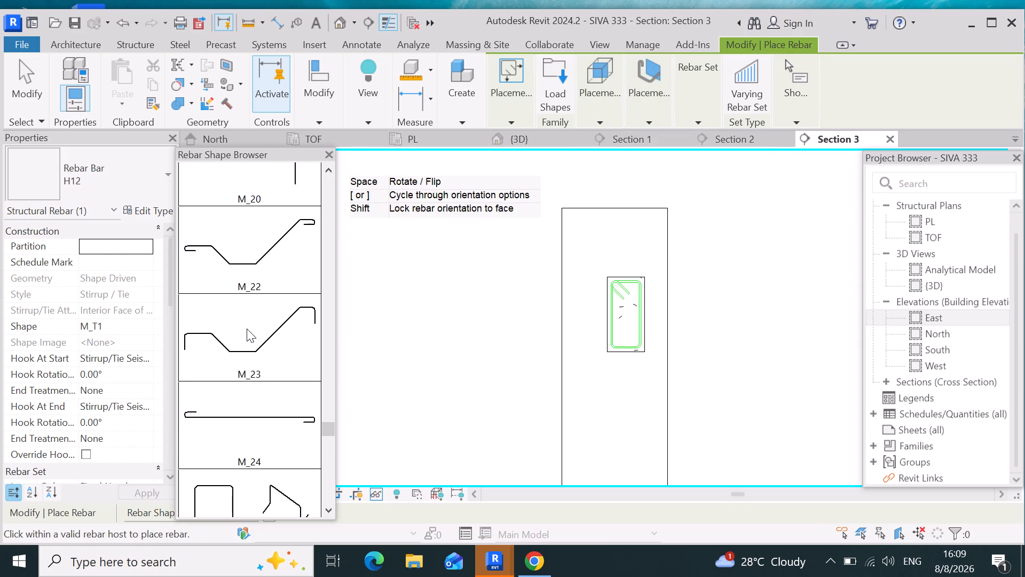
pyautogui.scroll(20, 247, 329)
pyautogui.scroll(14, 247, 329)
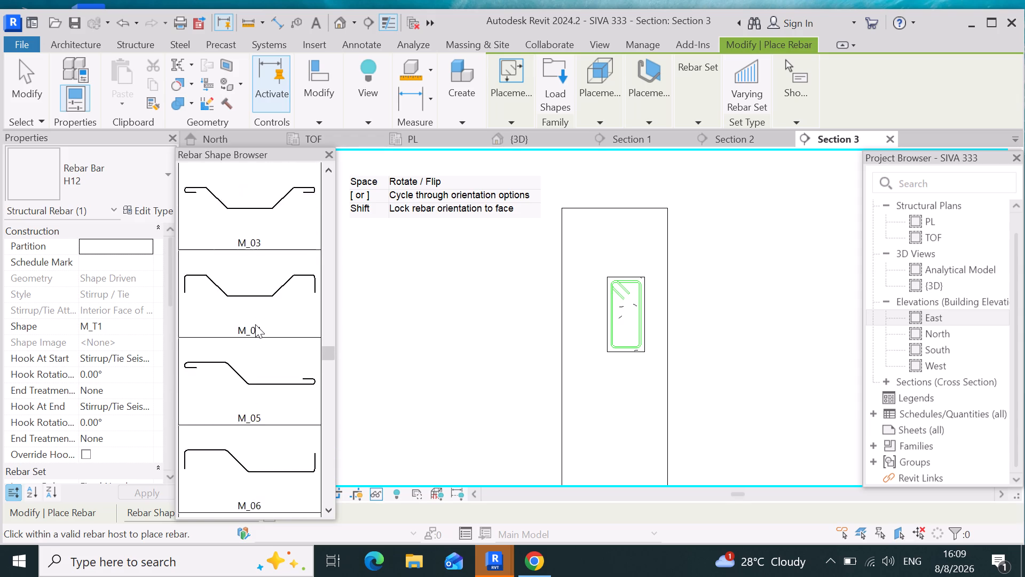
pyautogui.scroll(16, 255, 324)
pyautogui.scroll(9, 258, 330)
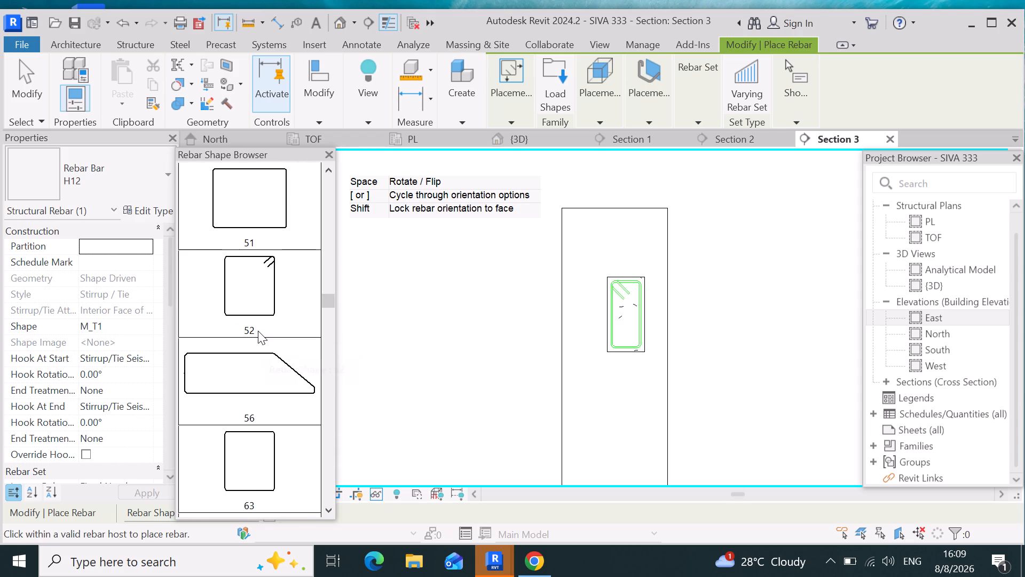
pyautogui.scroll(5, 257, 331)
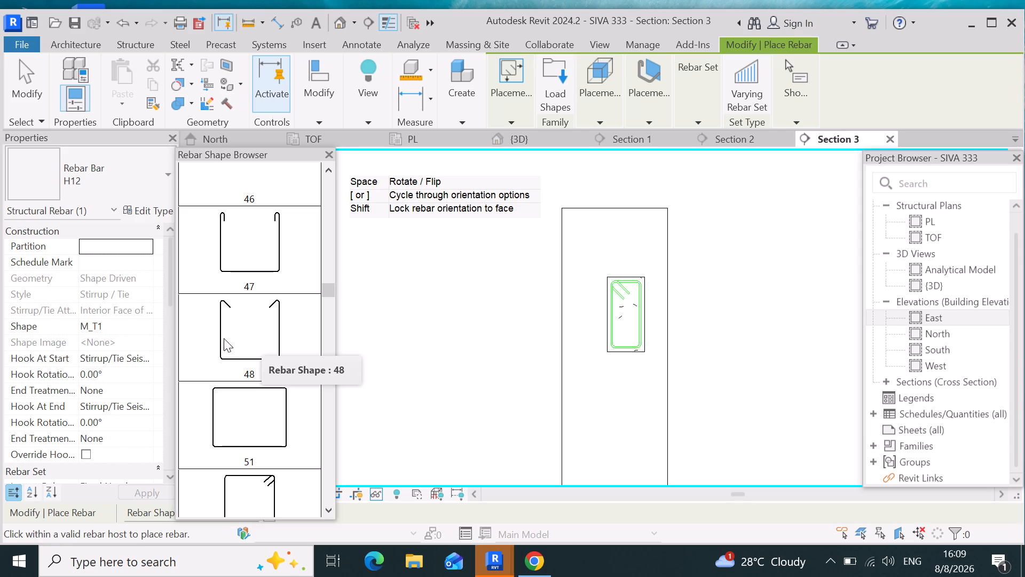
pyautogui.scroll(20, 196, 330)
pyautogui.scroll(12, 196, 330)
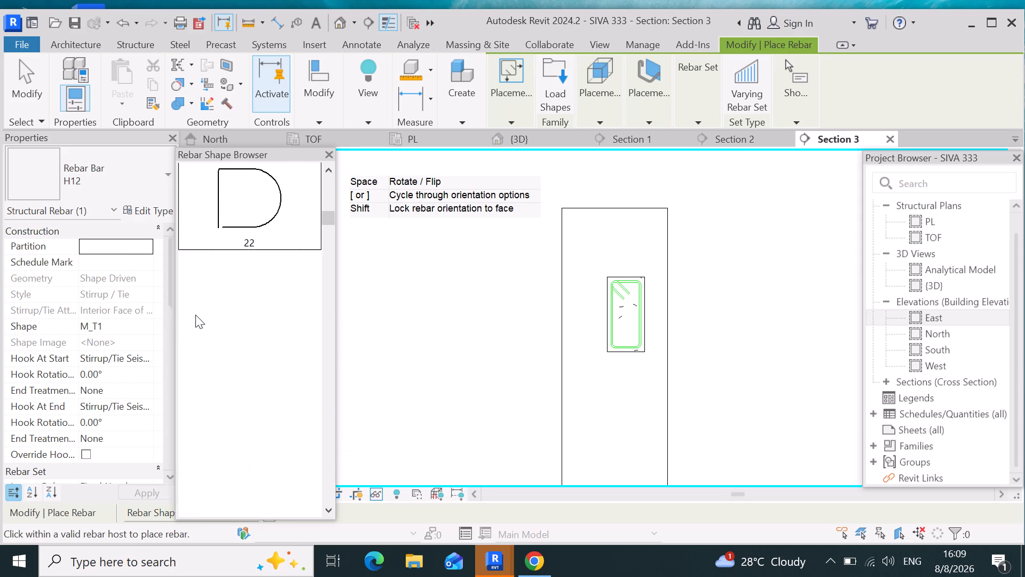
pyautogui.scroll(20, 195, 315)
pyautogui.scroll(9, 195, 315)
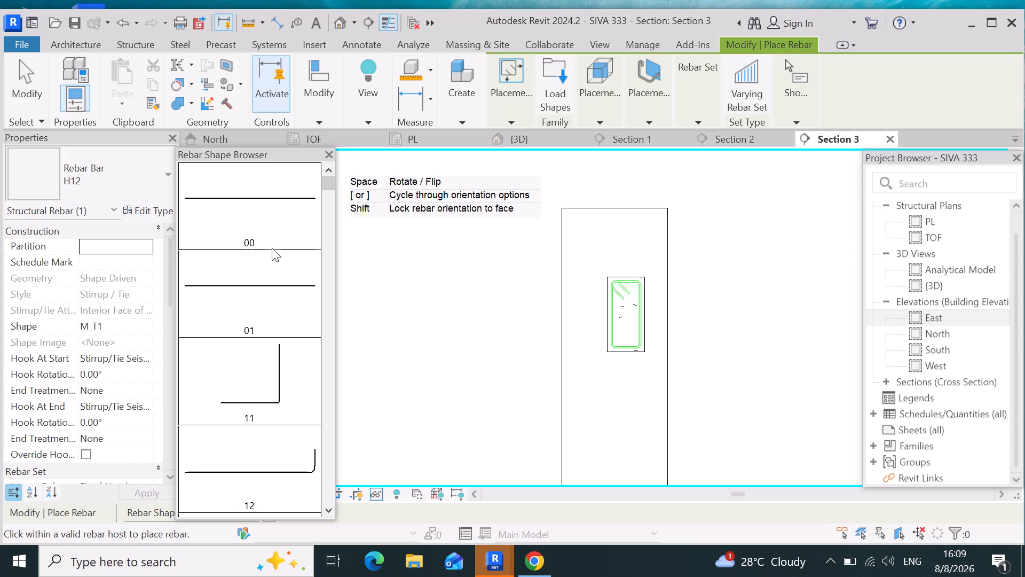
pyautogui.click(272, 248)
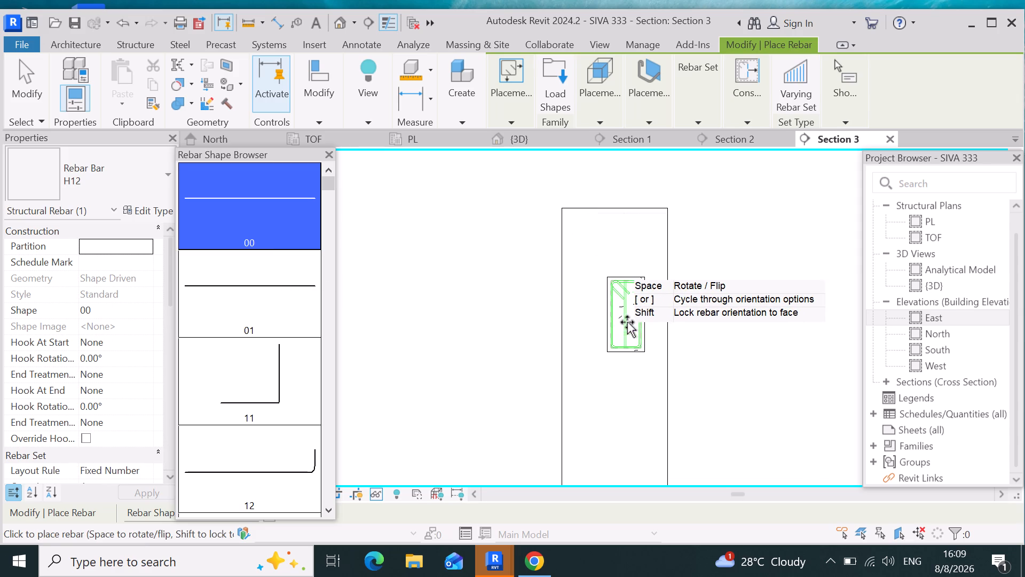
pyautogui.click(599, 117)
pyautogui.click(608, 159)
pyautogui.click(653, 120)
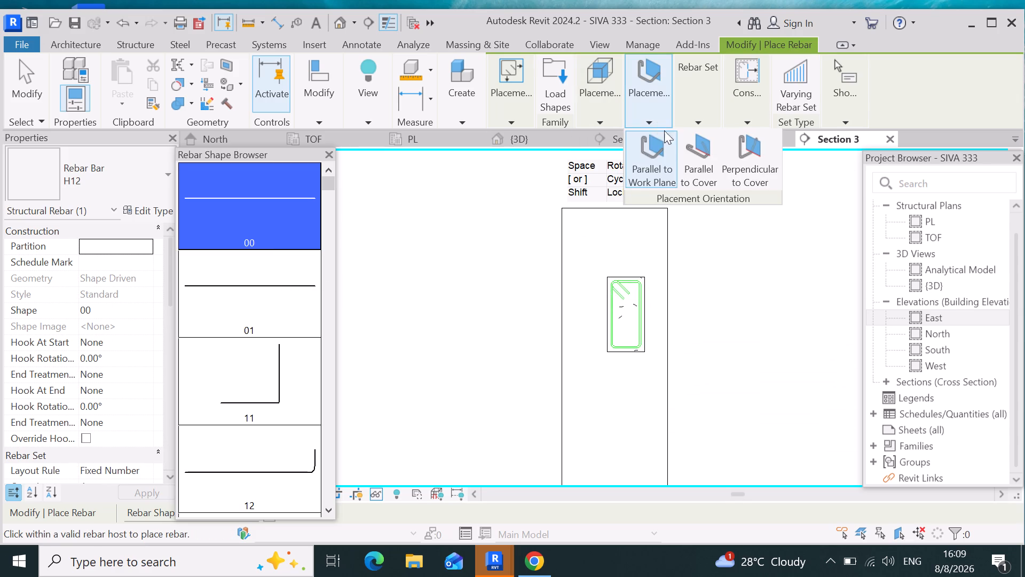
pyautogui.click(761, 167)
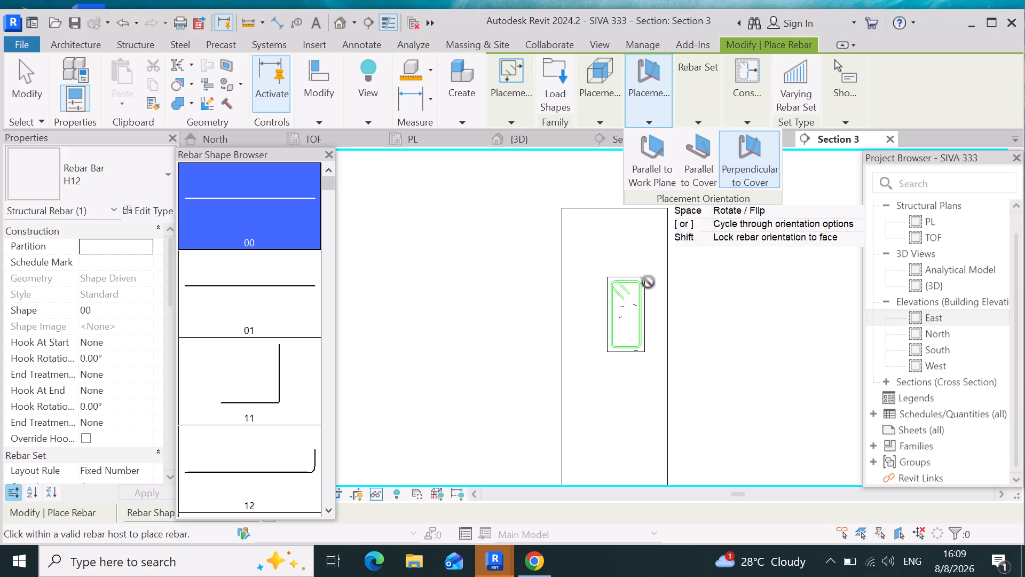
pyautogui.scroll(7, 631, 334)
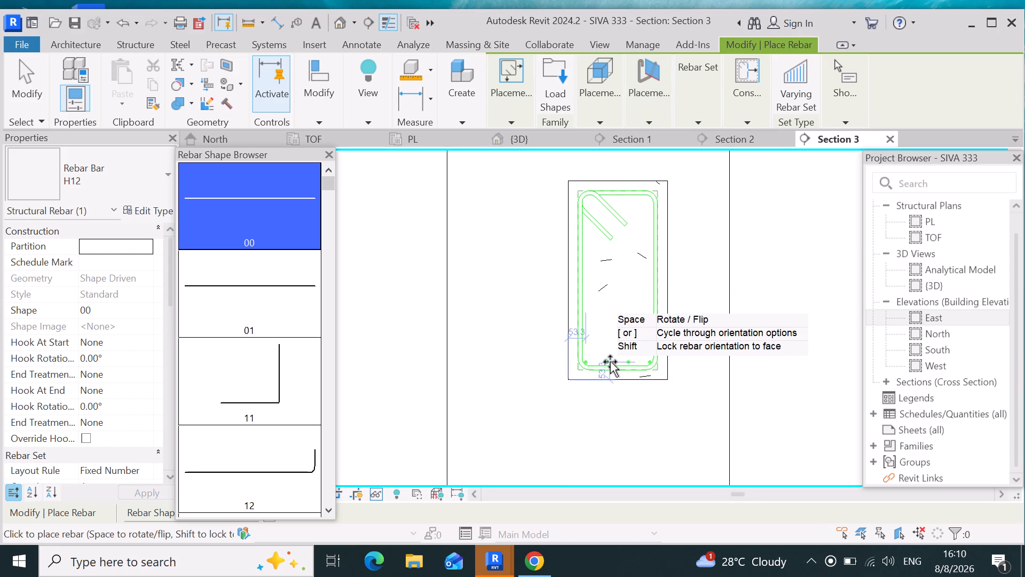
pyautogui.click(596, 333)
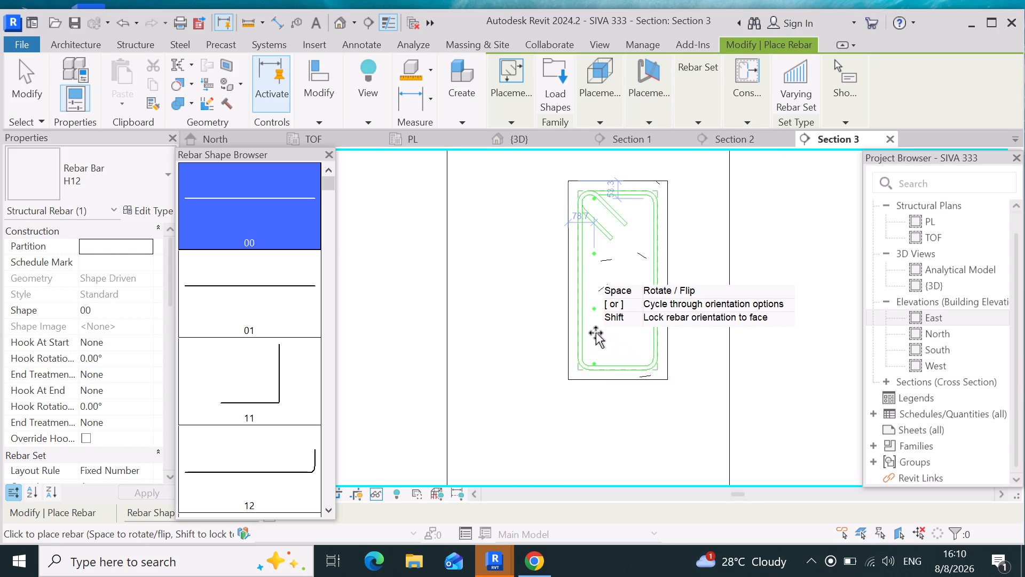
pyautogui.click(643, 331)
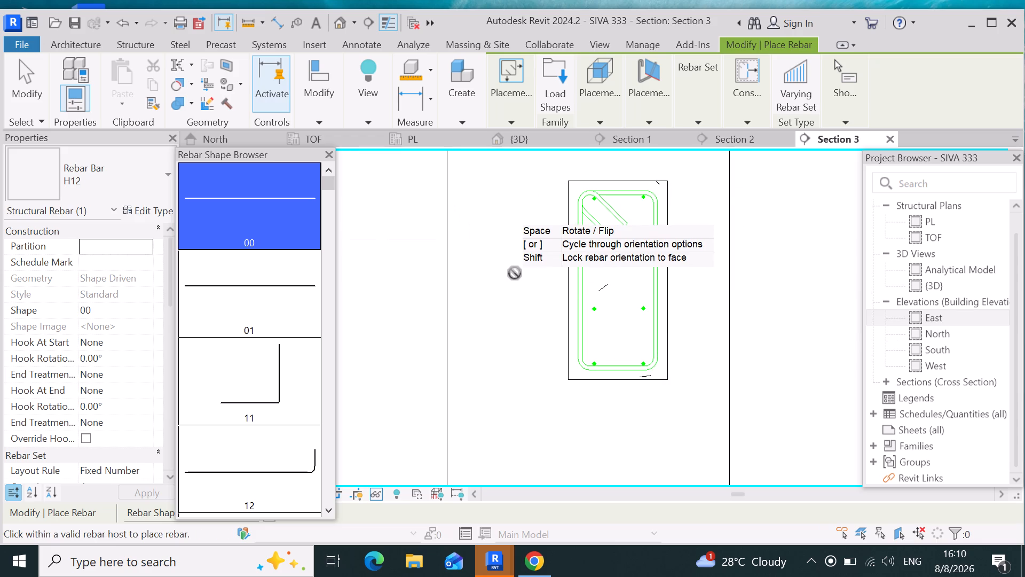
pyautogui.press('Escape')
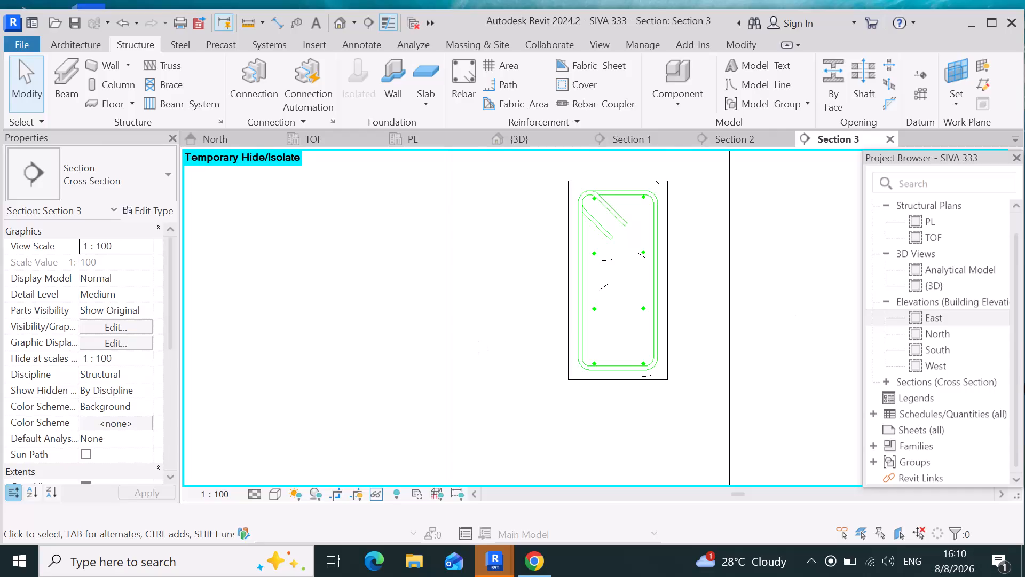
# Lower the top bars of both H12 rows in the grid 3 beam section, levelling them with each other below the stirrup's top bend.
pyautogui.scroll(2, 599, 220)
pyautogui.scroll(4, 596, 175)
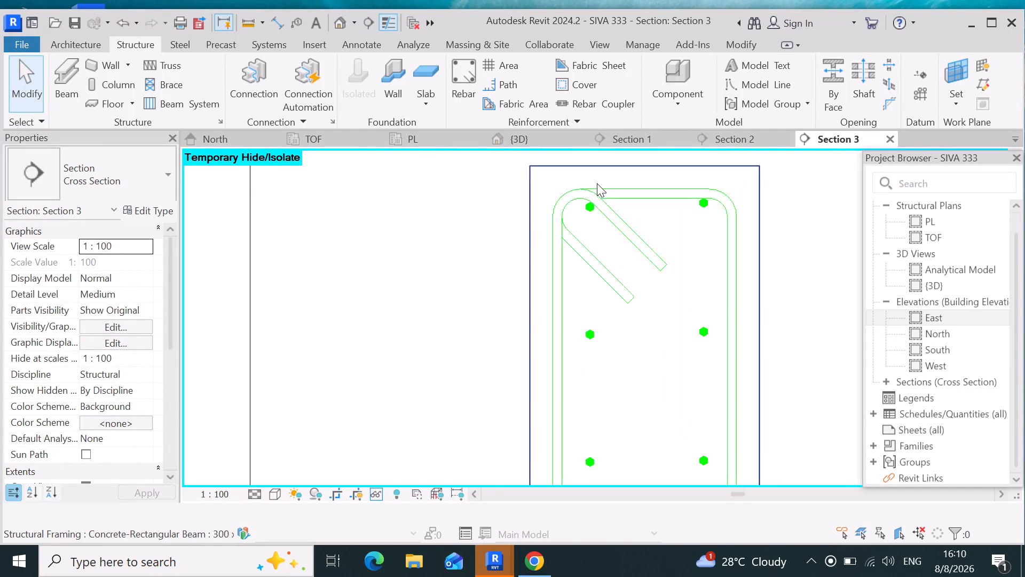
pyautogui.scroll(7, 597, 183)
pyautogui.click(578, 241)
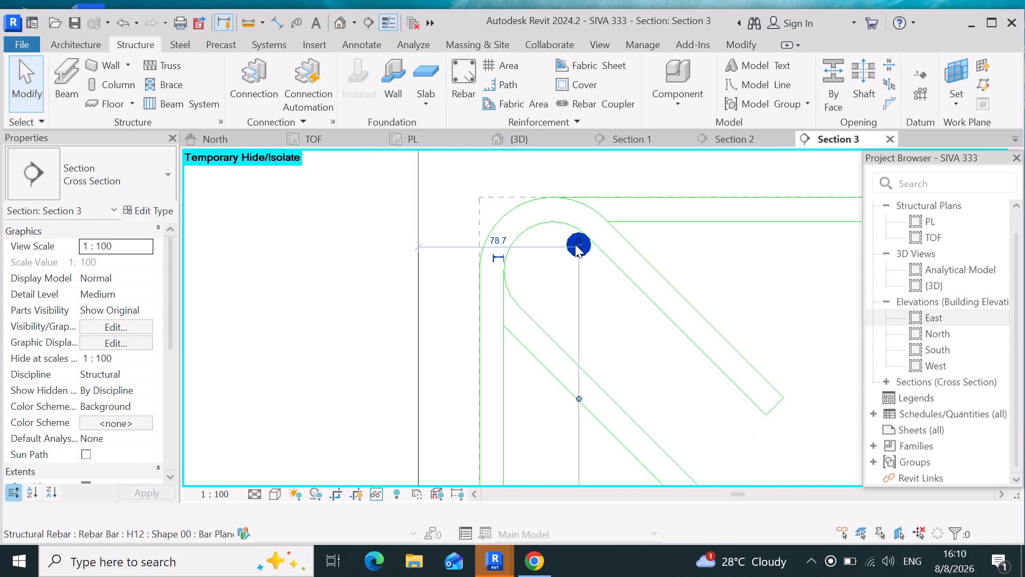
pyautogui.moveTo(579, 242); pyautogui.dragTo(559, 277)
pyautogui.click(559, 277)
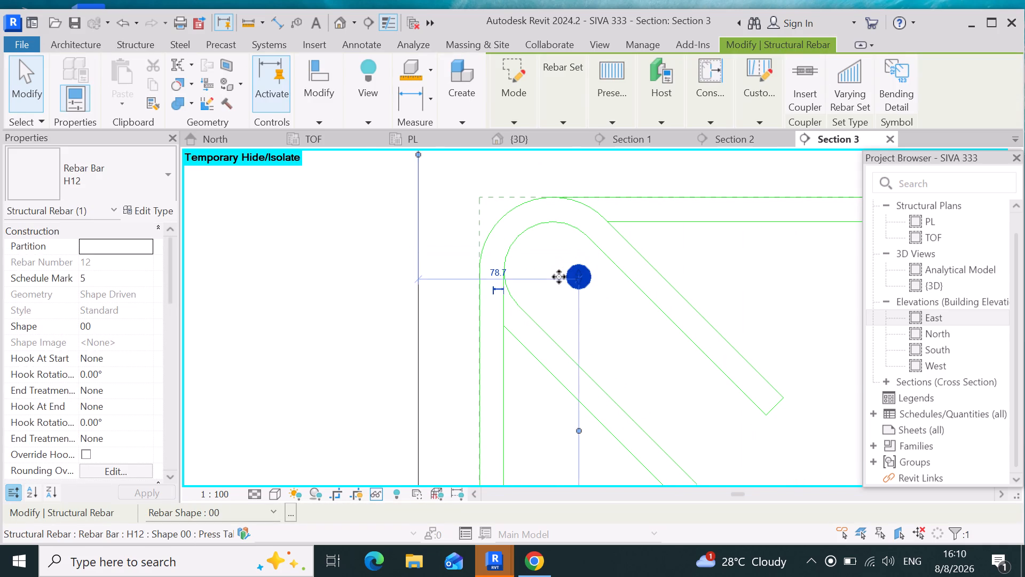
pyautogui.scroll(-8, 509, 291)
pyautogui.scroll(4, 568, 277)
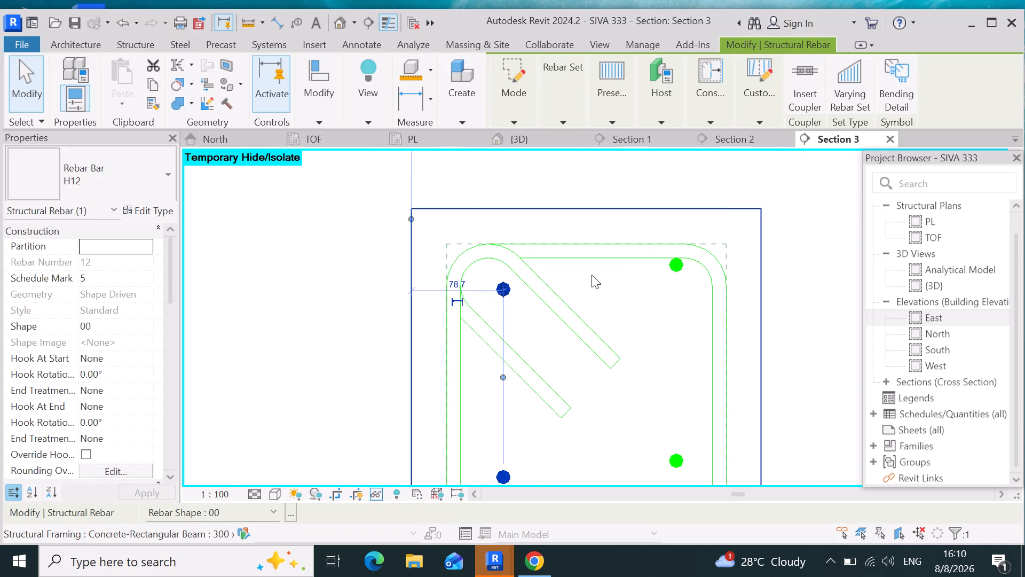
pyautogui.scroll(4, 680, 277)
pyautogui.click(682, 261)
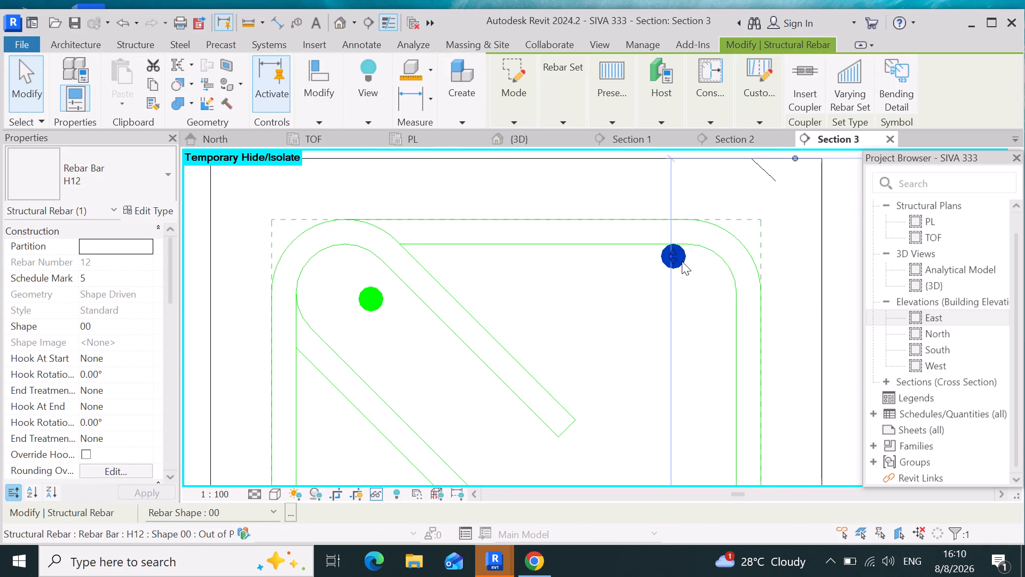
pyautogui.moveTo(677, 255); pyautogui.dragTo(679, 298)
pyautogui.click(679, 298)
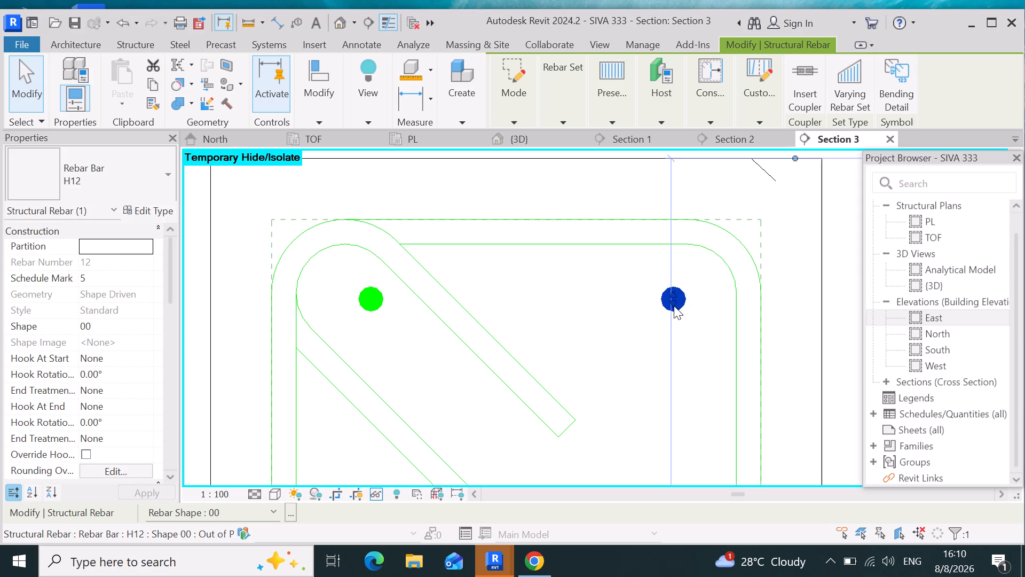
# Raise the bottom bars of both H12 rows level with each other, about 68 mm above the beam's underside.
pyautogui.scroll(-12, 649, 252)
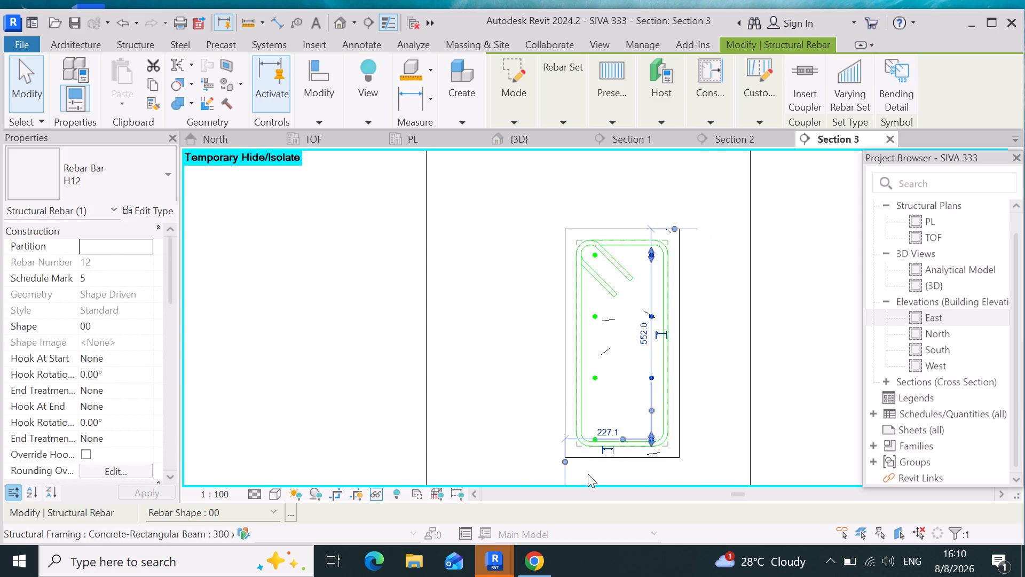
pyautogui.scroll(10, 588, 475)
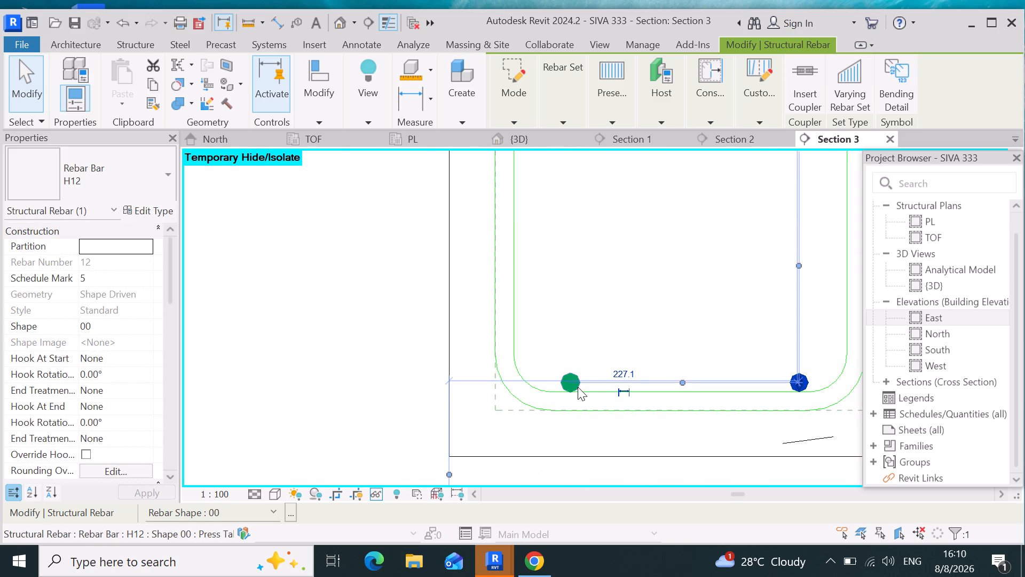
pyautogui.click(570, 380)
pyautogui.moveTo(570, 376); pyautogui.dragTo(568, 368)
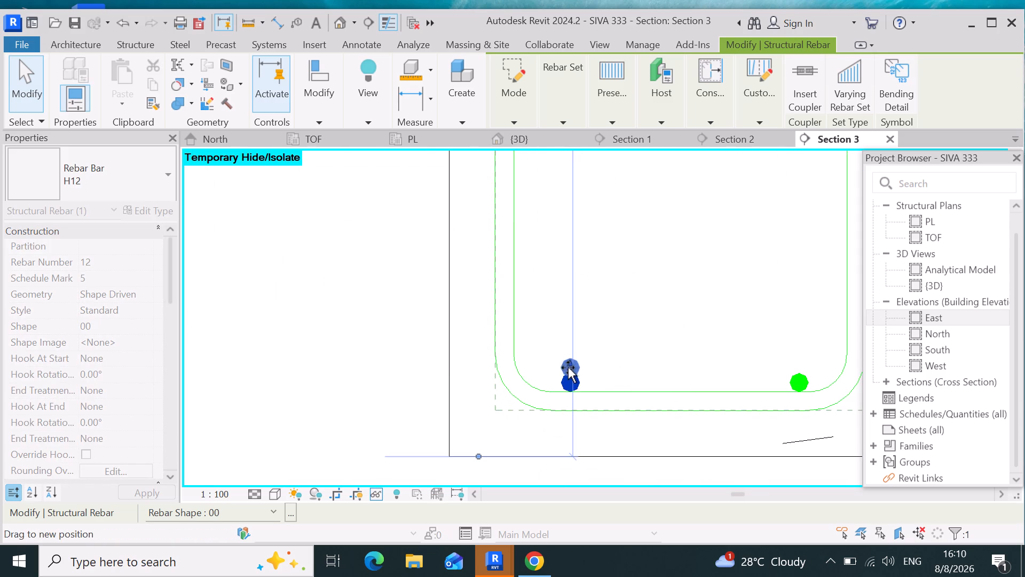
pyautogui.moveTo(568, 368); pyautogui.dragTo(567, 352)
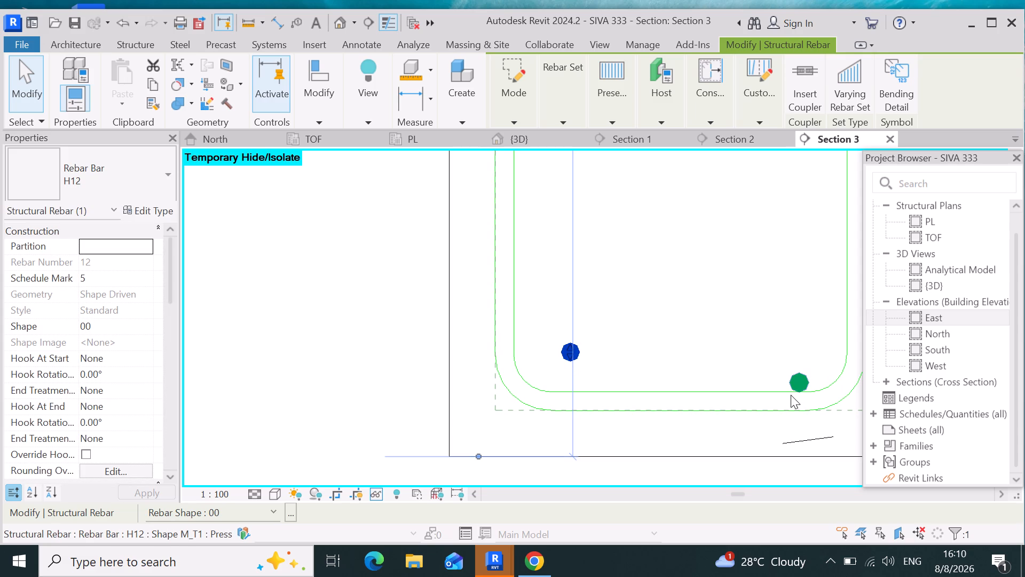
pyautogui.click(798, 383)
pyautogui.moveTo(798, 376); pyautogui.dragTo(815, 350)
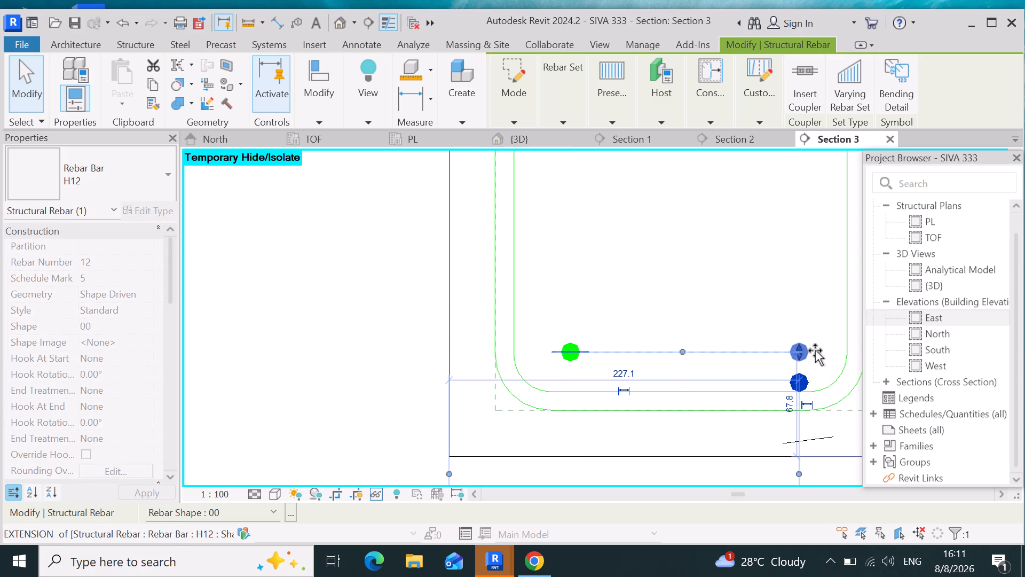
pyautogui.moveTo(815, 350); pyautogui.dragTo(815, 350)
pyautogui.click(815, 350)
pyautogui.scroll(-7, 693, 428)
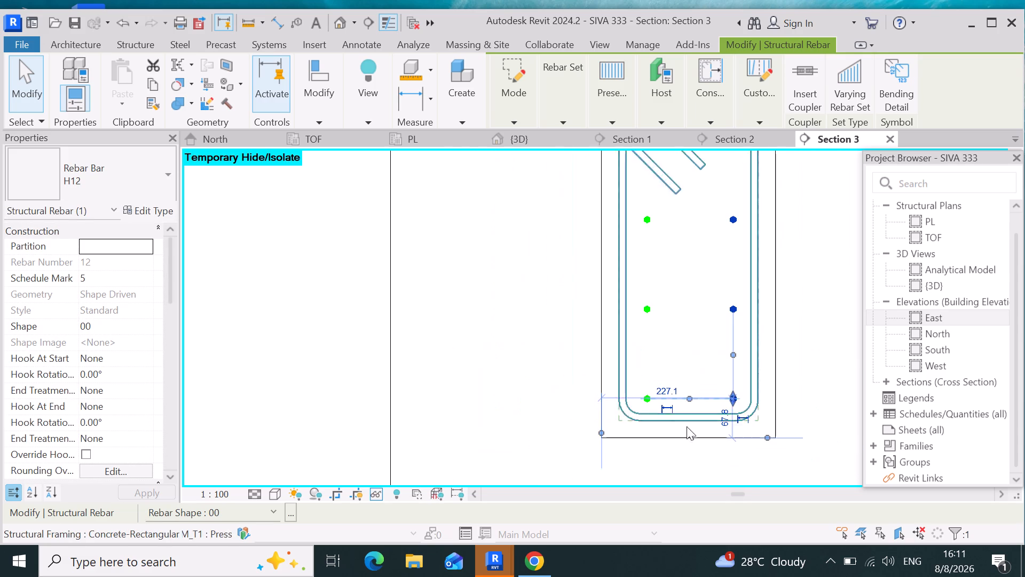
pyautogui.scroll(-9, 466, 391)
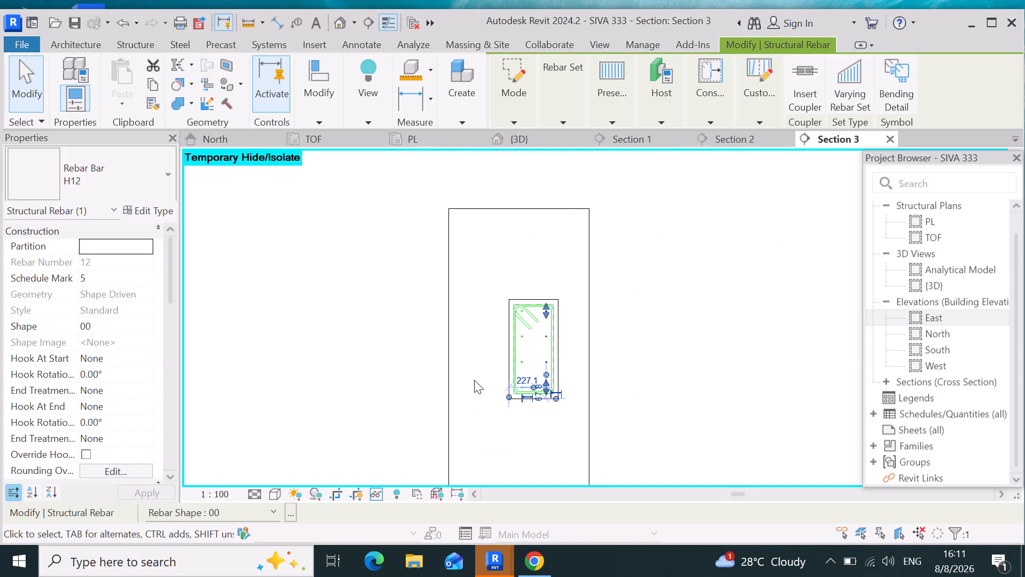
pyautogui.scroll(-3, 474, 380)
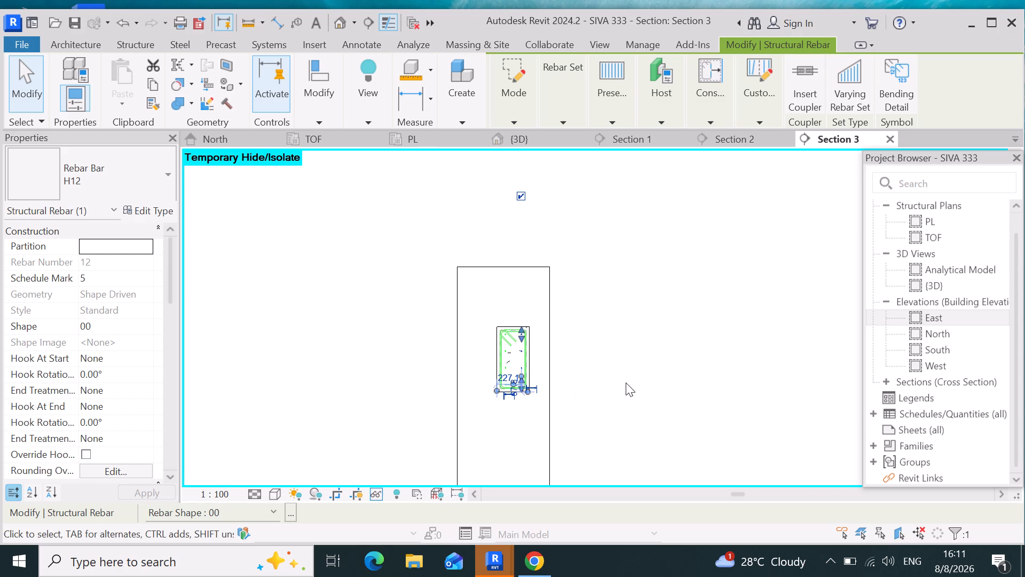
pyautogui.click(633, 381)
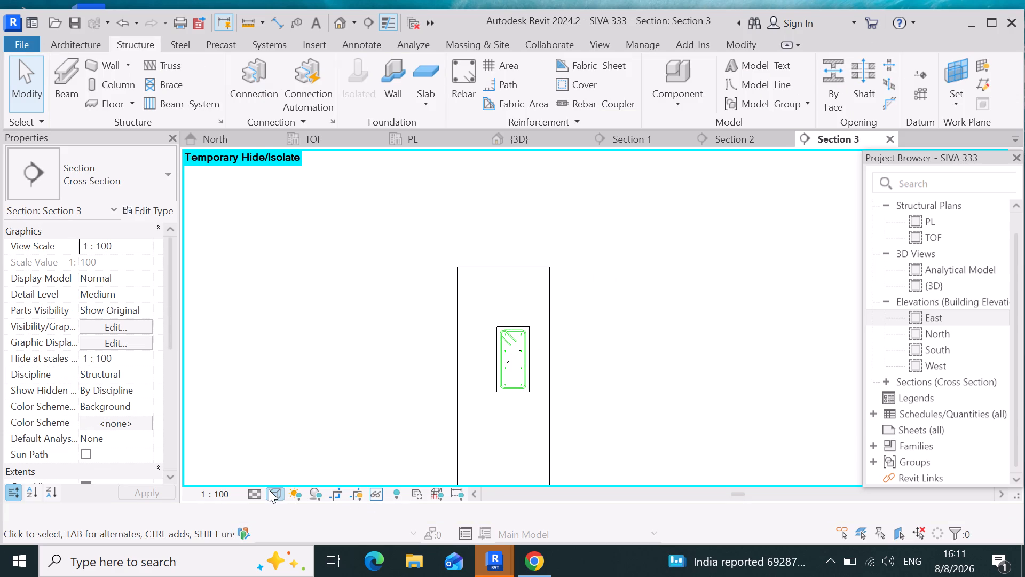
# Switch to the {3D} view and set its visual style to Wireframe.
pyautogui.click(544, 143)
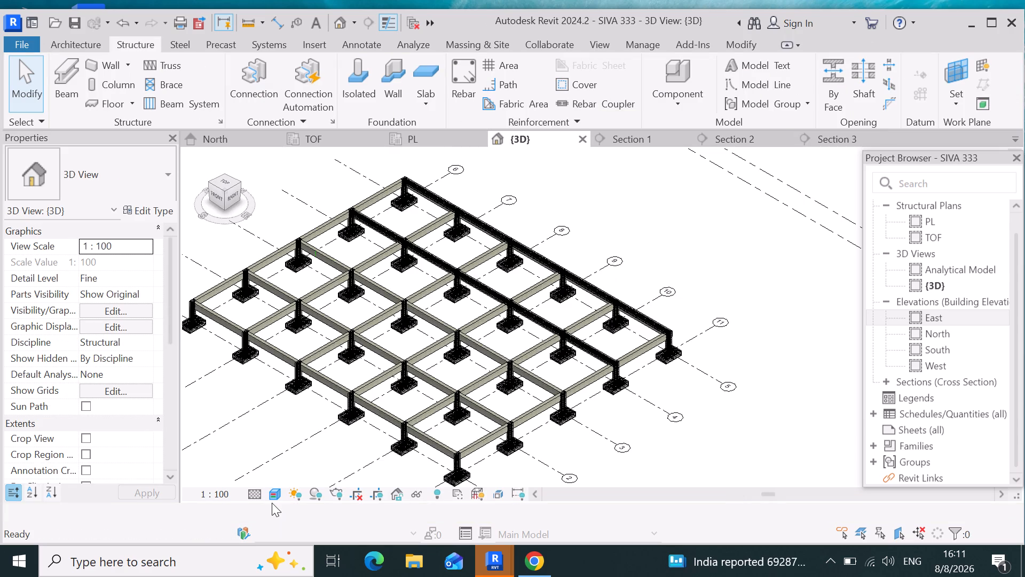
pyautogui.click(273, 501)
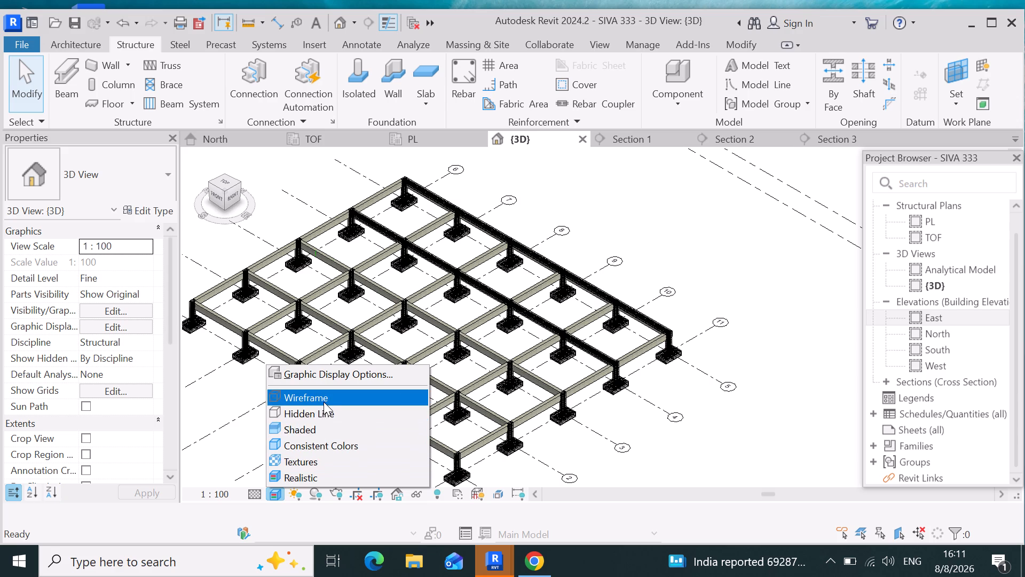
pyautogui.click(324, 402)
# Set the grid 3 beam's H12 M_T1 stirrup set to a Maximum Spacing layout with 150 mm spacing.
pyautogui.scroll(3, 330, 264)
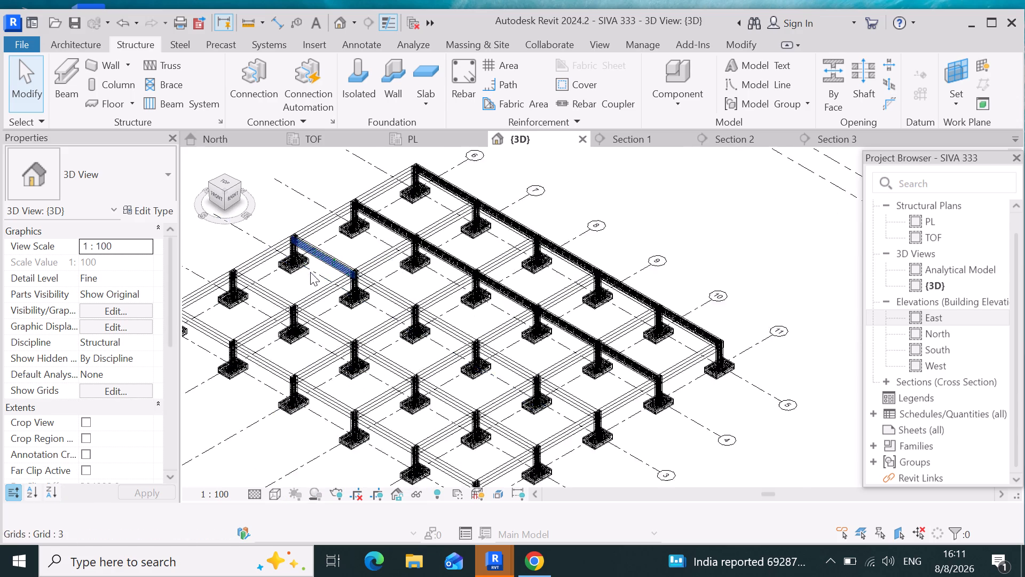
pyautogui.scroll(10, 310, 272)
pyautogui.scroll(7, 437, 274)
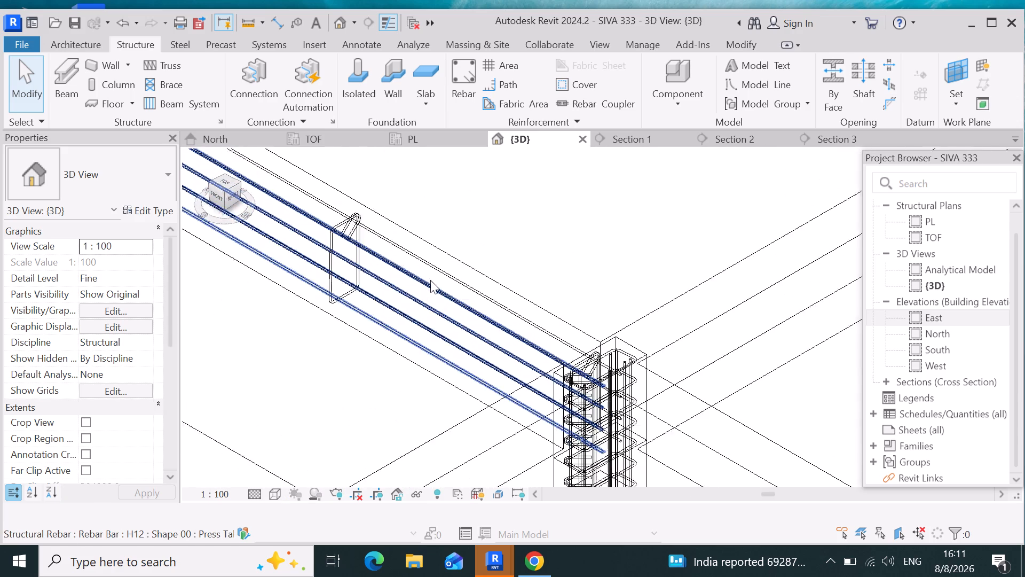
pyautogui.click(311, 237)
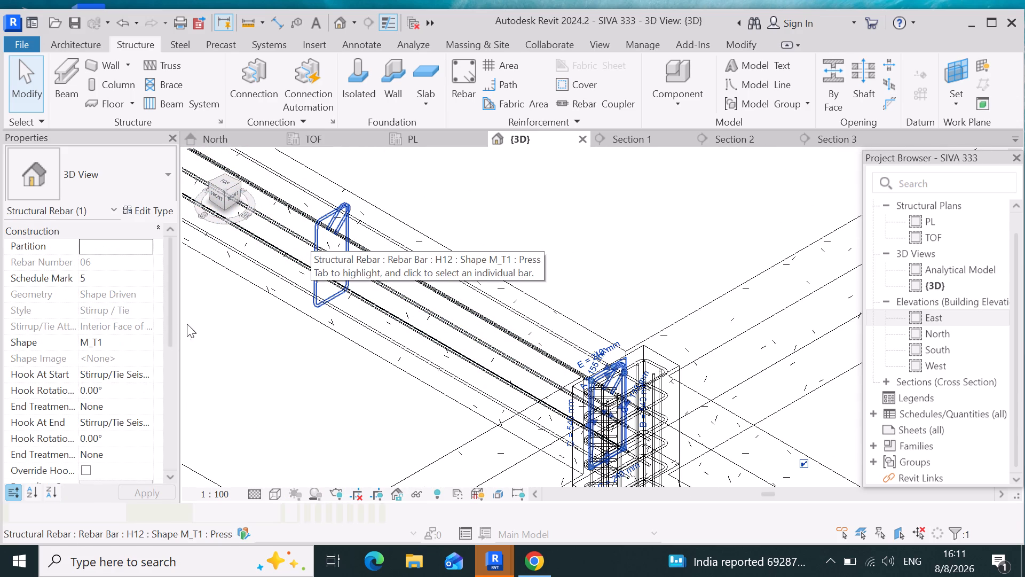
pyautogui.scroll(-3, 74, 421)
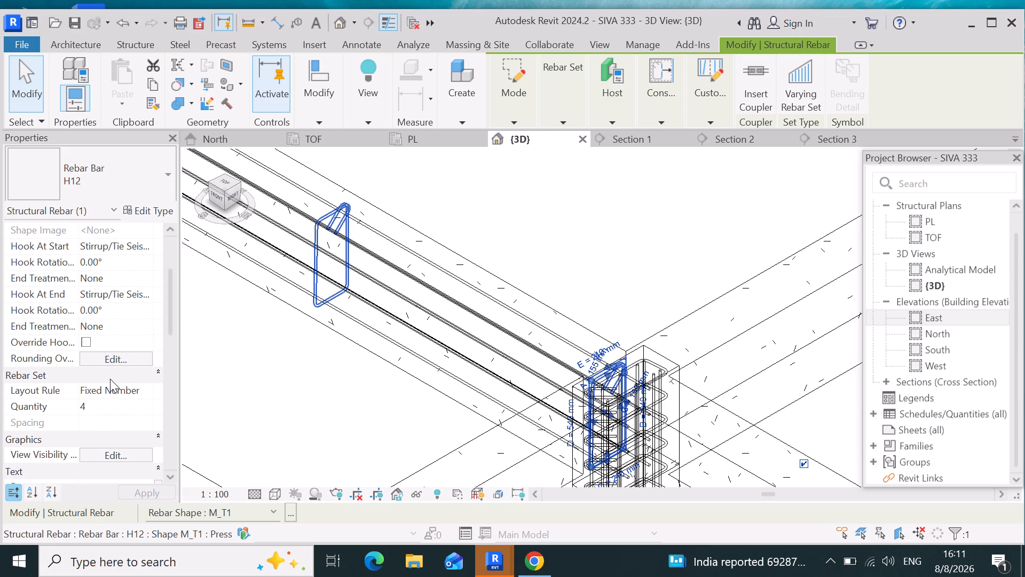
pyautogui.click(127, 387)
pyautogui.click(145, 391)
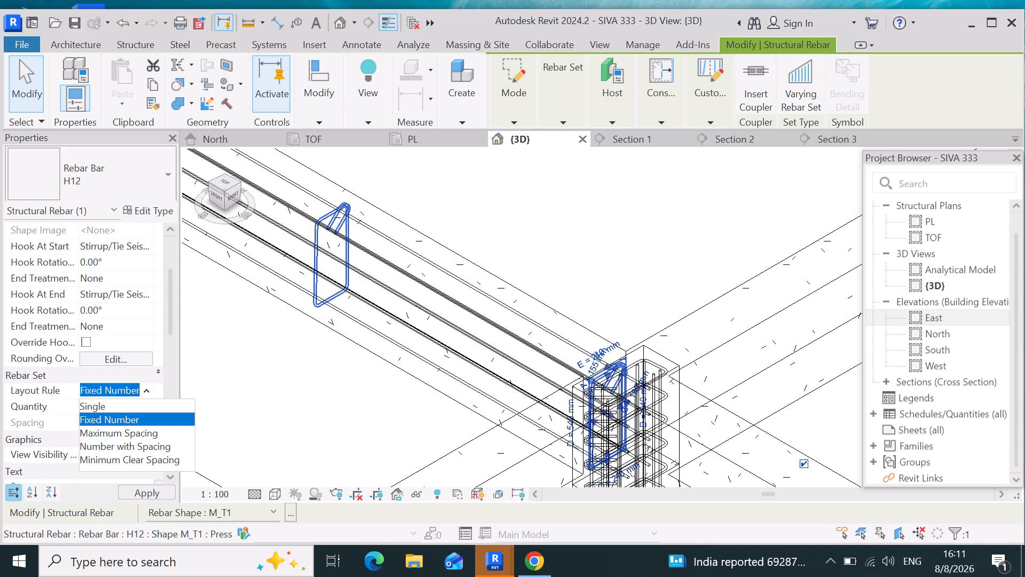
pyautogui.click(135, 429)
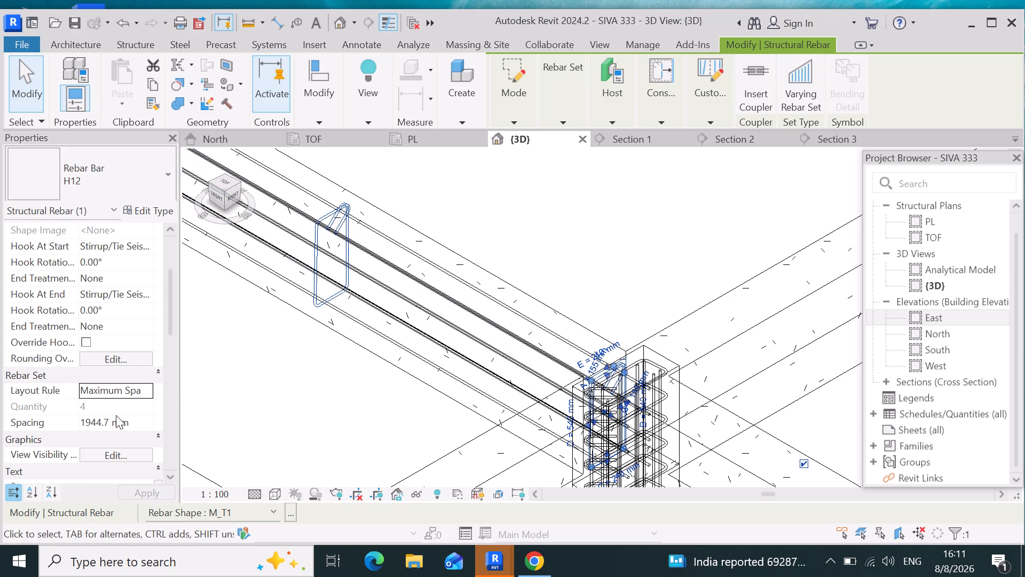
pyautogui.click(129, 420)
pyautogui.press('BackSpace')
pyautogui.press('BackSpace')
pyautogui.press('BackSpace')
pyautogui.press('BackSpace')
pyautogui.press('BackSpace')
pyautogui.press('BackSpace')
pyautogui.press('BackSpace')
pyautogui.press('BackSpace')
pyautogui.press('BackSpace')
pyautogui.press('BackSpace')
pyautogui.press('BackSpace')
pyautogui.press('BackSpace')
pyautogui.press('BackSpace')
pyautogui.press('BackSpace')
pyautogui.press('BackSpace')
pyautogui.write('150')
pyautogui.press('Return')
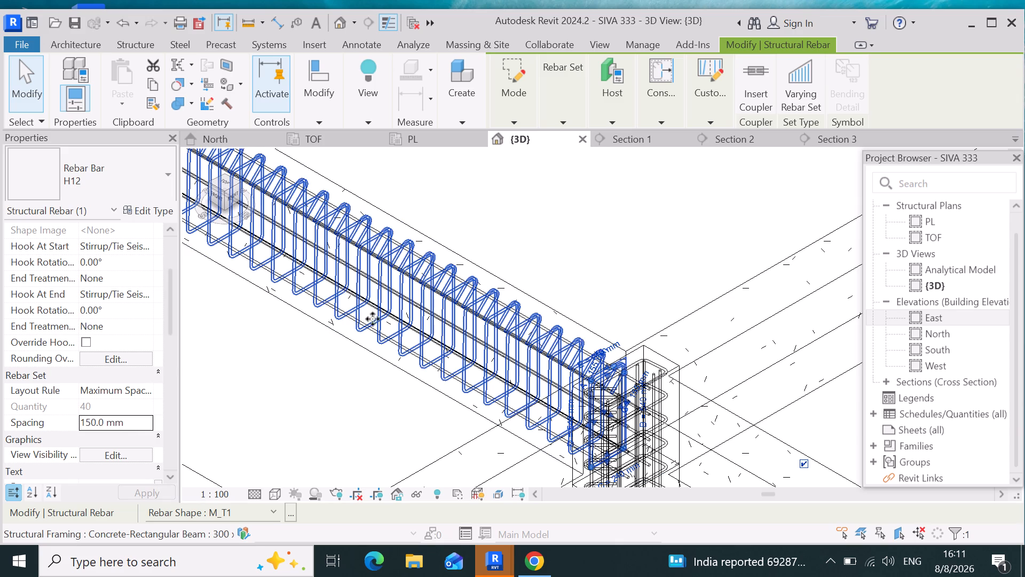
pyautogui.click(379, 314)
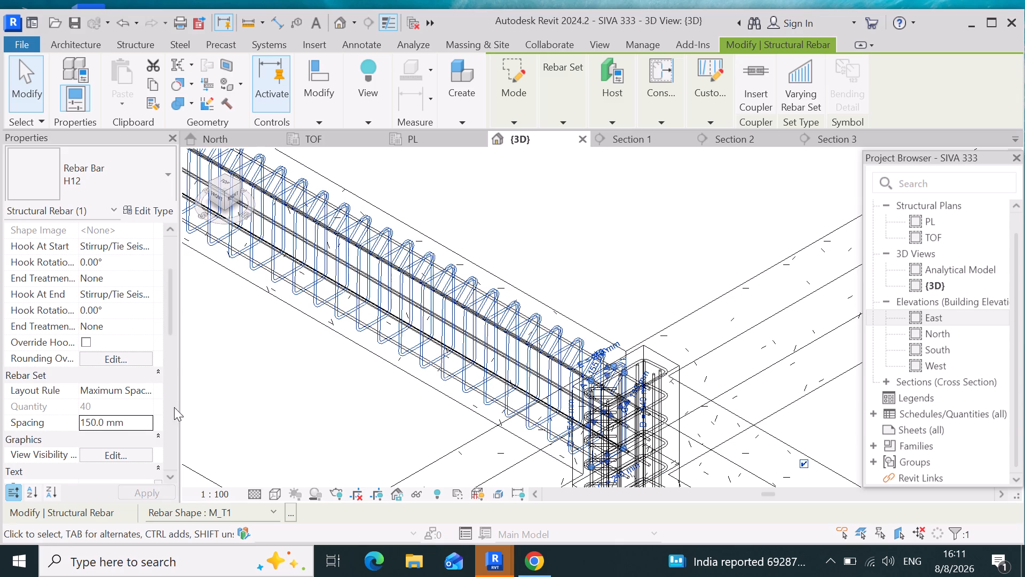
# Make the grid 3 beam's stirrup set unobscured in the {3D} view through its view visibility states.
pyautogui.click(117, 361)
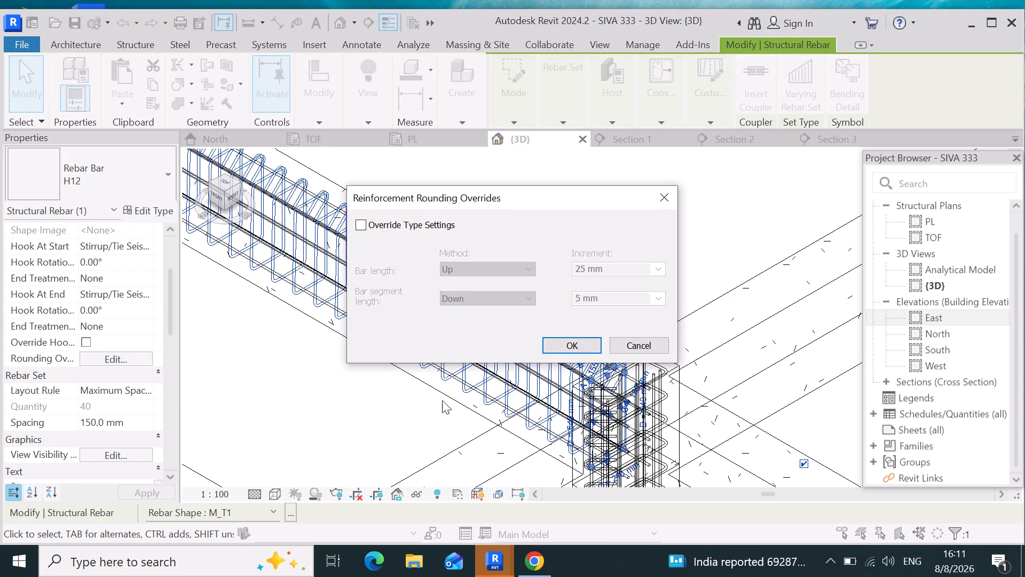
pyautogui.click(670, 188)
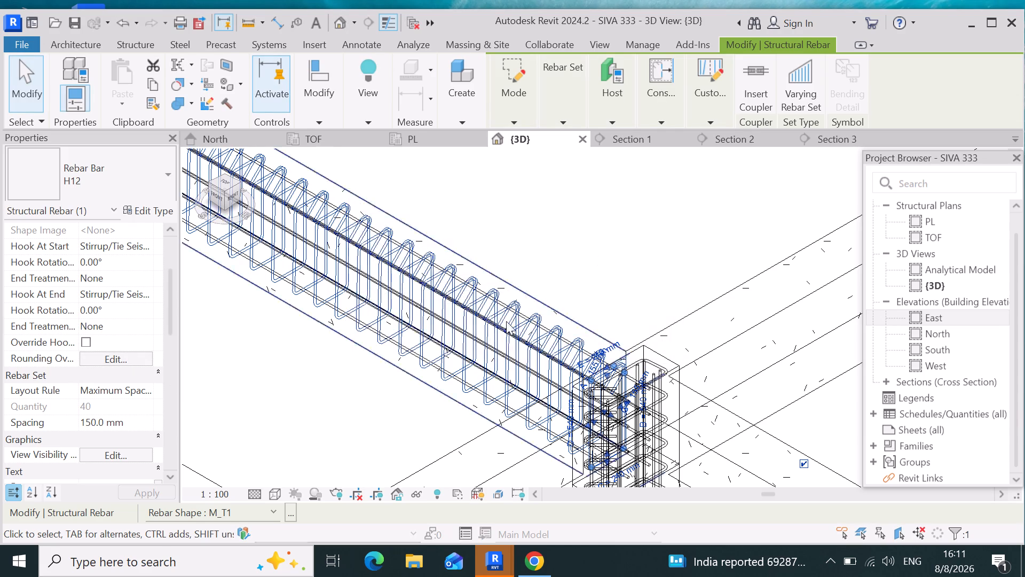
pyautogui.click(500, 321)
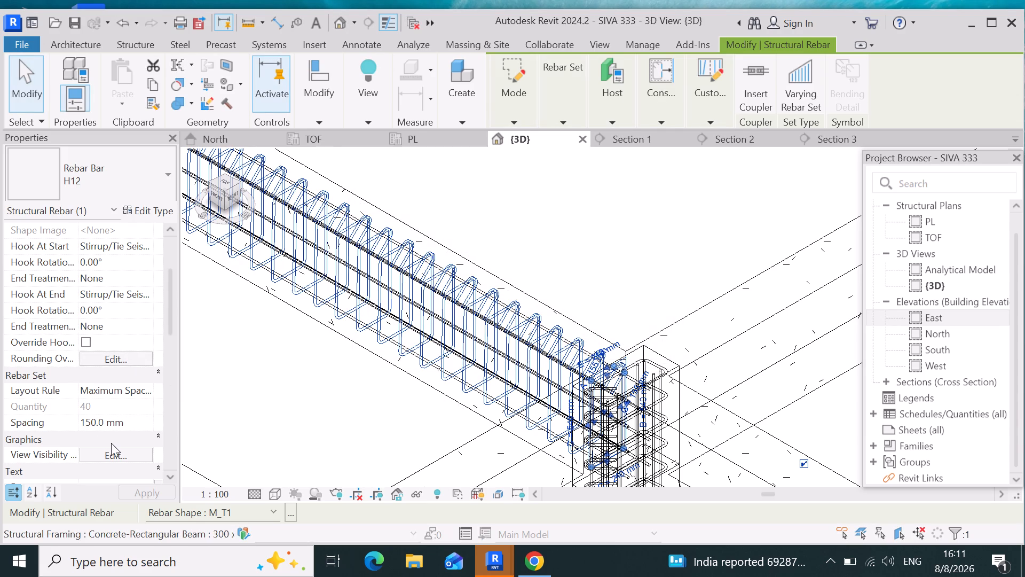
pyautogui.click(113, 455)
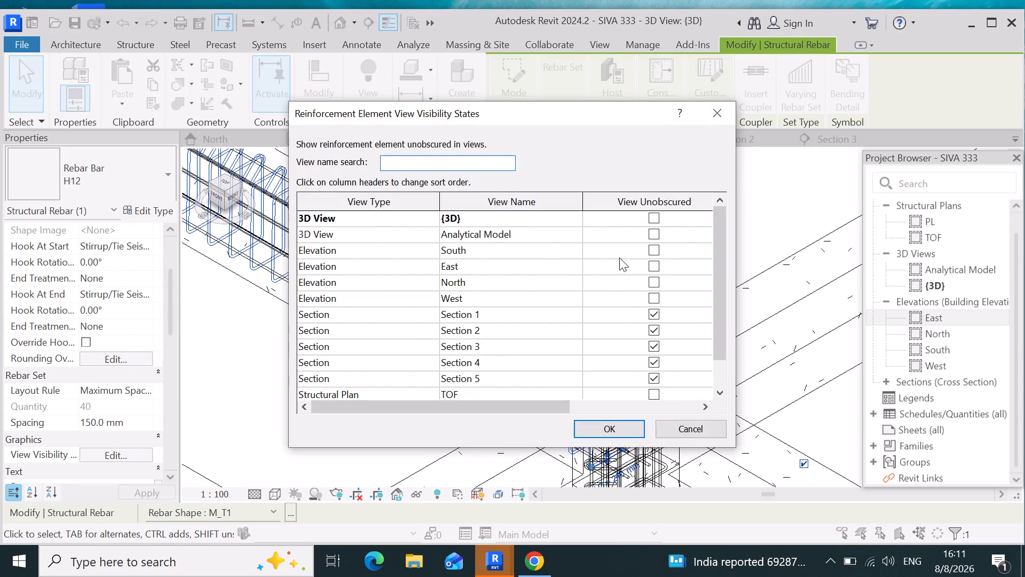
pyautogui.click(650, 217)
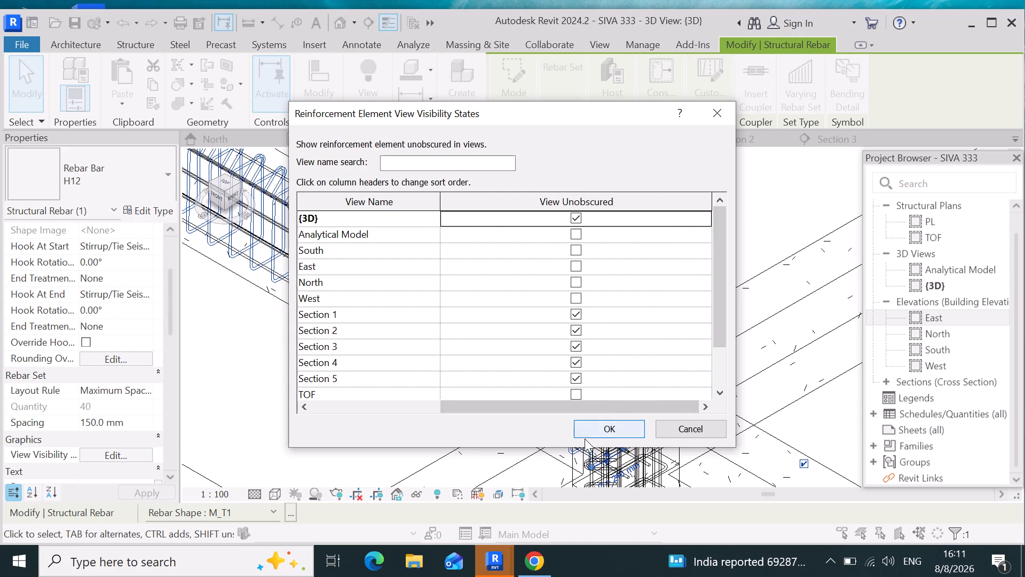
pyautogui.click(593, 426)
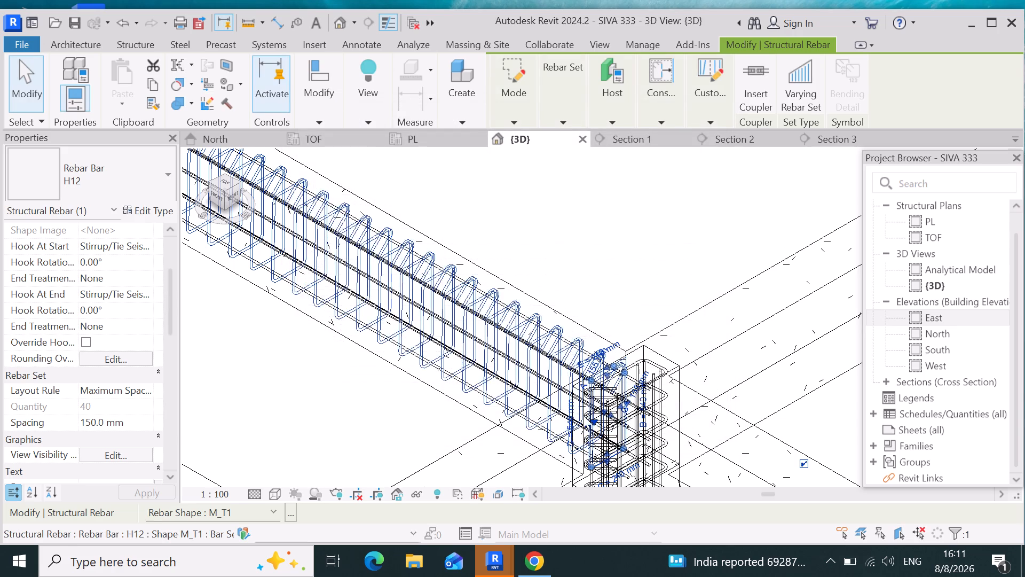
# Set the {3D} view's detail level to Fine.
pyautogui.click(255, 490)
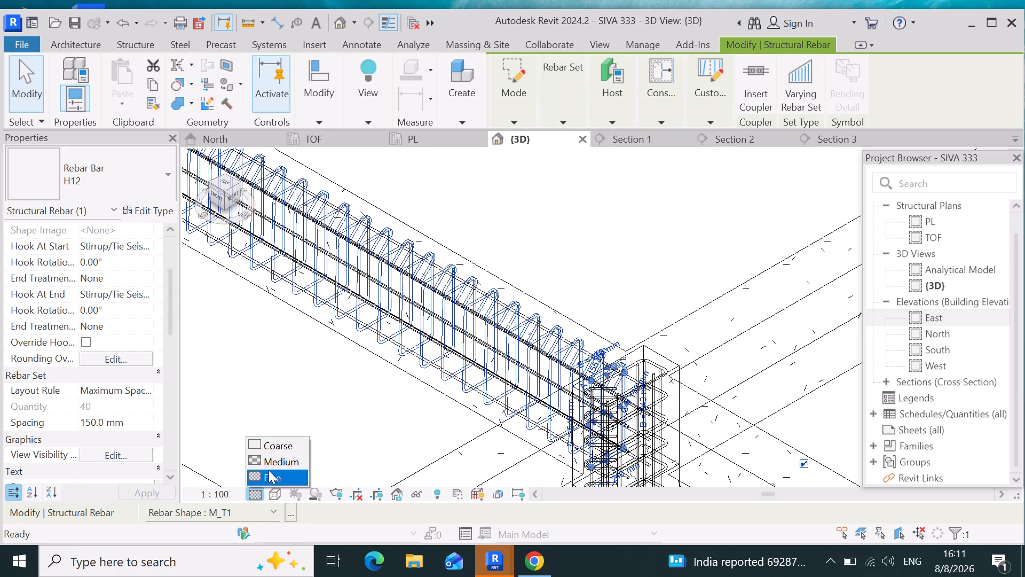
pyautogui.click(269, 475)
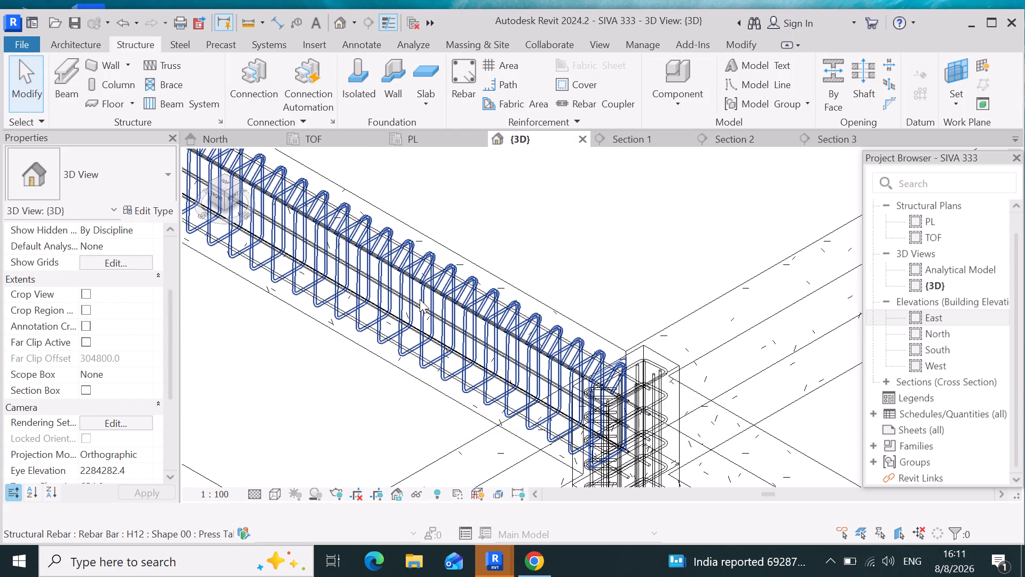
pyautogui.scroll(7, 425, 286)
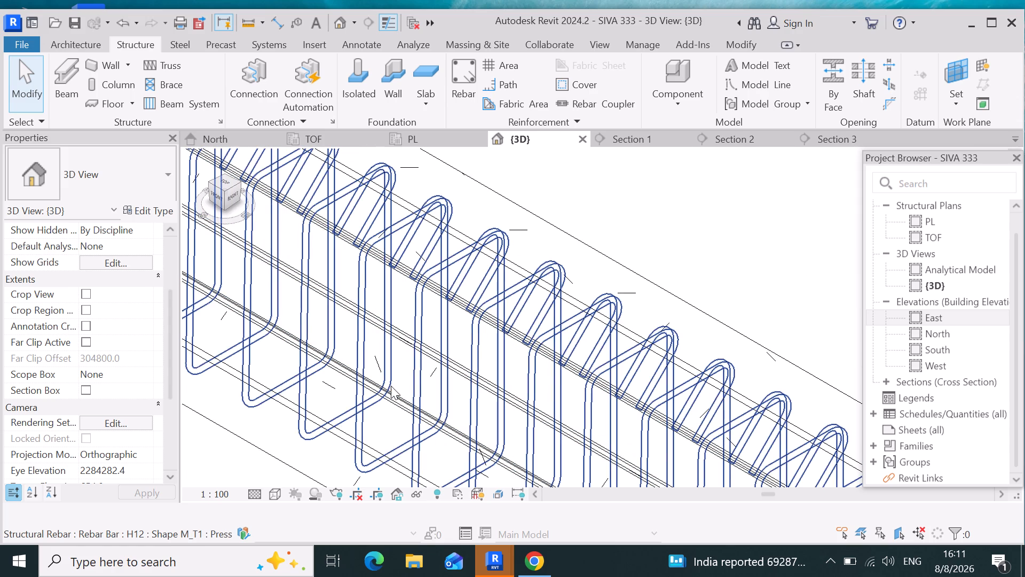
# Make the grid 3 beam's H12 longitudinal bar set unobscured in the {3D} view through its view visibility states.
pyautogui.click(390, 403)
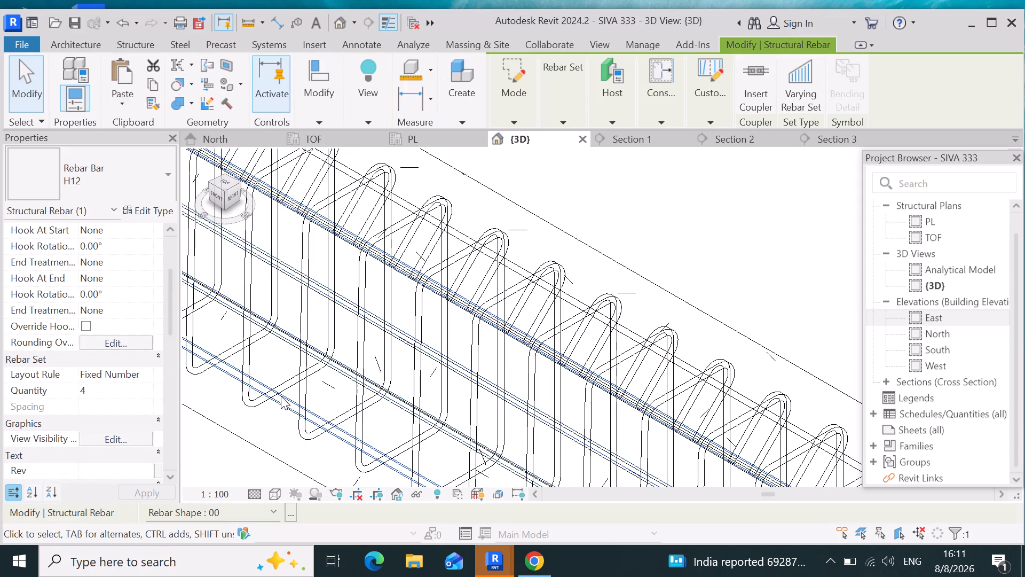
pyautogui.click(130, 440)
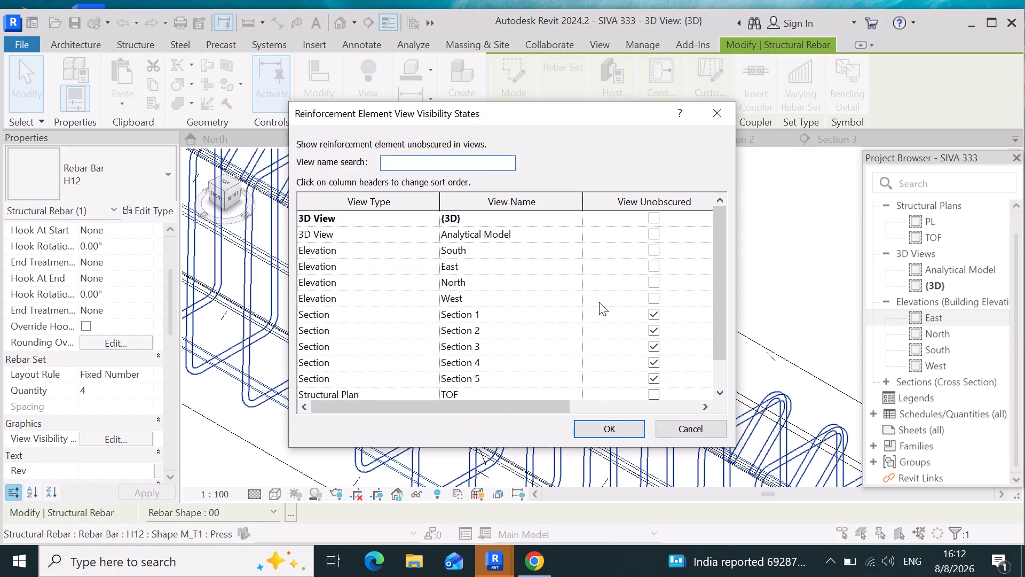
pyautogui.click(663, 214)
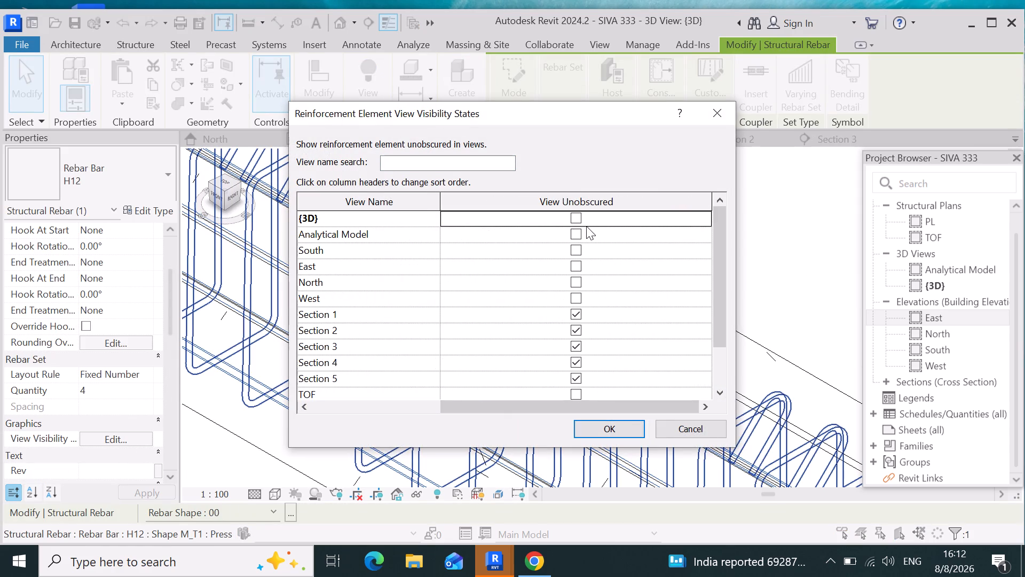
pyautogui.click(577, 221)
pyautogui.click(600, 424)
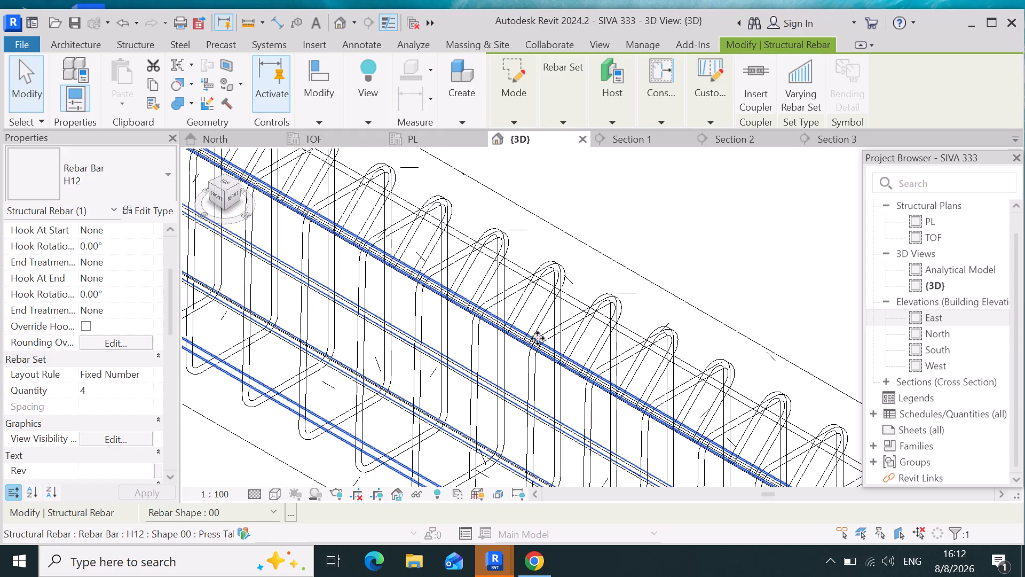
# Keep the {3D} view's detail level at Fine and set its visual style to Realistic.
pyautogui.scroll(-11, 538, 336)
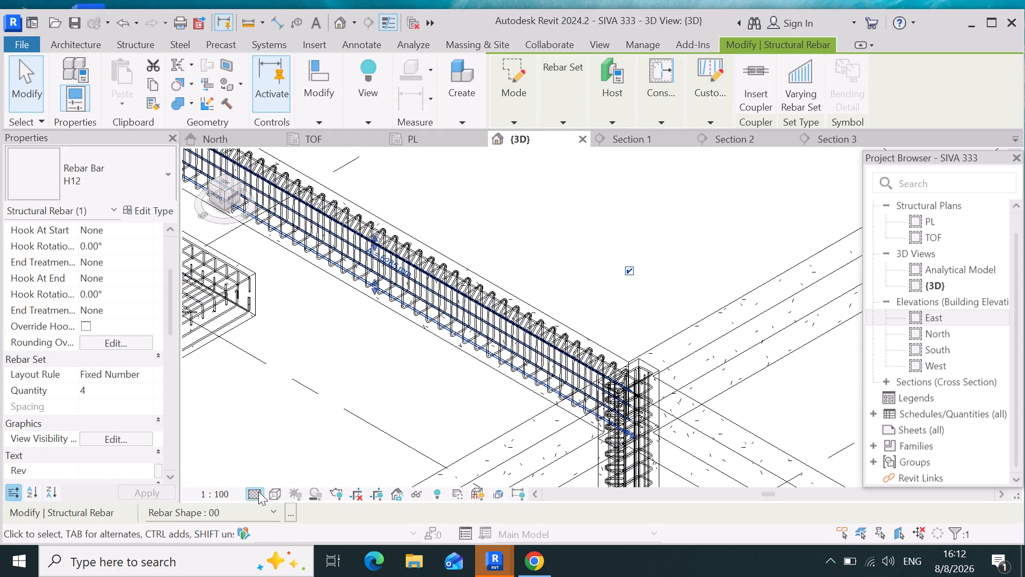
pyautogui.click(255, 492)
pyautogui.click(261, 483)
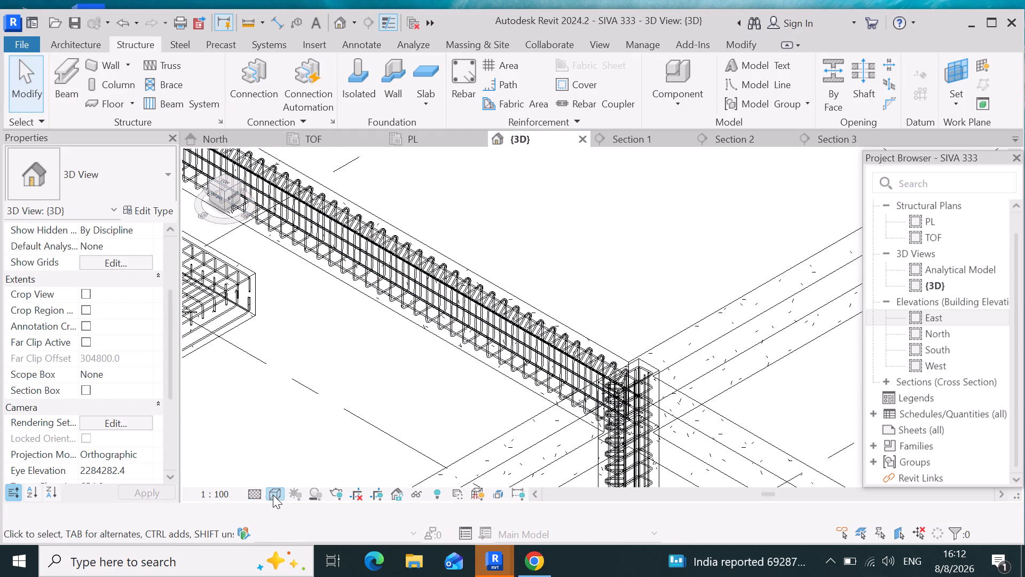
pyautogui.click(273, 495)
pyautogui.click(287, 480)
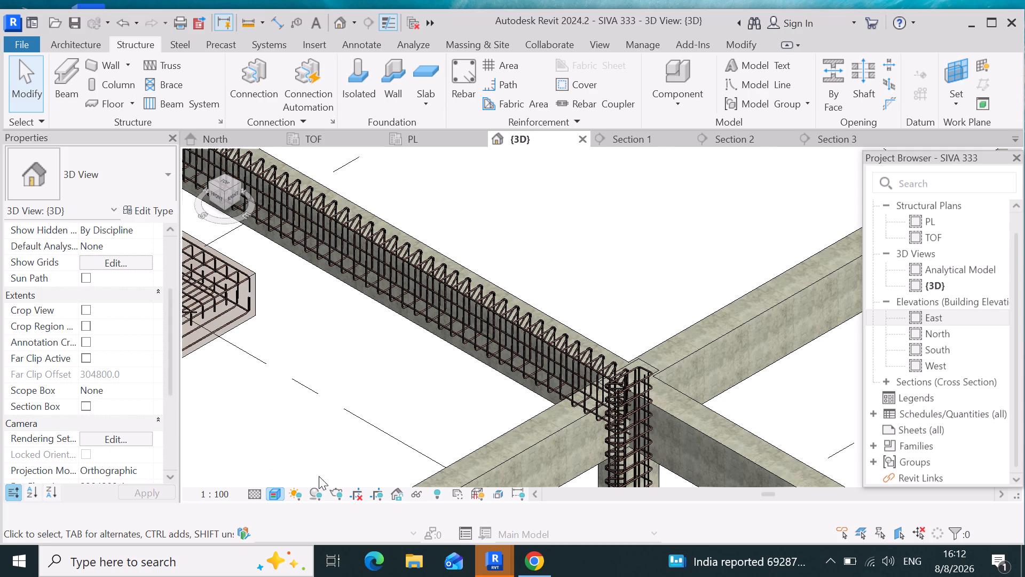
pyautogui.scroll(-4, 450, 421)
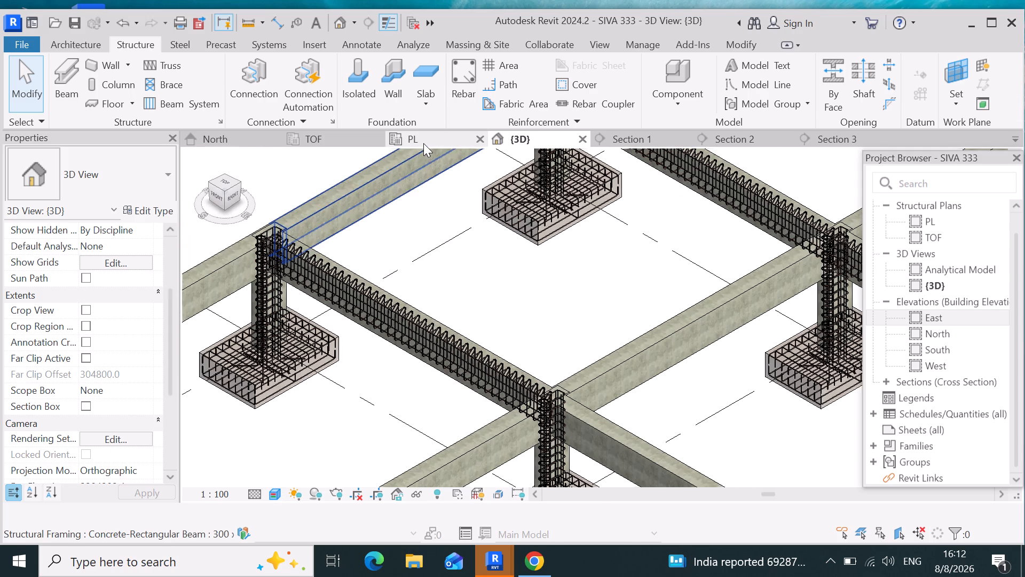
# Switch to the PL structural plan and close the open Section 3 and Section 2 views.
pyautogui.click(423, 143)
pyautogui.scroll(-8, 325, 352)
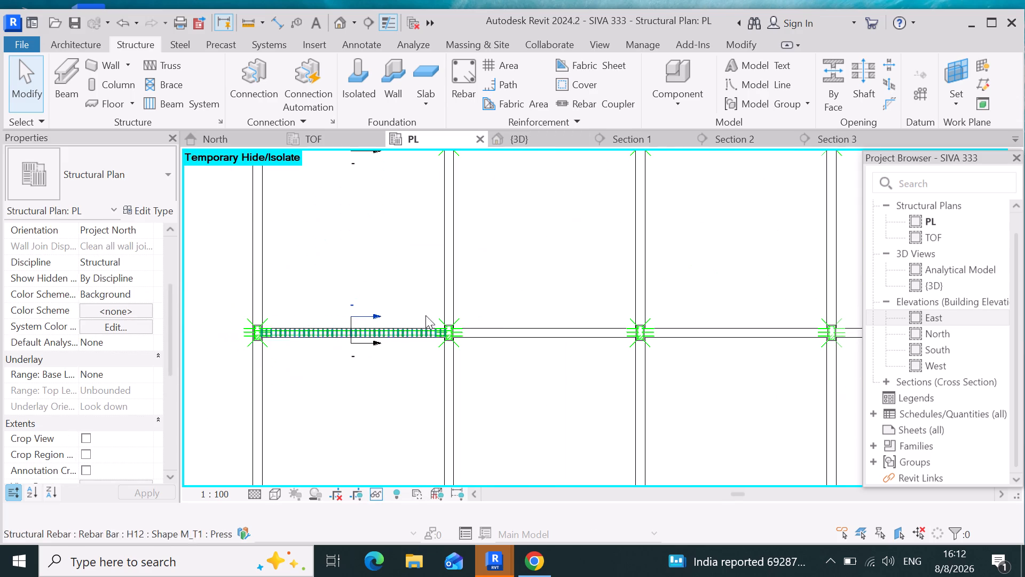
pyautogui.scroll(-9, 434, 311)
pyautogui.scroll(1, 404, 401)
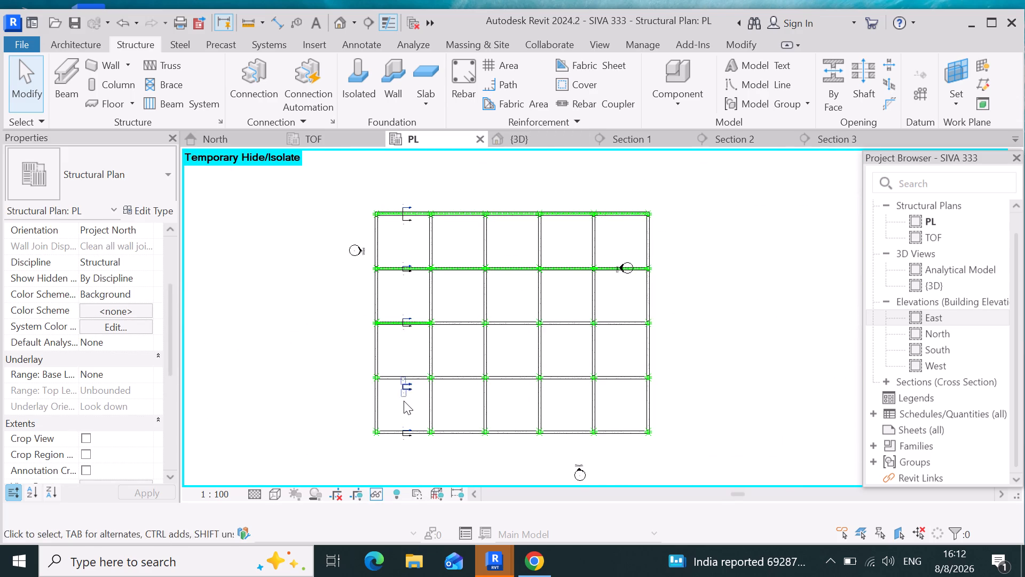
pyautogui.scroll(14, 404, 401)
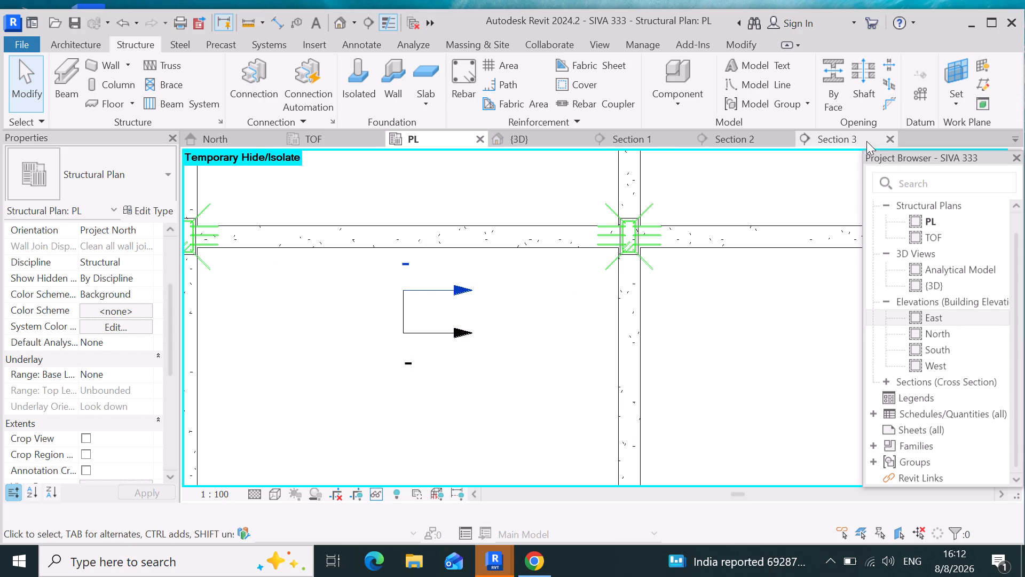
pyautogui.click(886, 136)
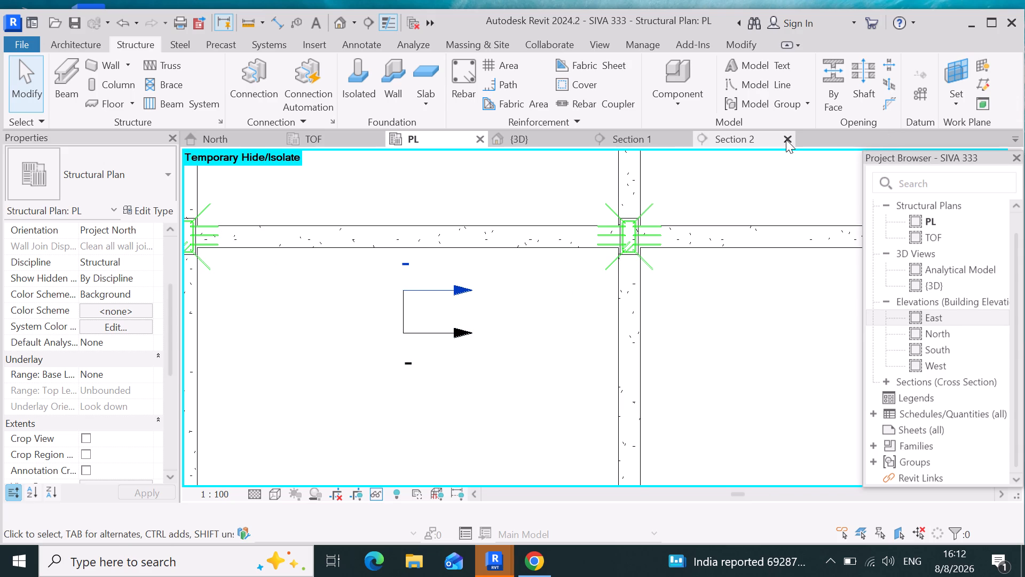
pyautogui.click(786, 139)
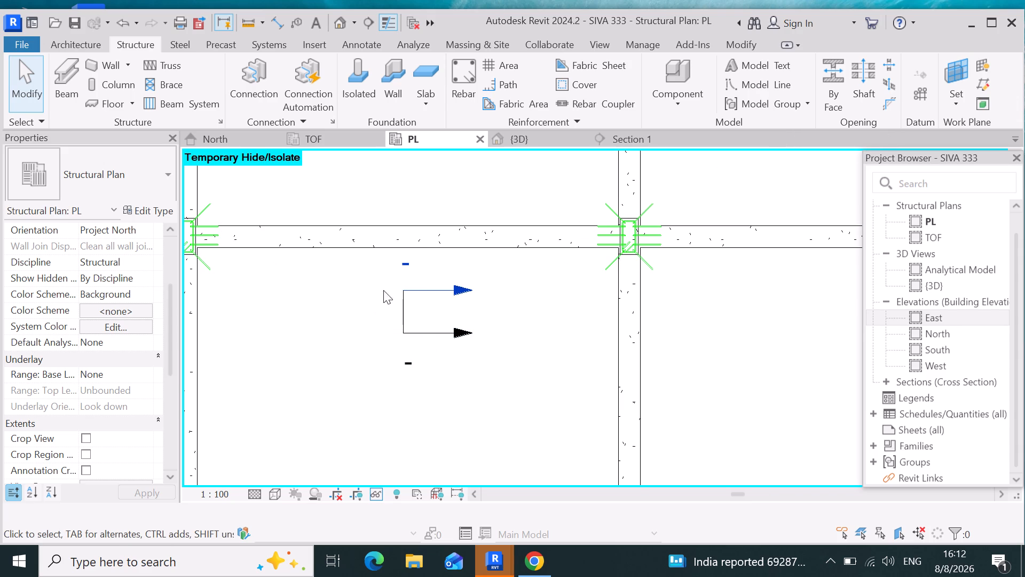
# Open the Section 4 view from its marker near the grid 2 beam to check it, and close it again.
pyautogui.click(408, 272)
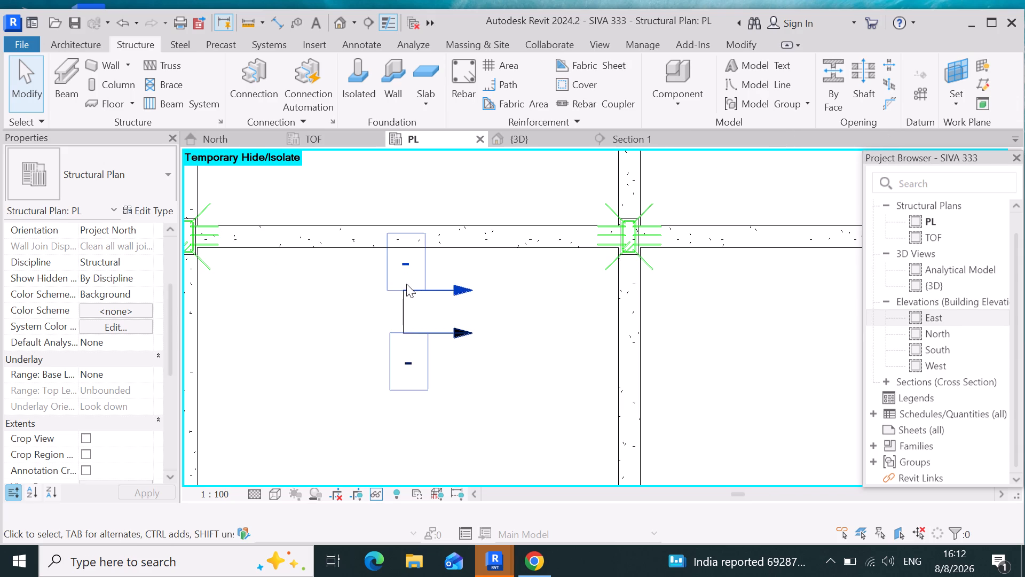
pyautogui.click(404, 269)
pyautogui.click(458, 291)
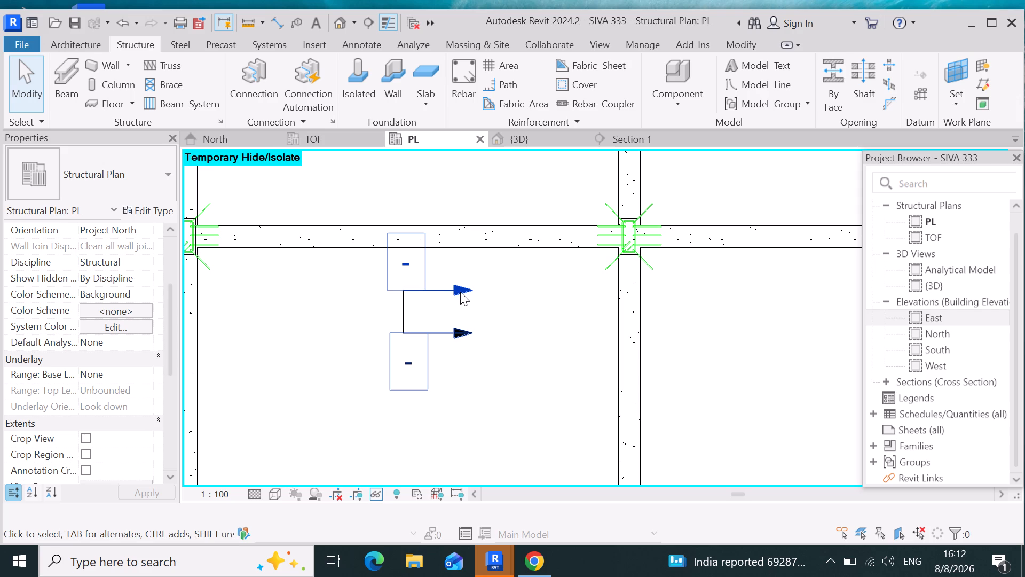
pyautogui.doubleClick(460, 292)
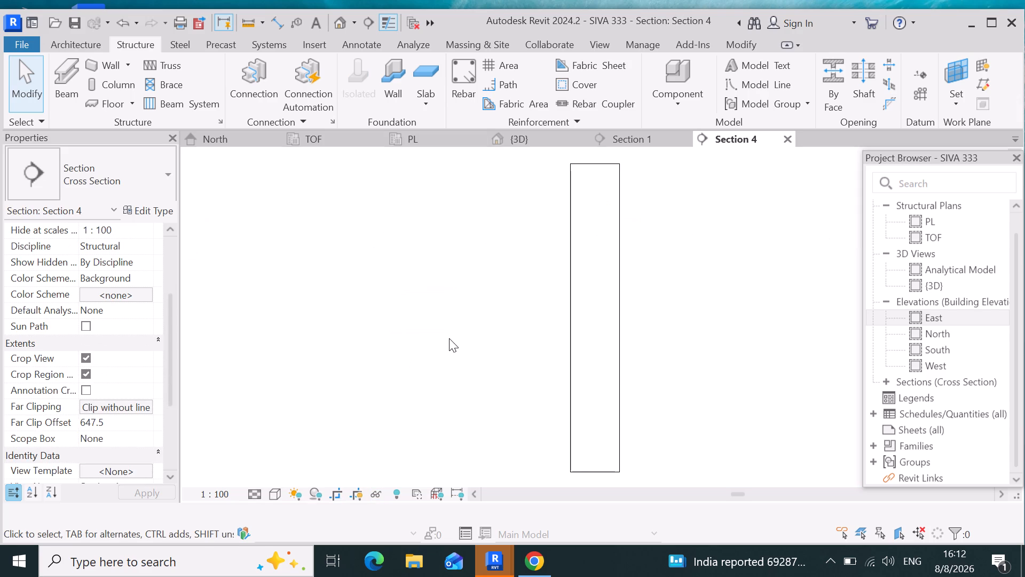
pyautogui.scroll(-4, 449, 338)
pyautogui.hotkey('ctrl', 'z')
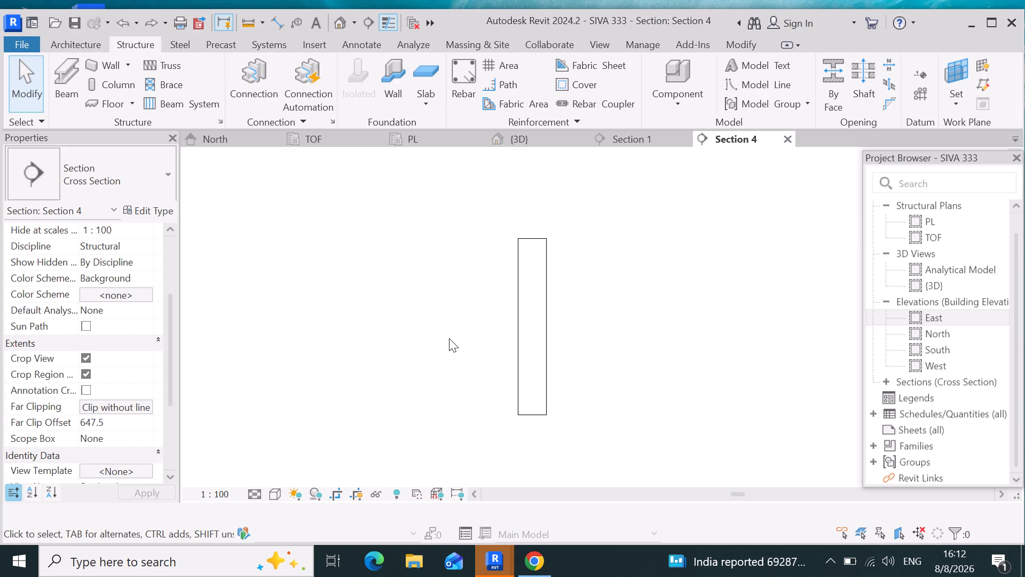
pyautogui.scroll(-1, 651, 369)
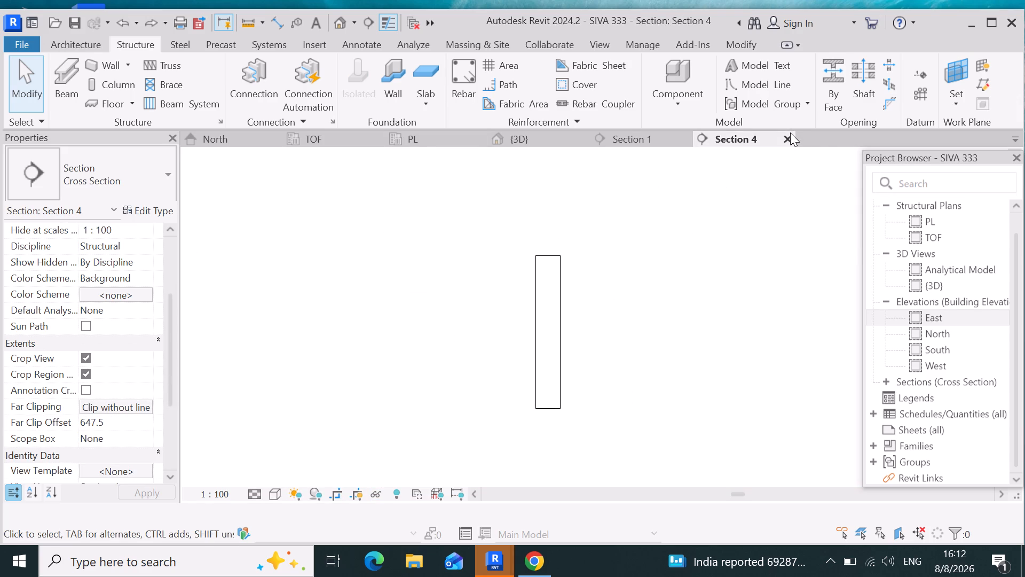
pyautogui.click(790, 132)
# Adjust both side extents of the Section 4 marker in the PL plan so the section spans the grid 2 beam.
pyautogui.scroll(3, 408, 326)
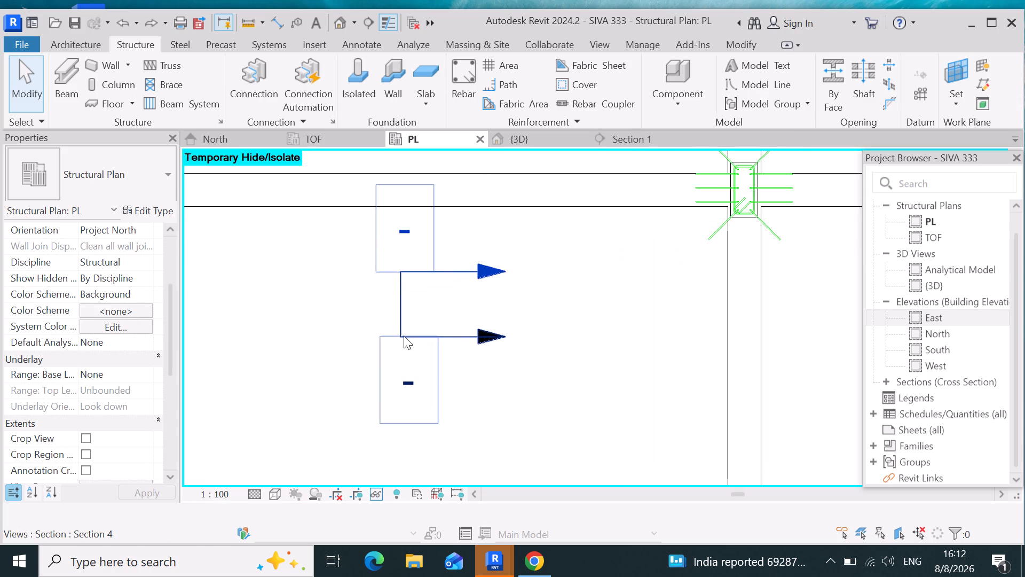
pyautogui.click(407, 385)
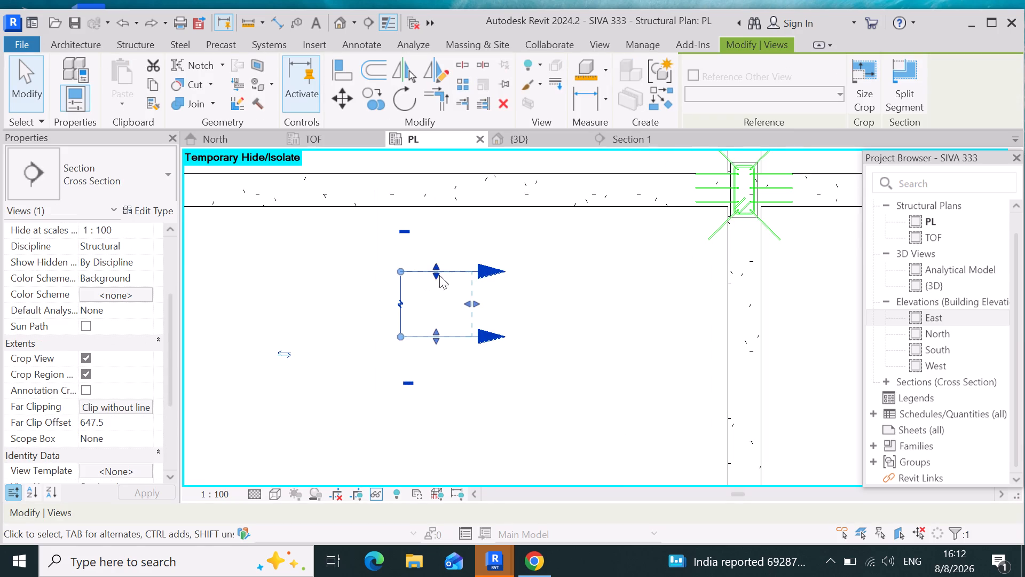
pyautogui.moveTo(435, 268); pyautogui.dragTo(458, 149)
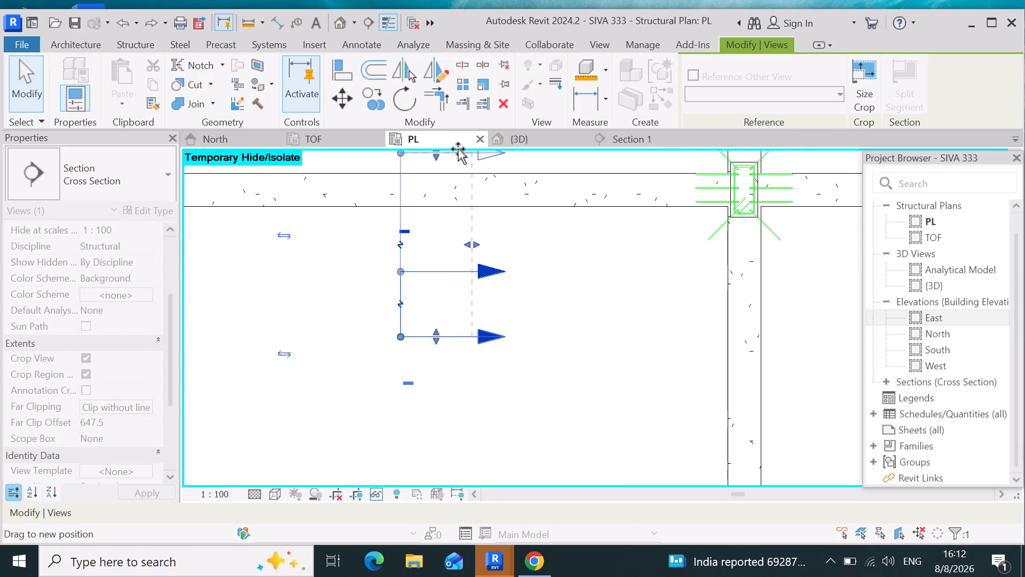
pyautogui.moveTo(458, 149); pyautogui.dragTo(461, 157)
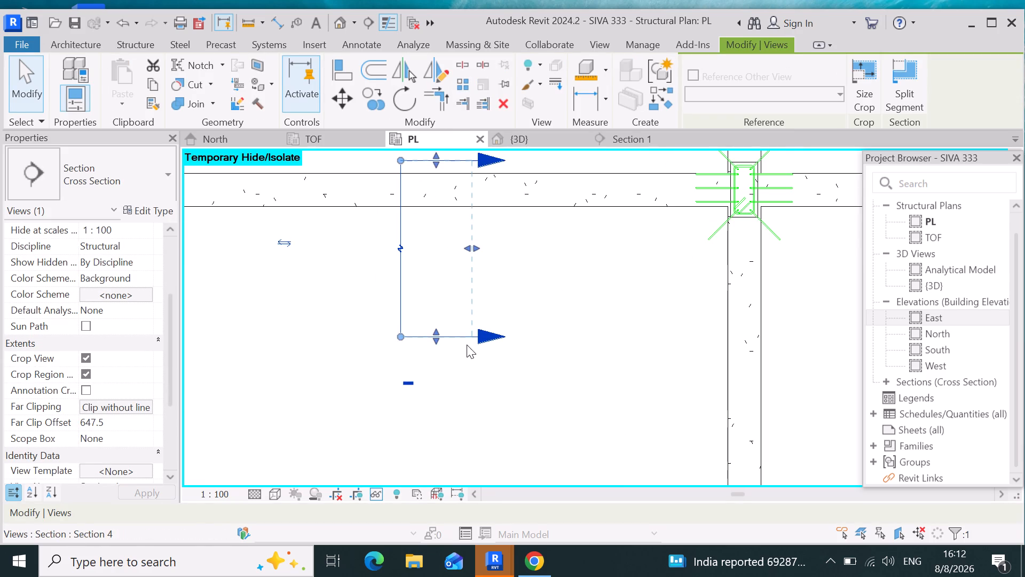
pyautogui.moveTo(436, 335); pyautogui.dragTo(446, 239)
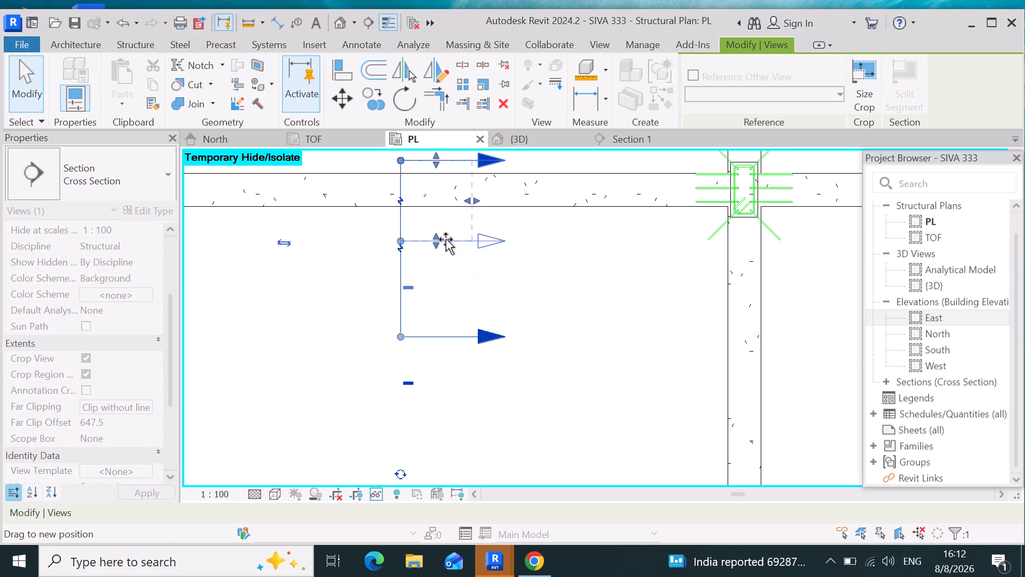
pyautogui.moveTo(446, 239); pyautogui.dragTo(448, 233)
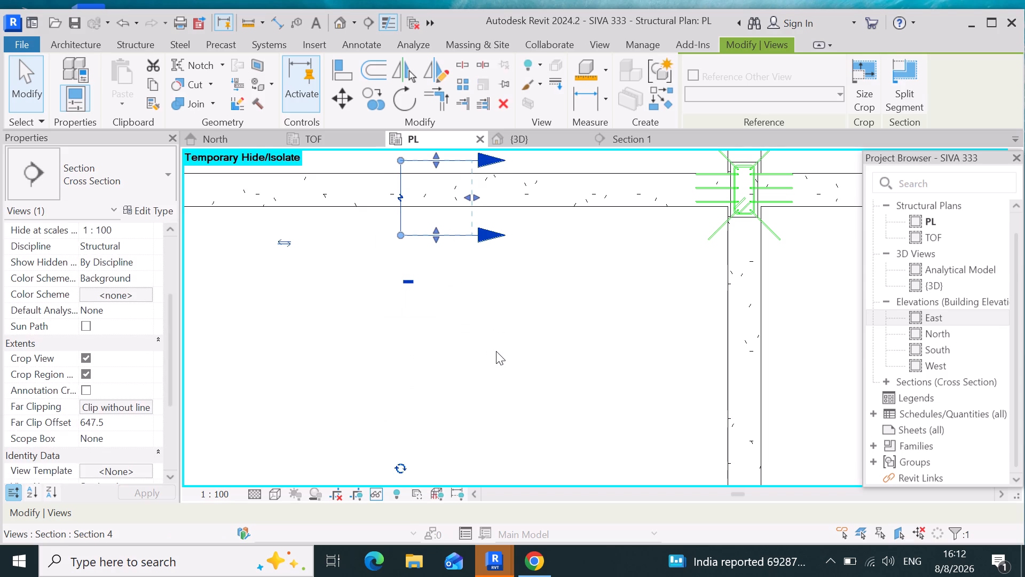
pyautogui.rightClick(466, 209)
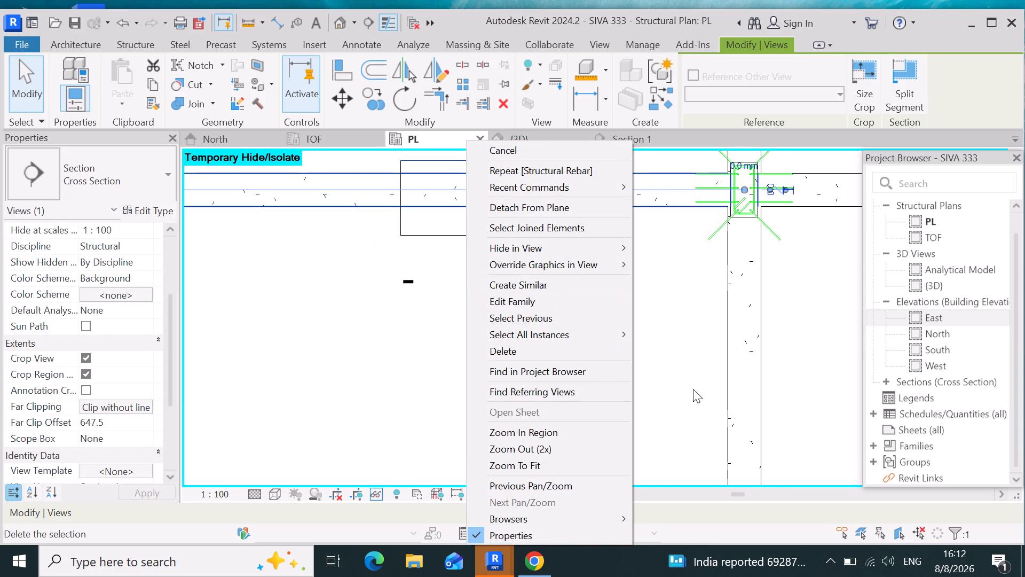
pyautogui.click(501, 147)
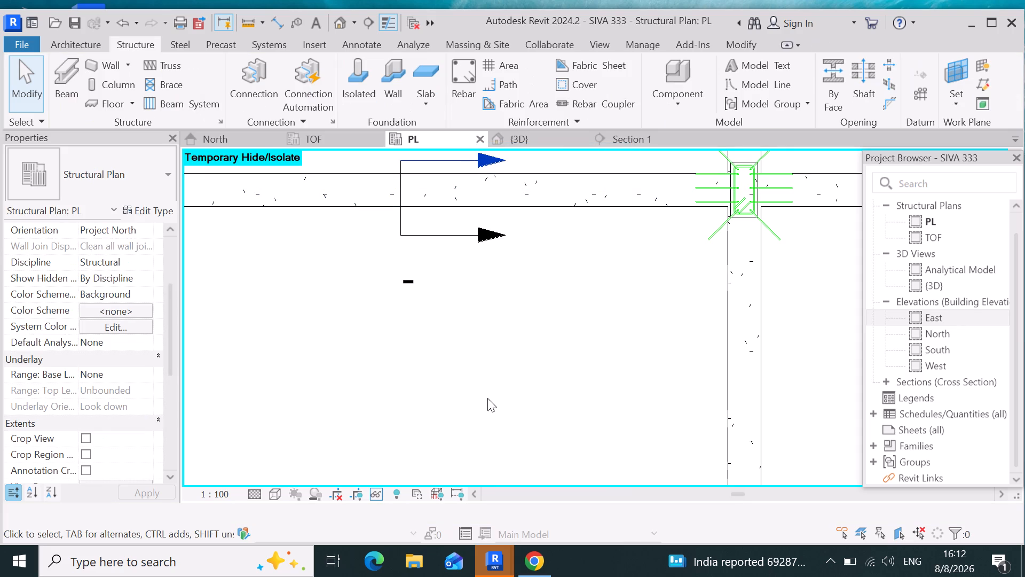
# Go to the Section 4 view from its section marker.
pyautogui.click(444, 235)
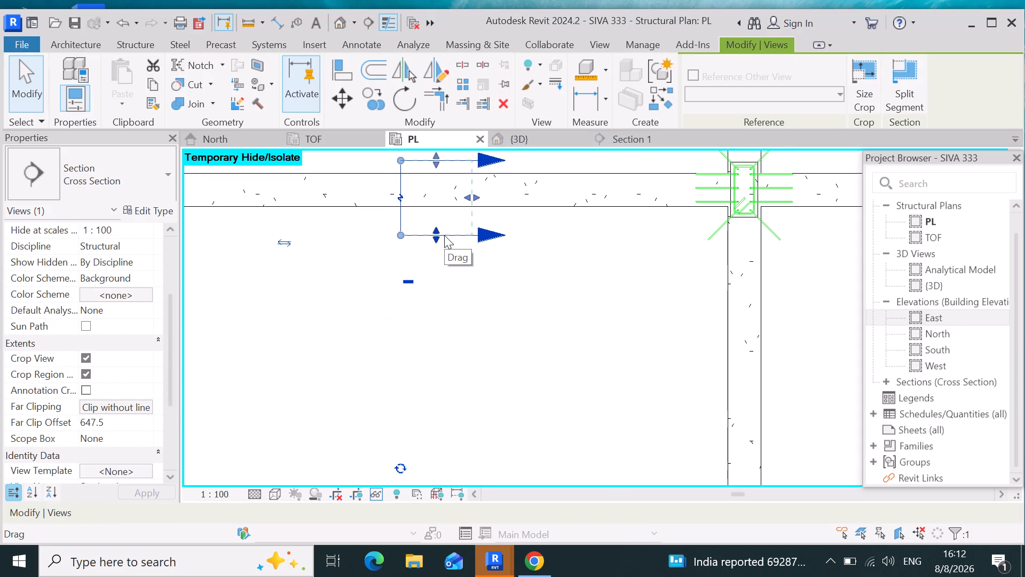
pyautogui.rightClick(444, 235)
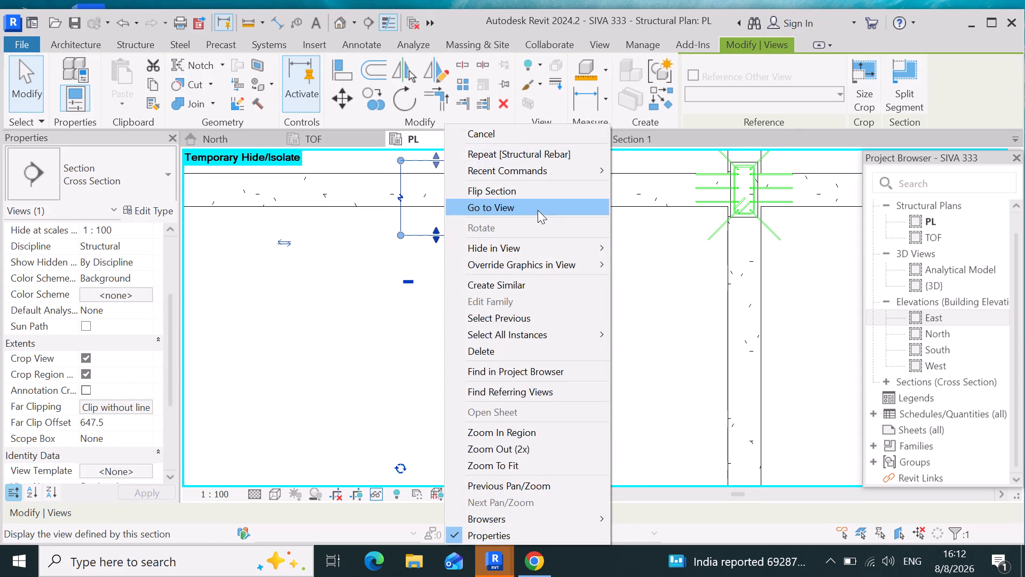
pyautogui.click(538, 210)
# Temporarily hide grid 2 in the Section 4 view.
pyautogui.scroll(3, 620, 376)
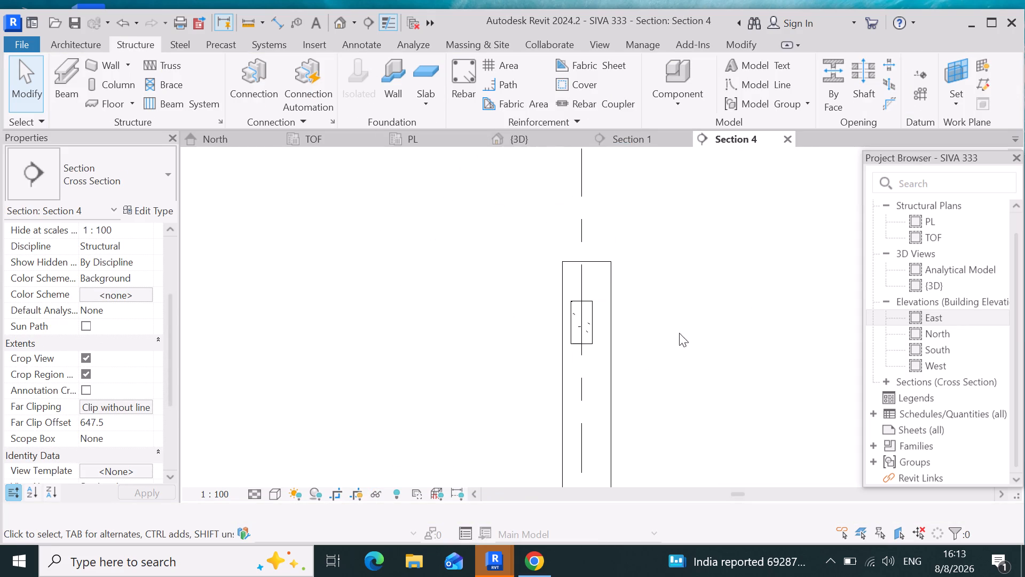
pyautogui.scroll(-4, 994, 333)
pyautogui.scroll(-3, 632, 336)
pyautogui.moveTo(590, 244); pyautogui.dragTo(701, 226)
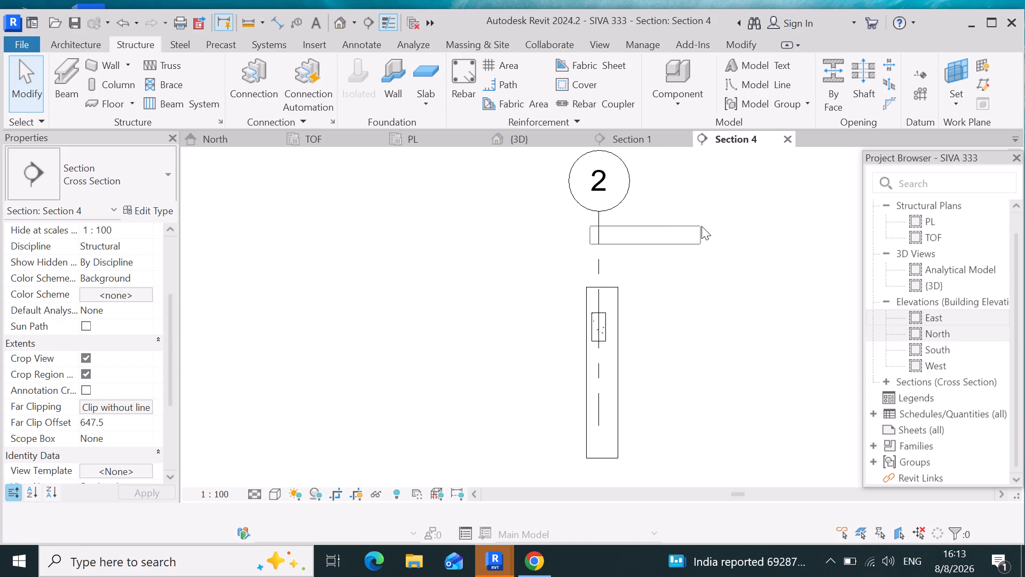
pyautogui.moveTo(701, 226); pyautogui.dragTo(702, 226)
pyautogui.moveTo(710, 232); pyautogui.dragTo(487, 233)
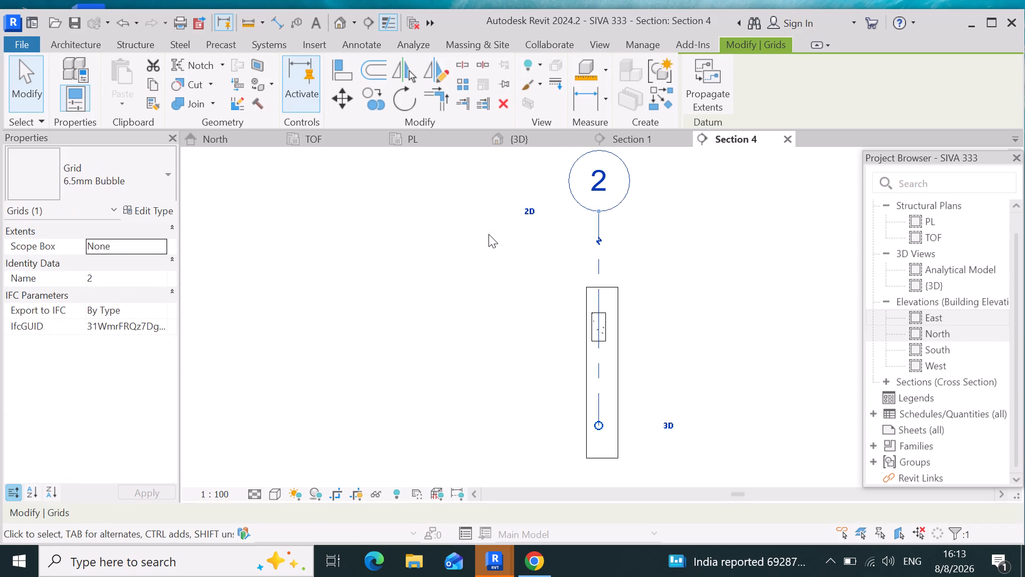
pyautogui.write('hh')
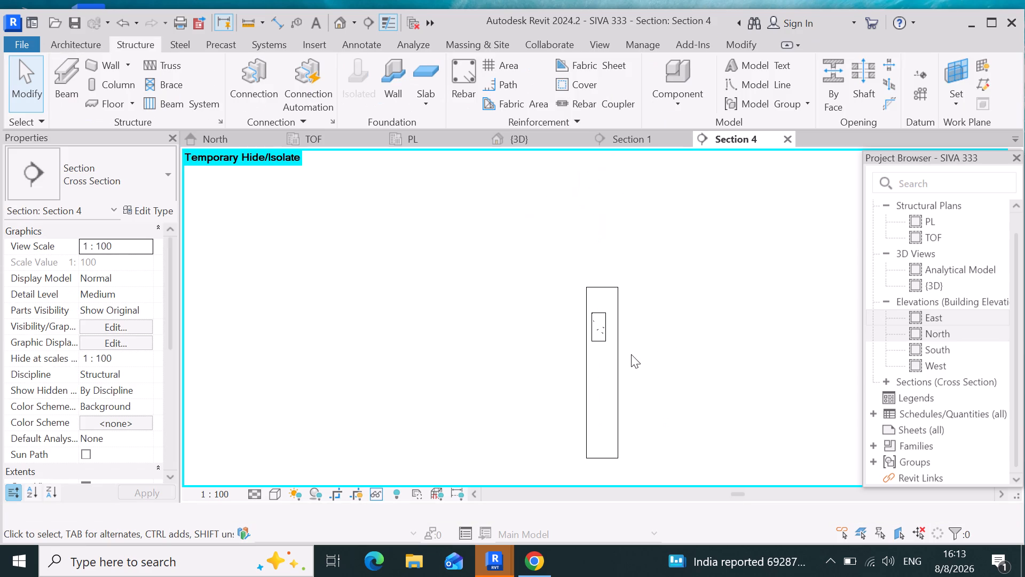
# Review the rebar cover settings and the cover assigned to the 300 x 600mm beam in Section 4.
pyautogui.scroll(3, 632, 352)
pyautogui.click(592, 317)
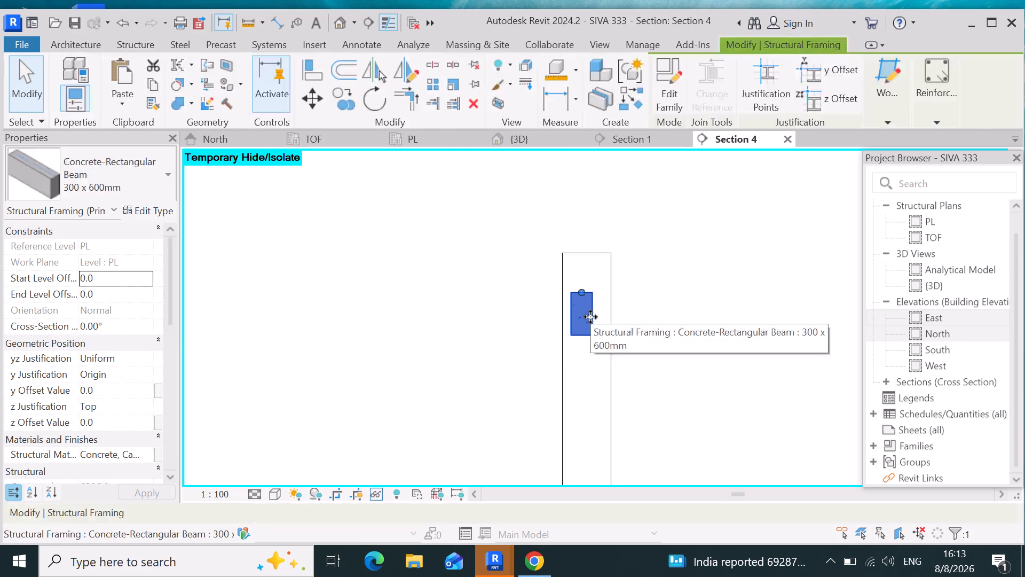
pyautogui.click(153, 43)
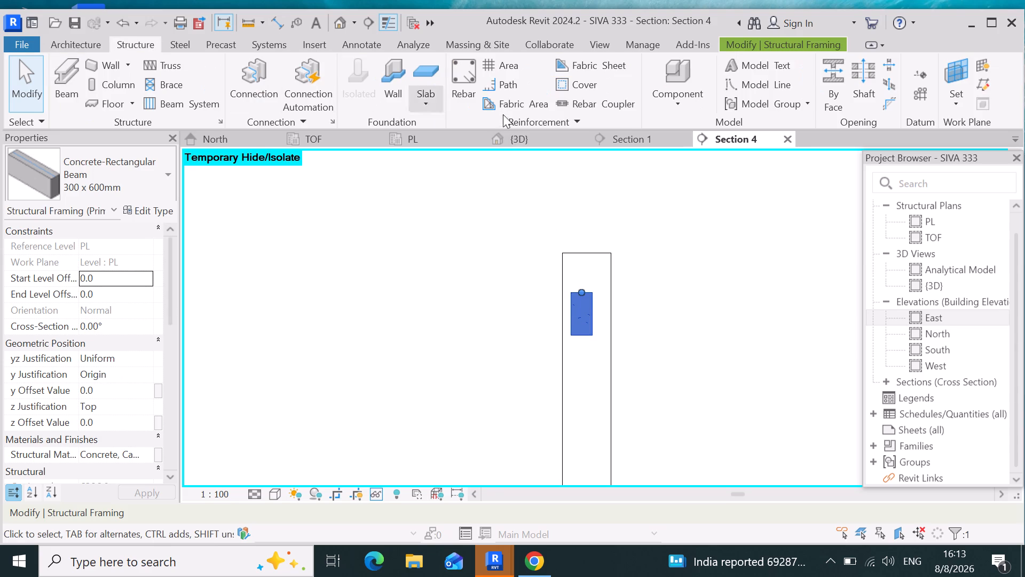
pyautogui.click(574, 84)
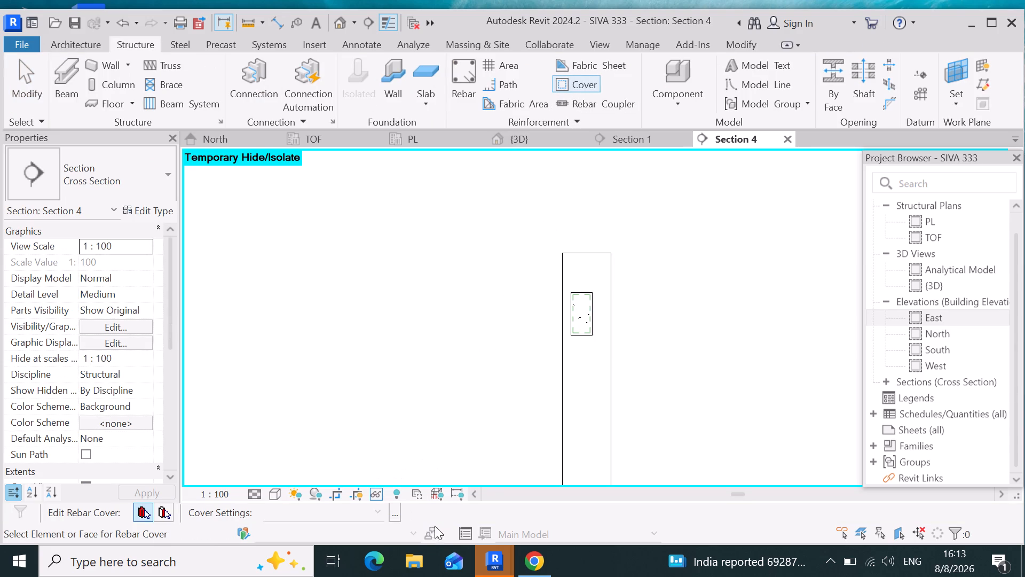
pyautogui.click(397, 513)
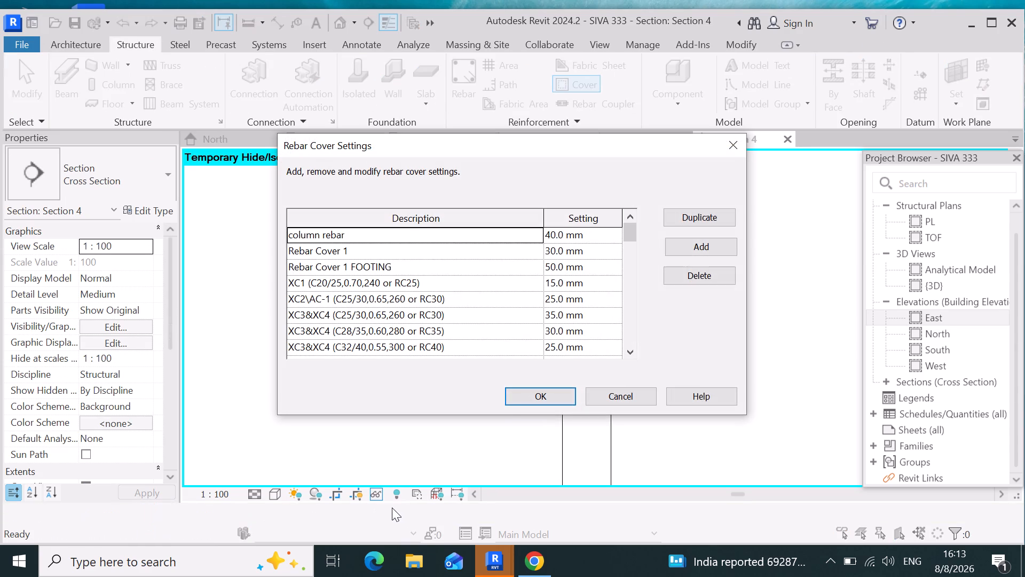
pyautogui.click(610, 254)
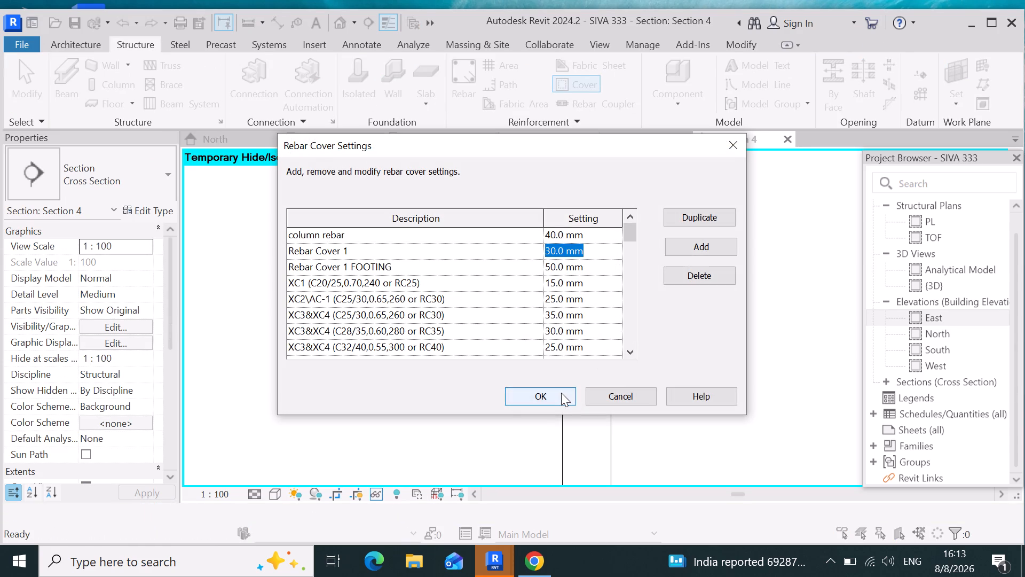
pyautogui.click(561, 393)
pyautogui.click(585, 310)
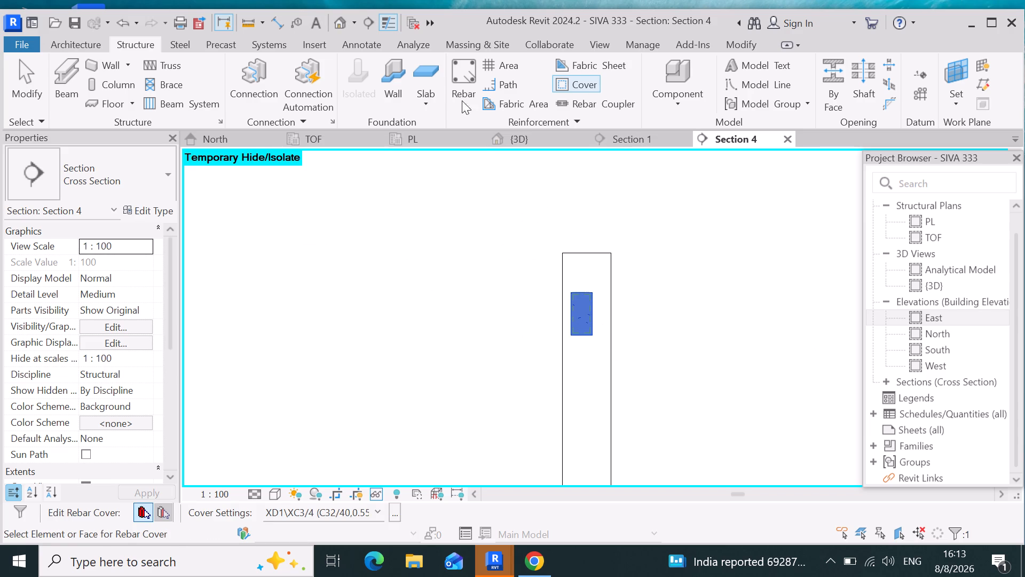
# Place an H12 stirrup of shape M_T1 in the beam section, on the current work plane and parallel to it.
pyautogui.click(466, 67)
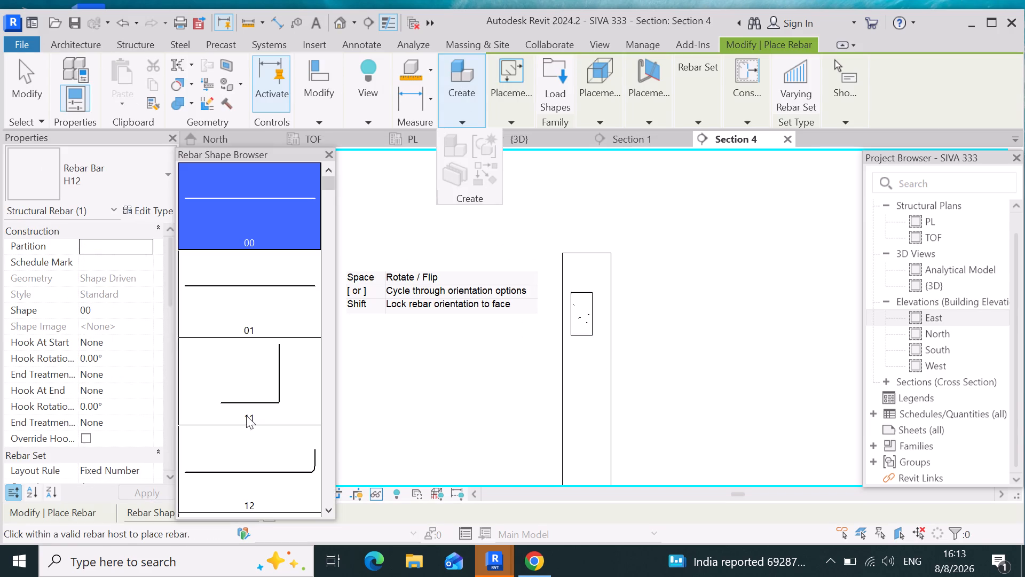
pyautogui.scroll(-20, 246, 415)
pyautogui.scroll(-20, 246, 415)
pyautogui.scroll(-4, 246, 415)
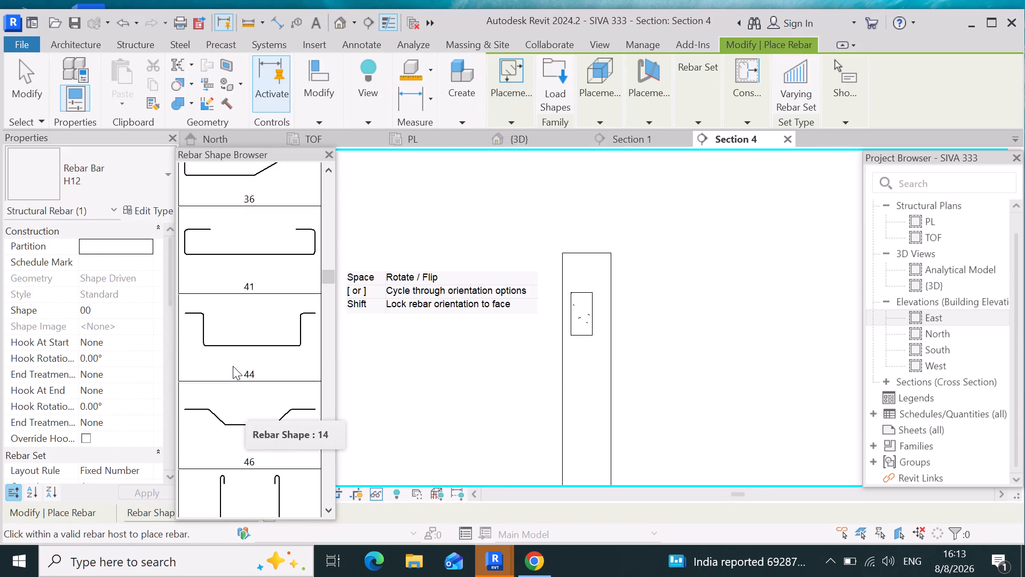
pyautogui.scroll(-20, 233, 366)
pyautogui.scroll(-17, 233, 366)
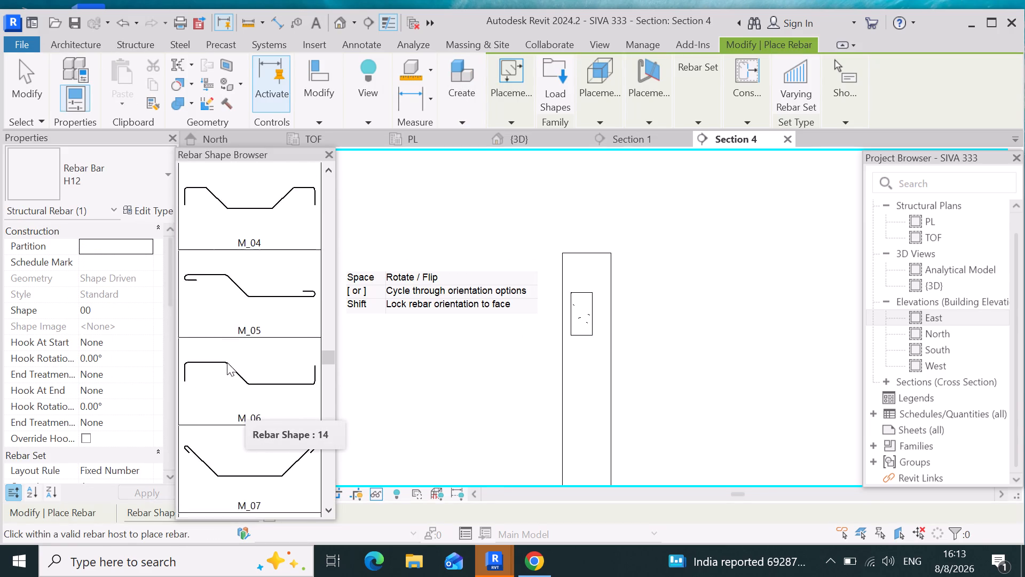
pyautogui.scroll(-20, 227, 362)
pyautogui.scroll(-18, 227, 362)
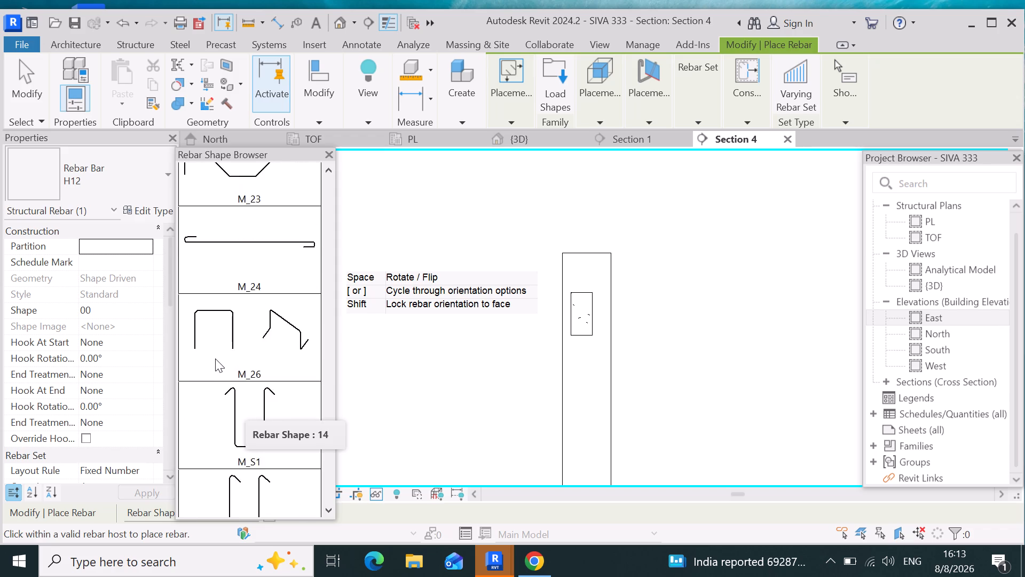
pyautogui.scroll(-19, 215, 358)
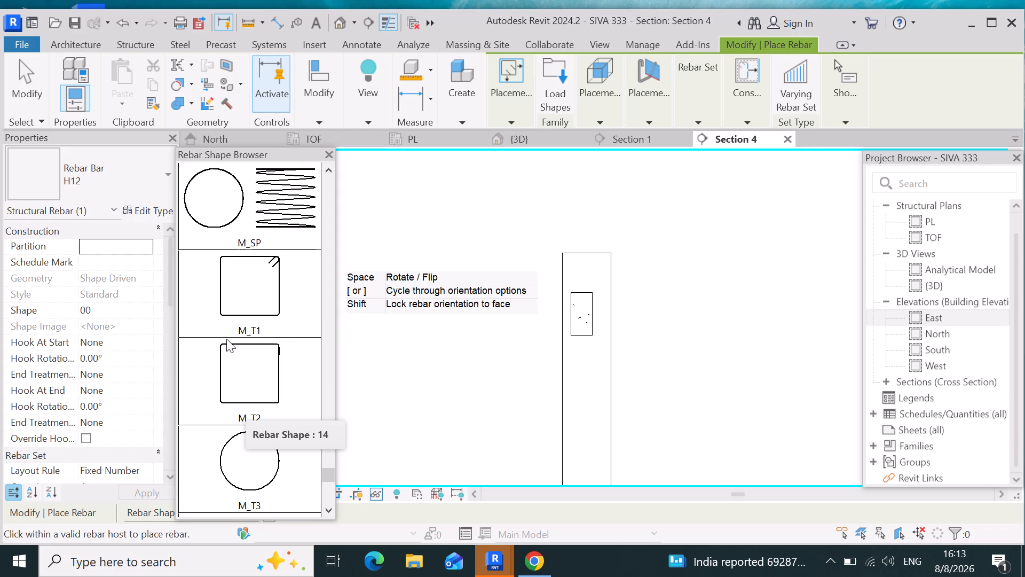
pyautogui.click(250, 291)
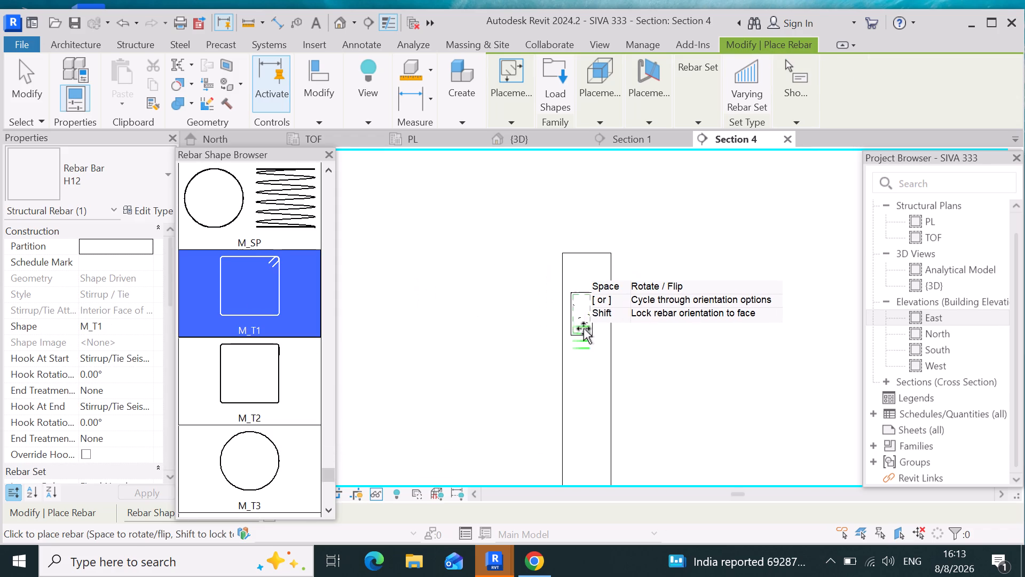
pyautogui.scroll(4, 585, 330)
pyautogui.click(595, 122)
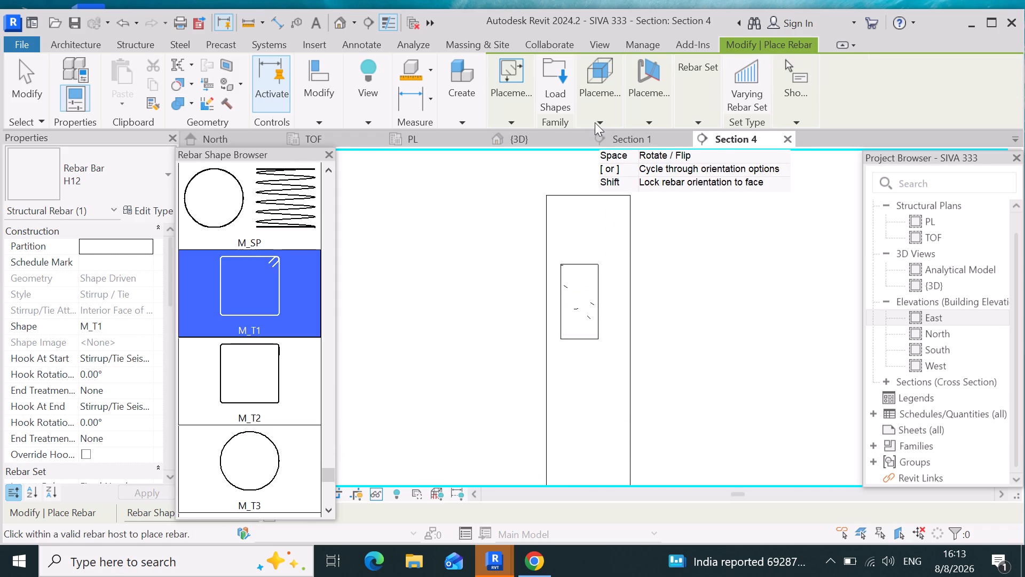
pyautogui.click(604, 160)
pyautogui.click(646, 118)
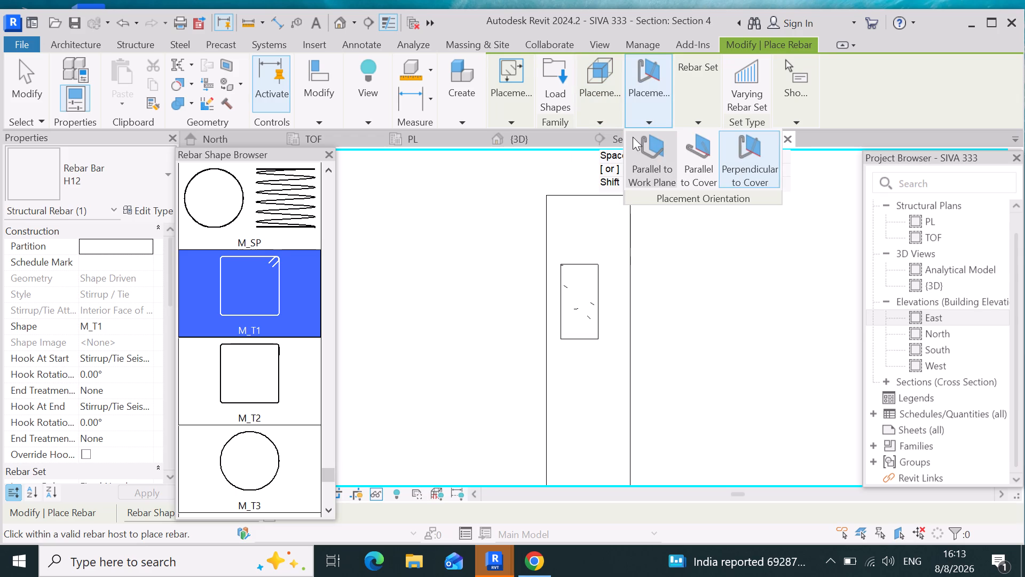
pyautogui.click(655, 158)
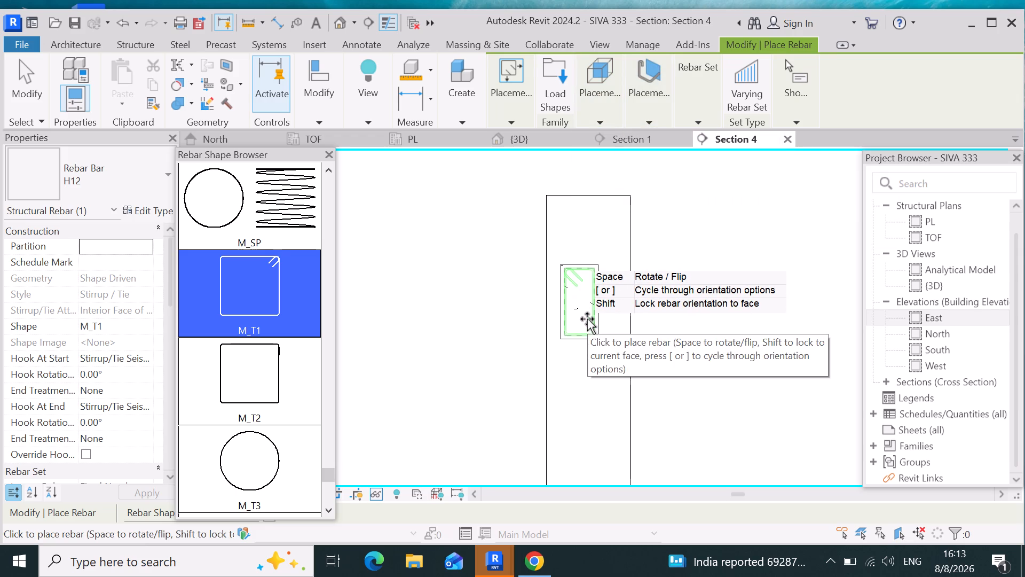
pyautogui.click(586, 319)
# Place straight H12 bar sets of shape 00, perpendicular to cover, along both vertical legs of the beam stirrup.
pyautogui.scroll(10, 306, 413)
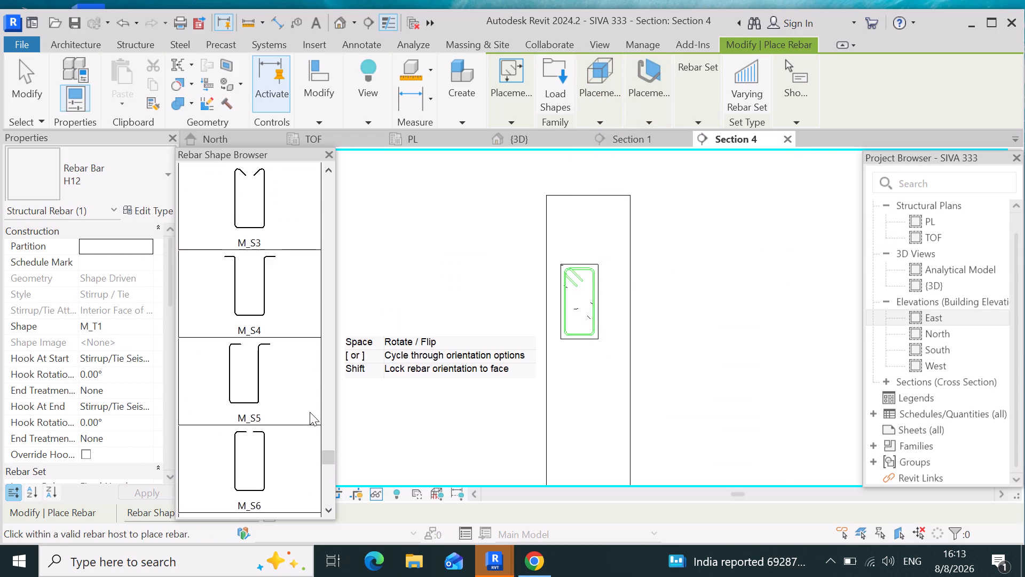
pyautogui.scroll(20, 310, 412)
pyautogui.scroll(11, 310, 412)
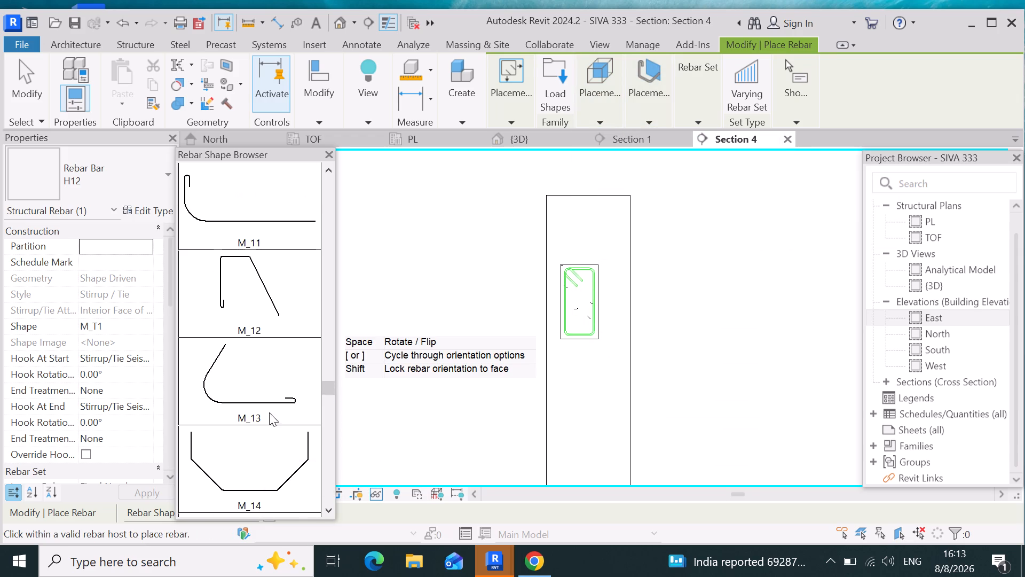
pyautogui.moveTo(328, 167); pyautogui.dragTo(282, 251)
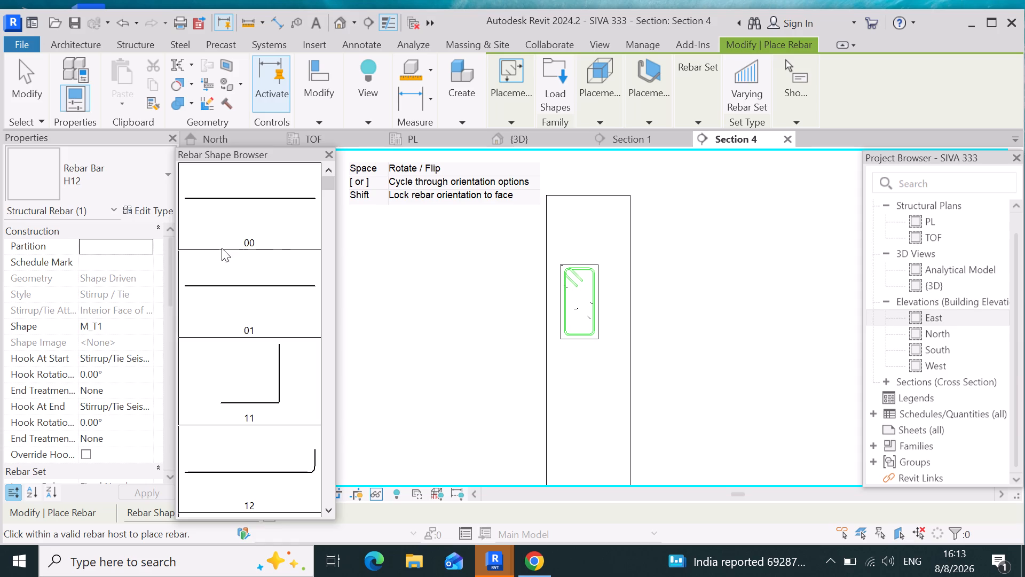
pyautogui.click(220, 247)
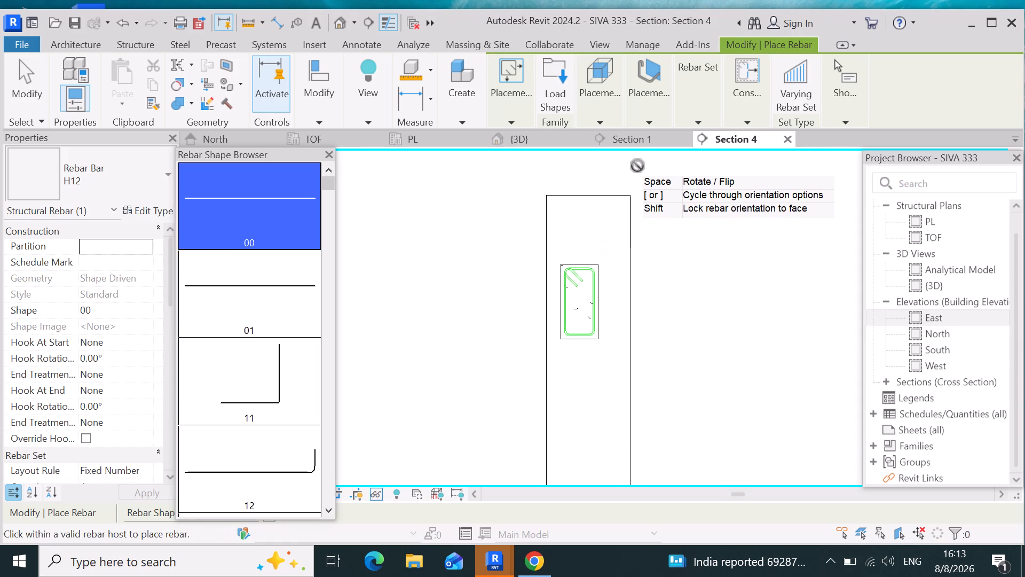
pyautogui.click(605, 117)
pyautogui.click(610, 153)
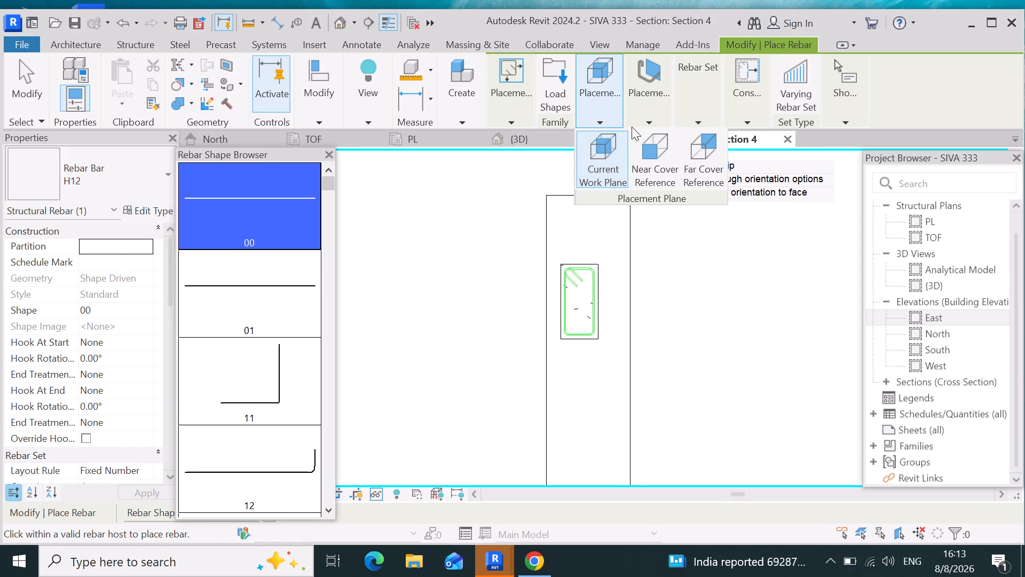
pyautogui.click(644, 115)
pyautogui.click(745, 156)
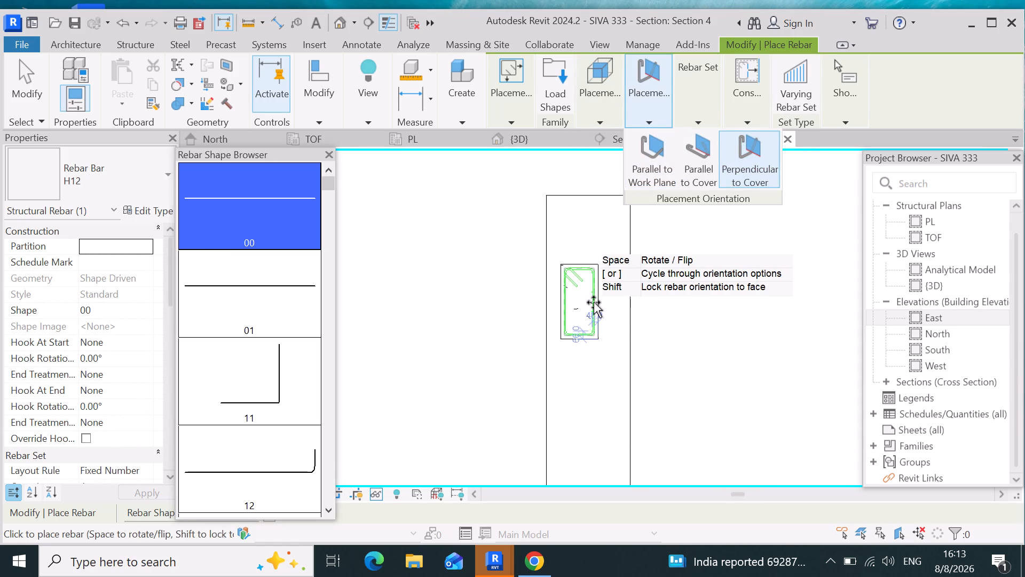
pyautogui.scroll(7, 594, 302)
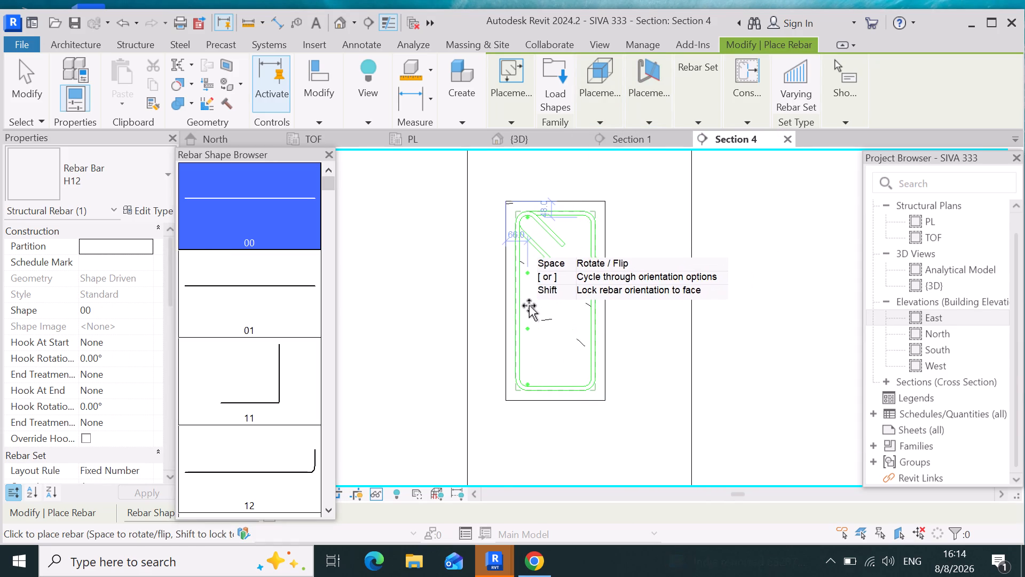
pyautogui.click(529, 305)
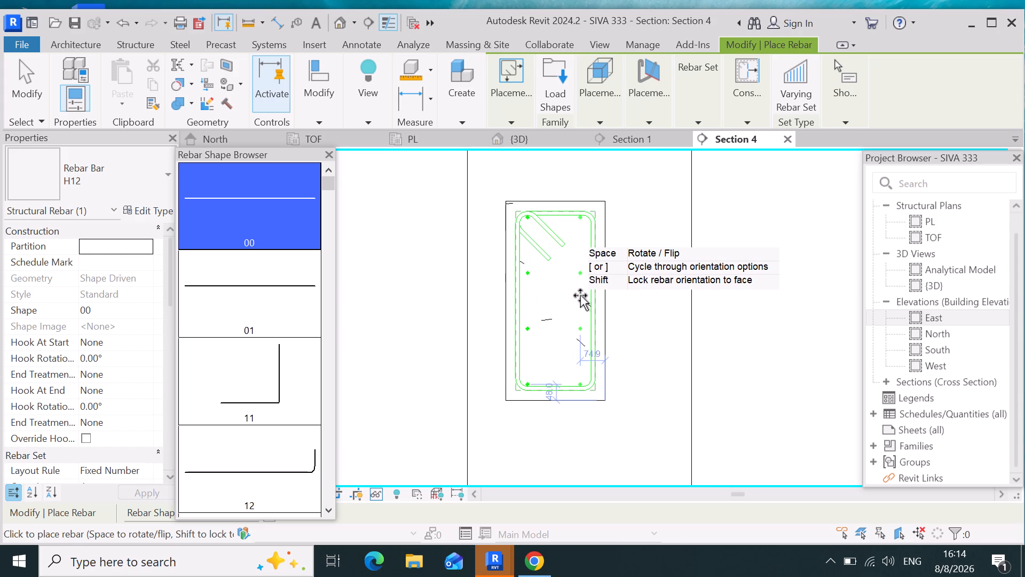
pyautogui.click(581, 296)
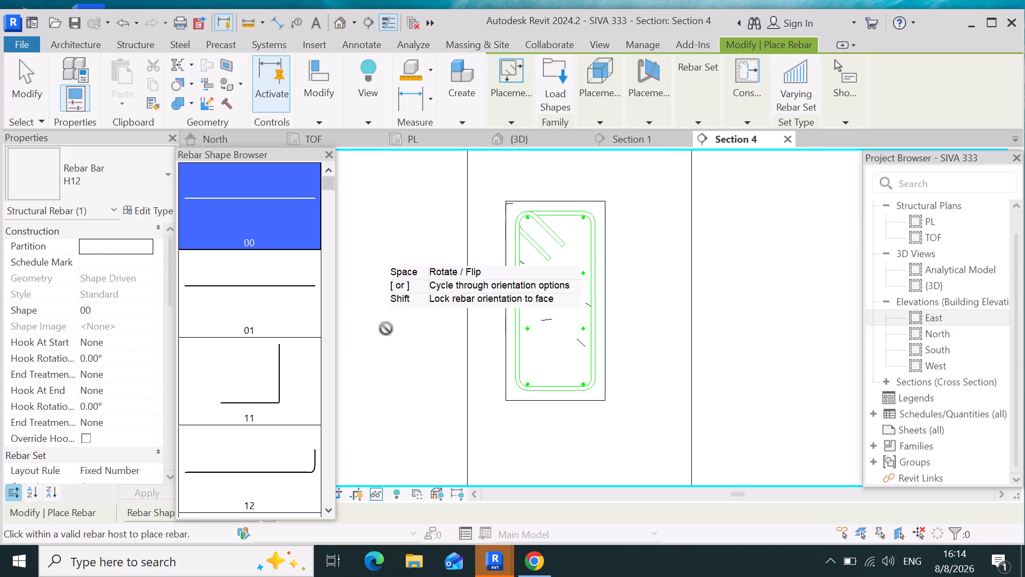
pyautogui.press('Escape')
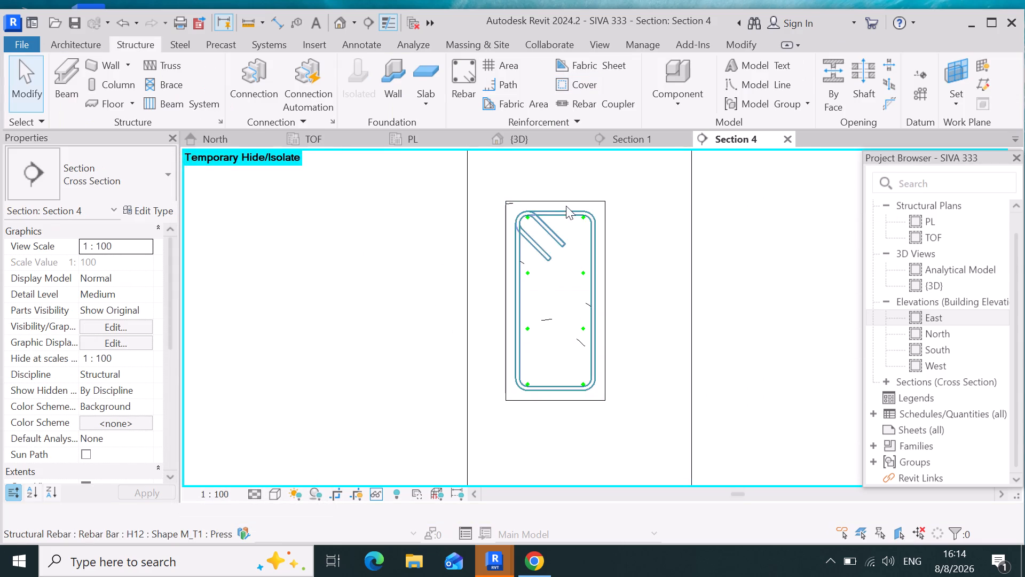
# Lower the top ends of both longitudinal bar sets to about 65 mm below the beam's top face, level with each other.
pyautogui.scroll(8, 566, 203)
pyautogui.click(506, 206)
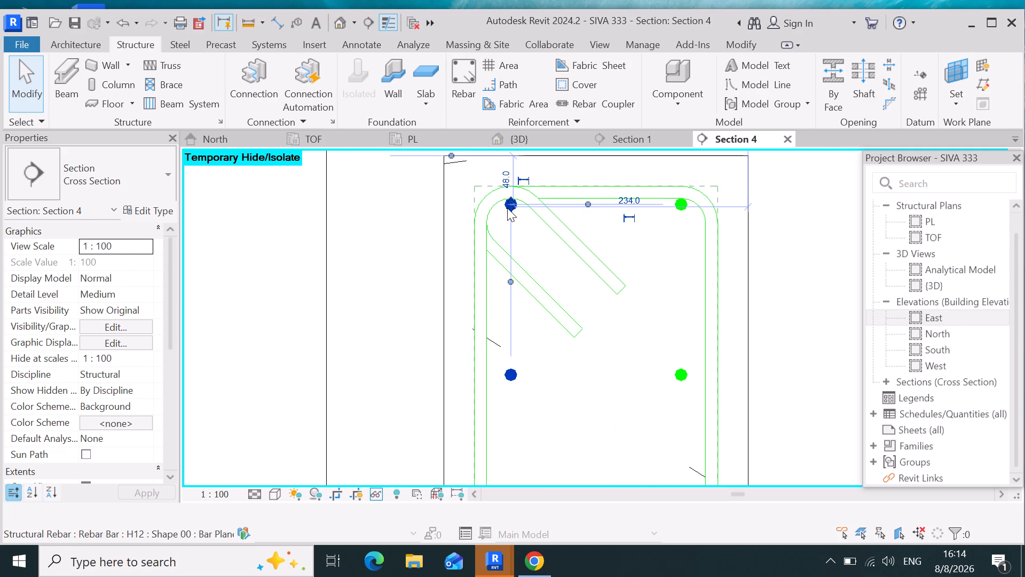
pyautogui.moveTo(508, 206); pyautogui.dragTo(511, 221)
pyautogui.click(511, 221)
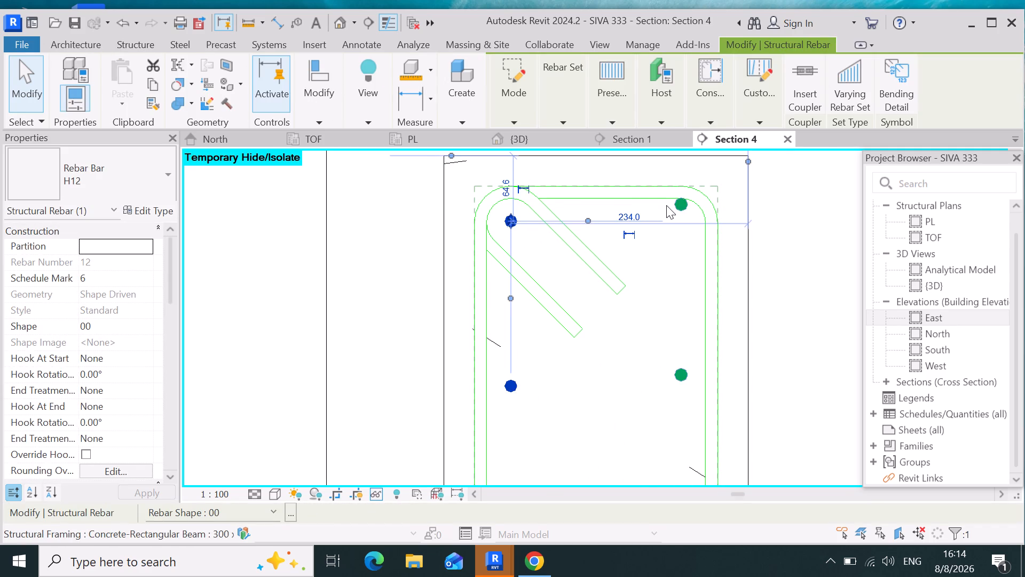
pyautogui.click(680, 201)
pyautogui.moveTo(682, 205); pyautogui.dragTo(684, 217)
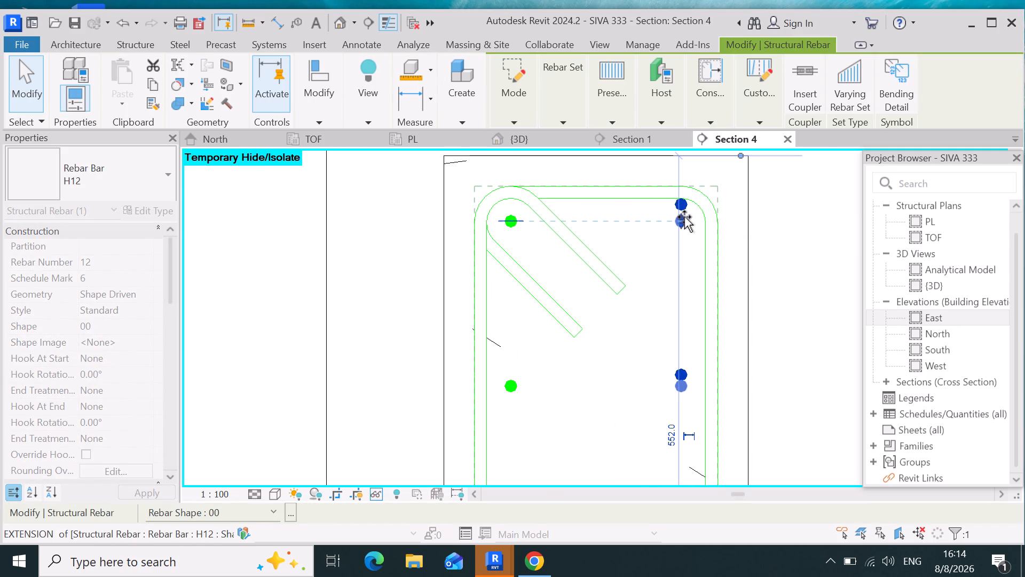
pyautogui.moveTo(684, 217); pyautogui.dragTo(687, 229)
pyautogui.click(687, 229)
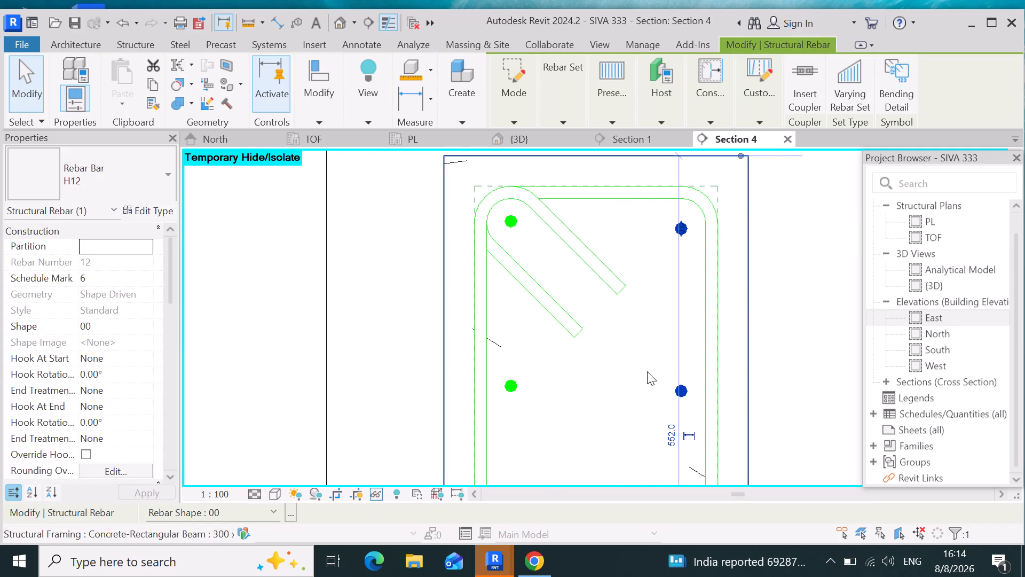
pyautogui.moveTo(680, 229); pyautogui.dragTo(680, 224)
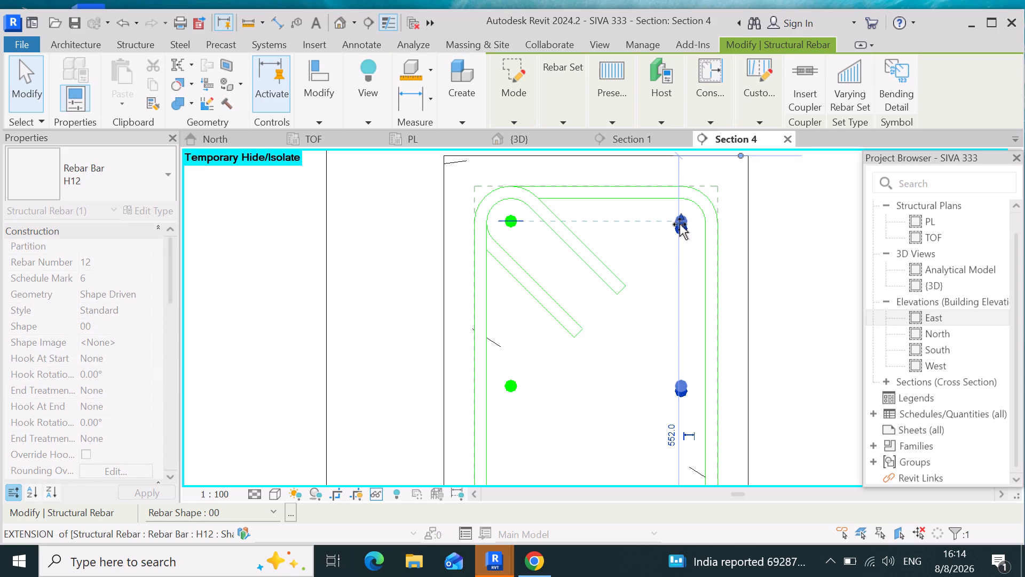
pyautogui.moveTo(680, 224); pyautogui.dragTo(680, 224)
pyautogui.click(679, 224)
# Raise the bottom ends of both longitudinal bar sets to about 59 mm above the beam's bottom face, level with each other.
pyautogui.scroll(-9, 650, 248)
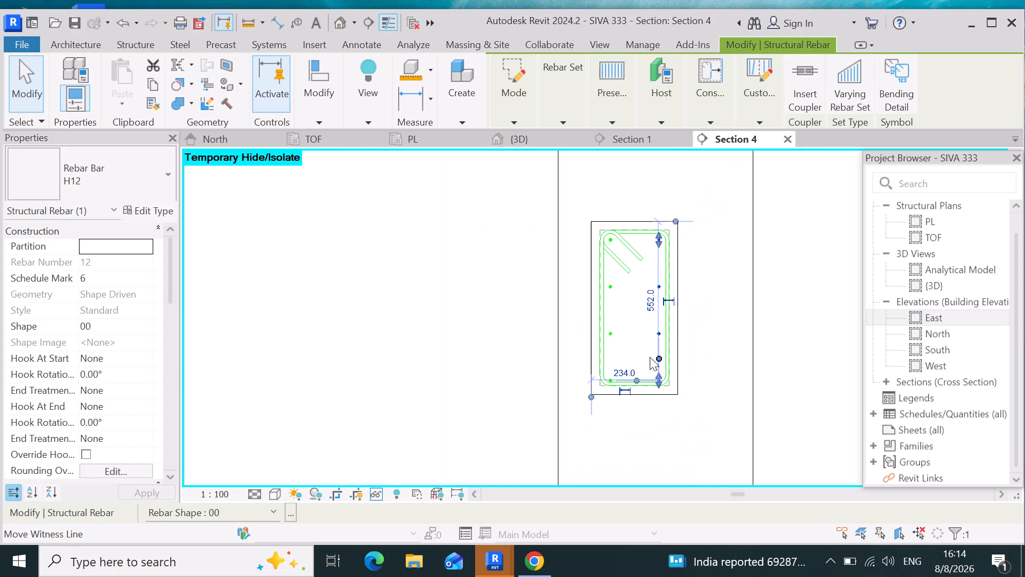
pyautogui.scroll(10, 636, 407)
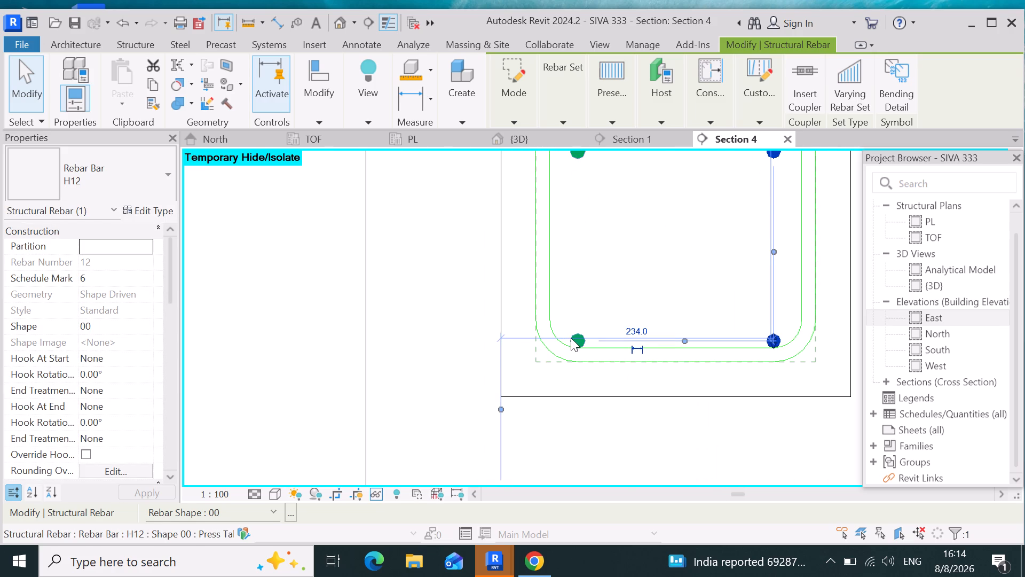
pyautogui.click(572, 340)
pyautogui.moveTo(577, 337); pyautogui.dragTo(576, 328)
pyautogui.click(576, 328)
pyautogui.click(776, 339)
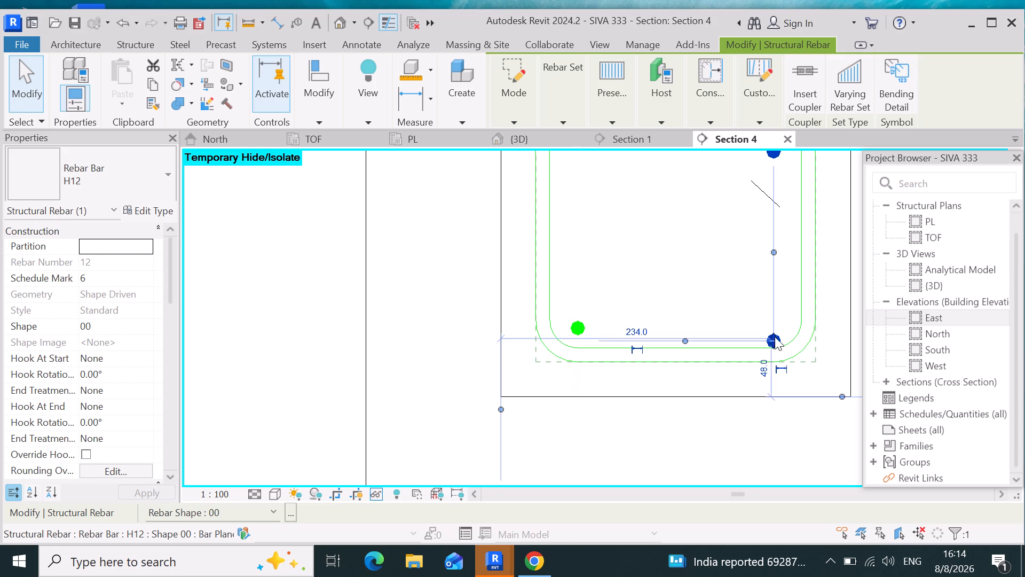
pyautogui.moveTo(774, 334); pyautogui.dragTo(774, 325)
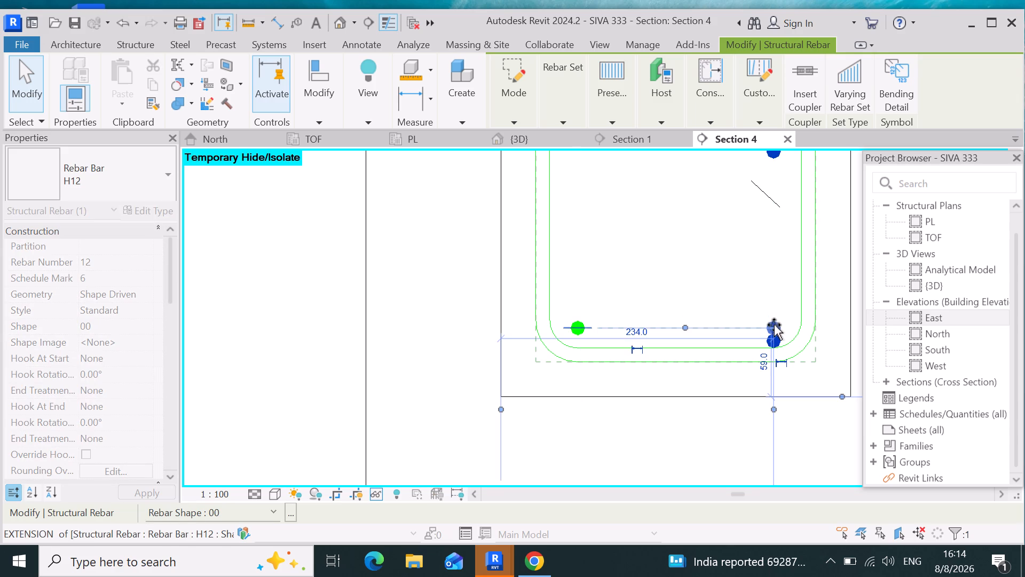
pyautogui.moveTo(774, 325); pyautogui.dragTo(774, 324)
pyautogui.scroll(-4, 740, 286)
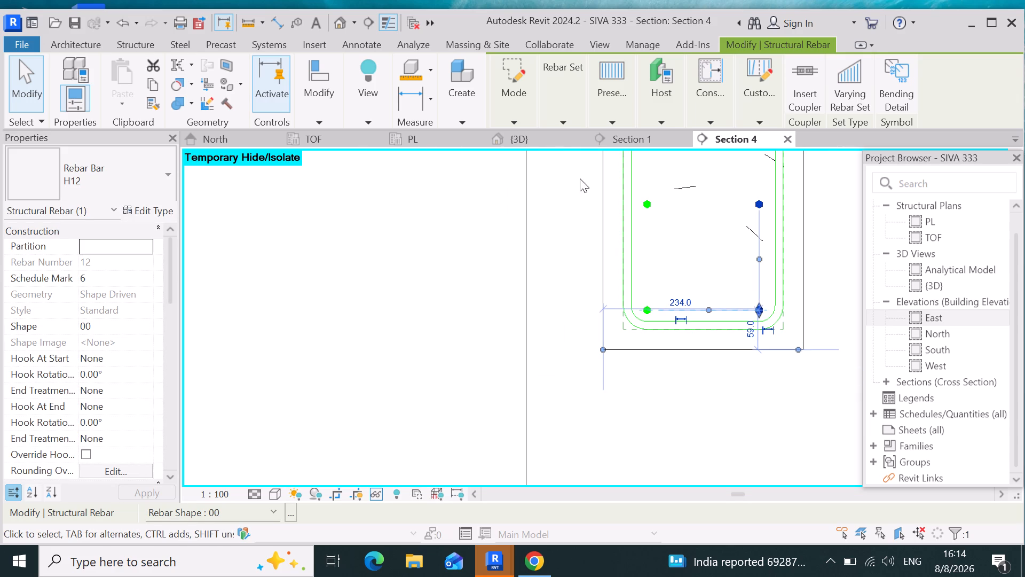
# Open the {3D} view and set its visual style to Wireframe.
pyautogui.click(532, 143)
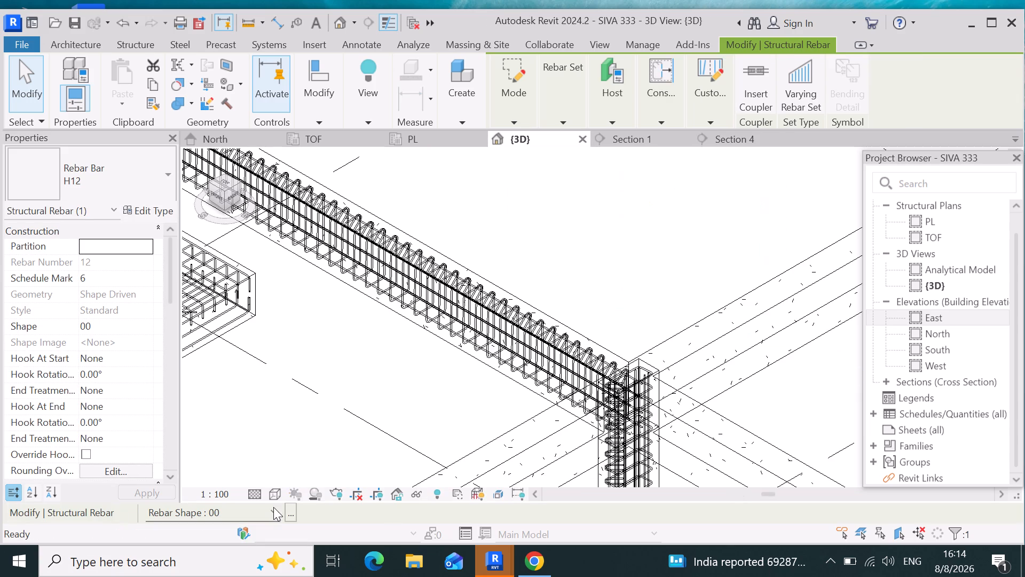
pyautogui.click(276, 493)
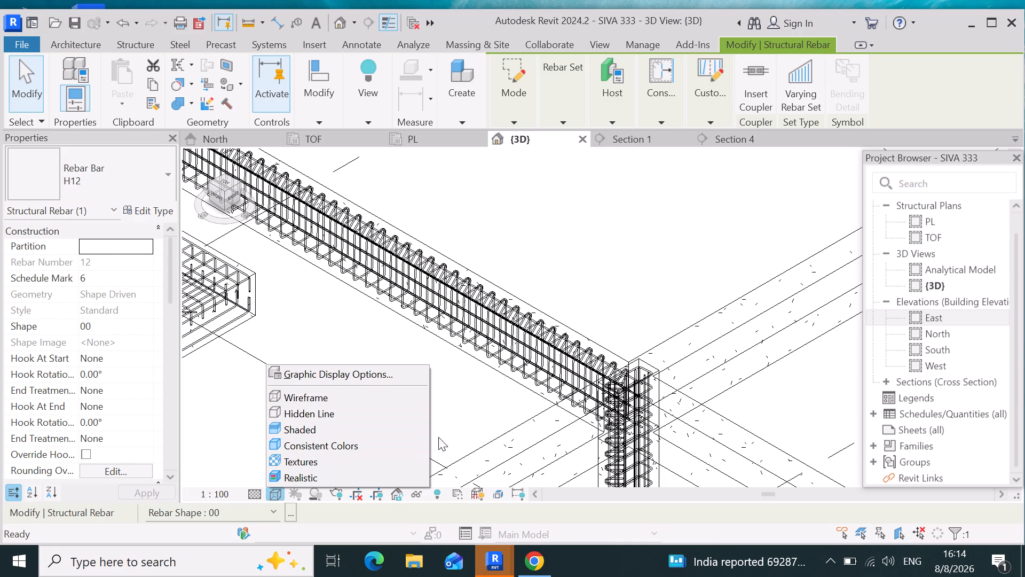
pyautogui.scroll(-5, 570, 310)
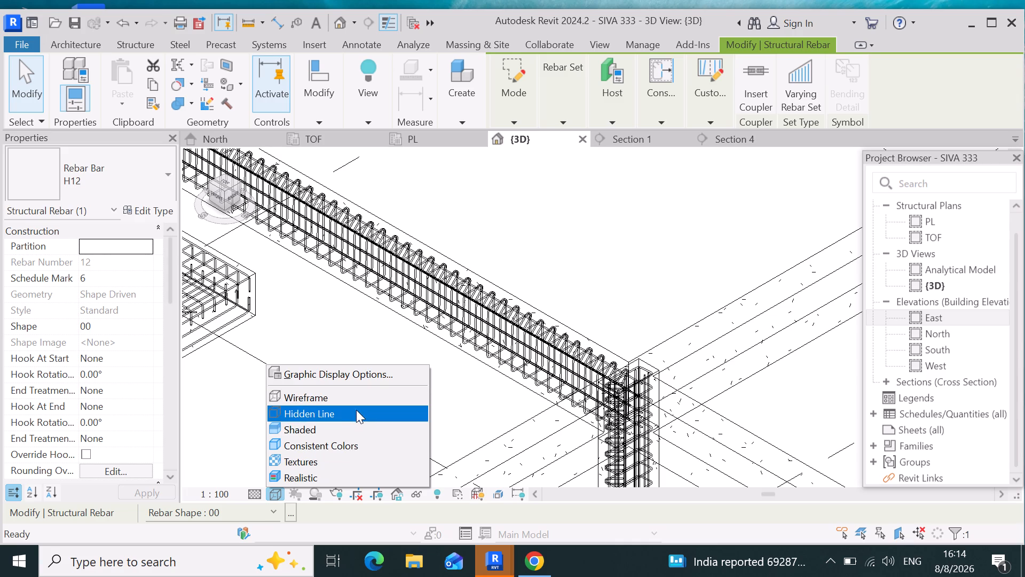
pyautogui.click(352, 395)
# Change the layout rule of the newly placed straight H12 longitudinal bar set in the beam to Maximum Spacing.
pyautogui.scroll(-9, 517, 293)
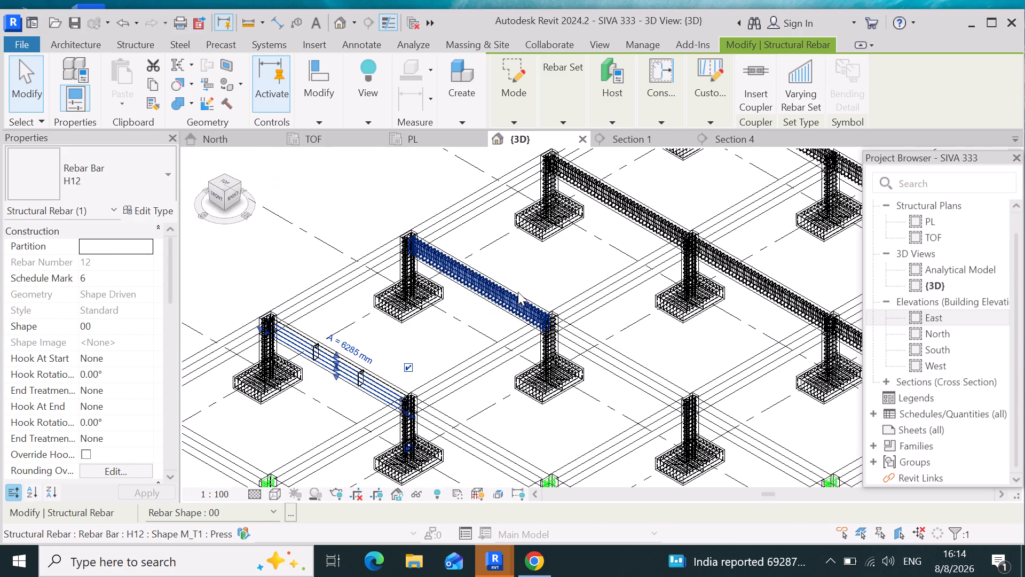
pyautogui.scroll(4, 415, 463)
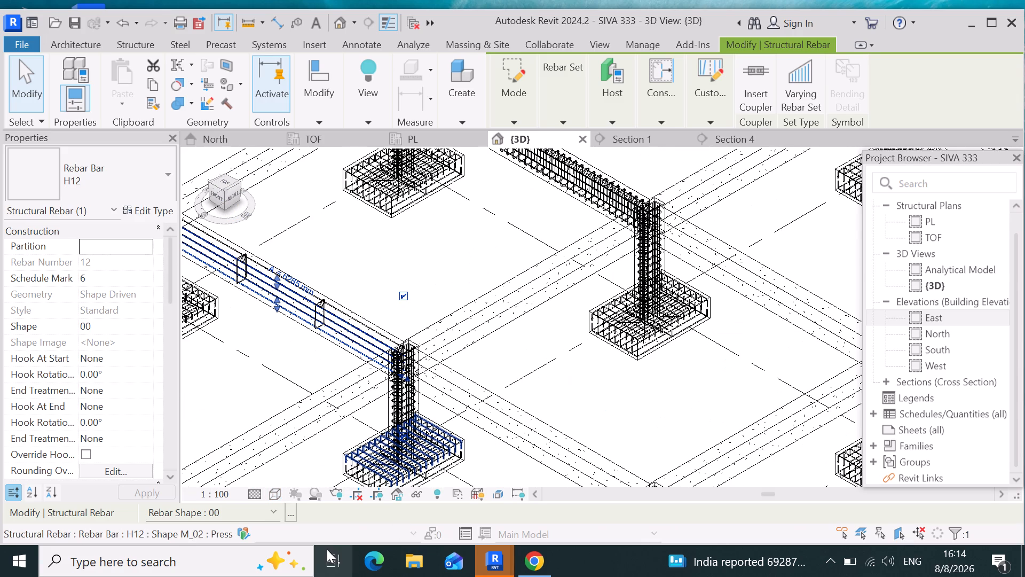
pyautogui.scroll(1, 334, 372)
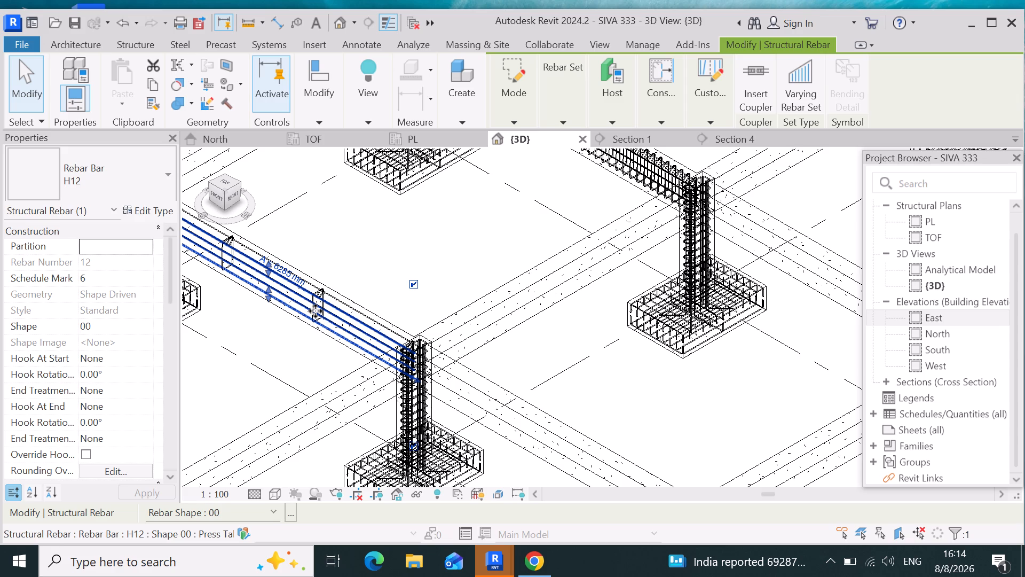
pyautogui.click(316, 311)
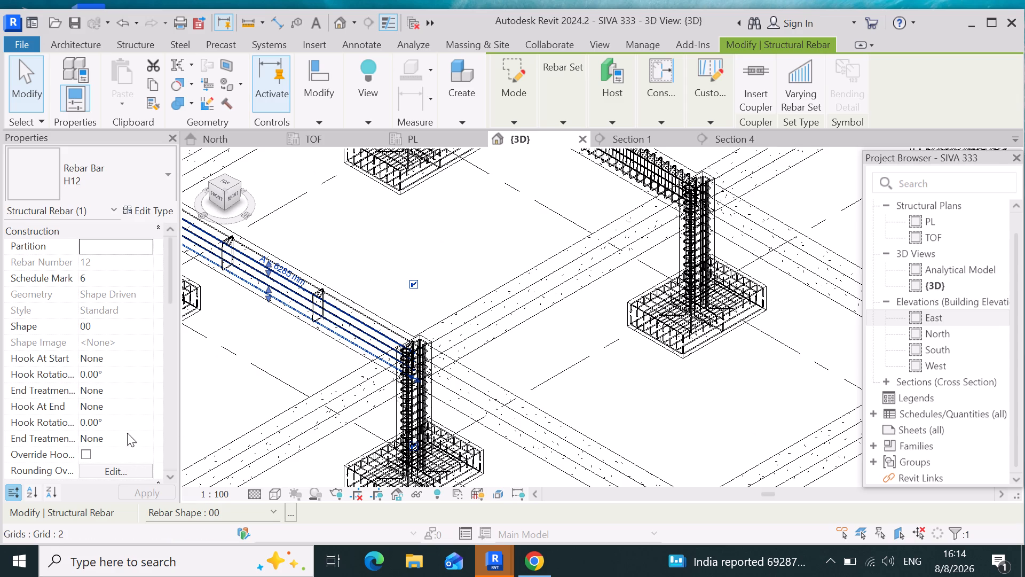
pyautogui.scroll(-4, 119, 373)
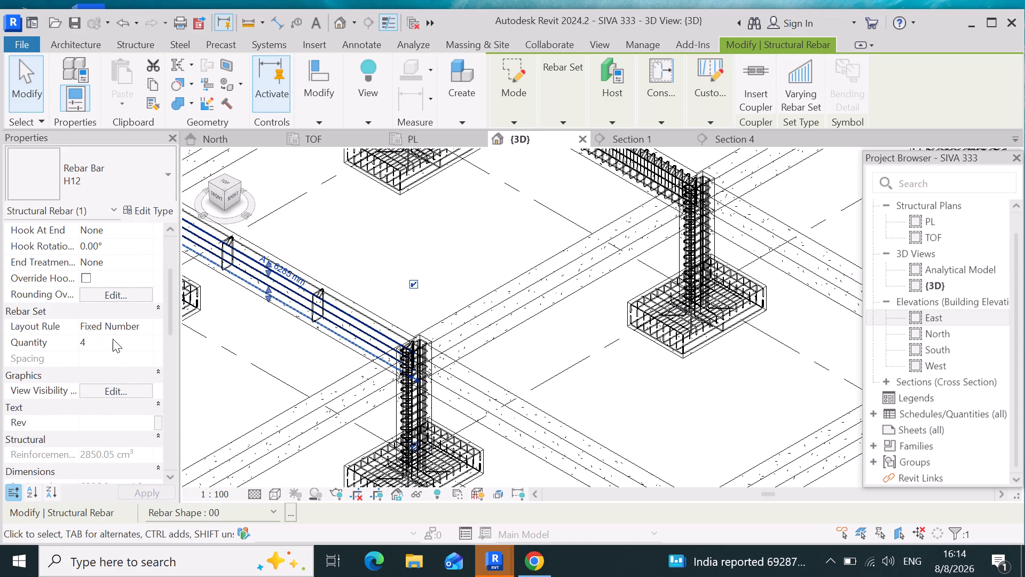
pyautogui.click(141, 324)
pyautogui.click(145, 367)
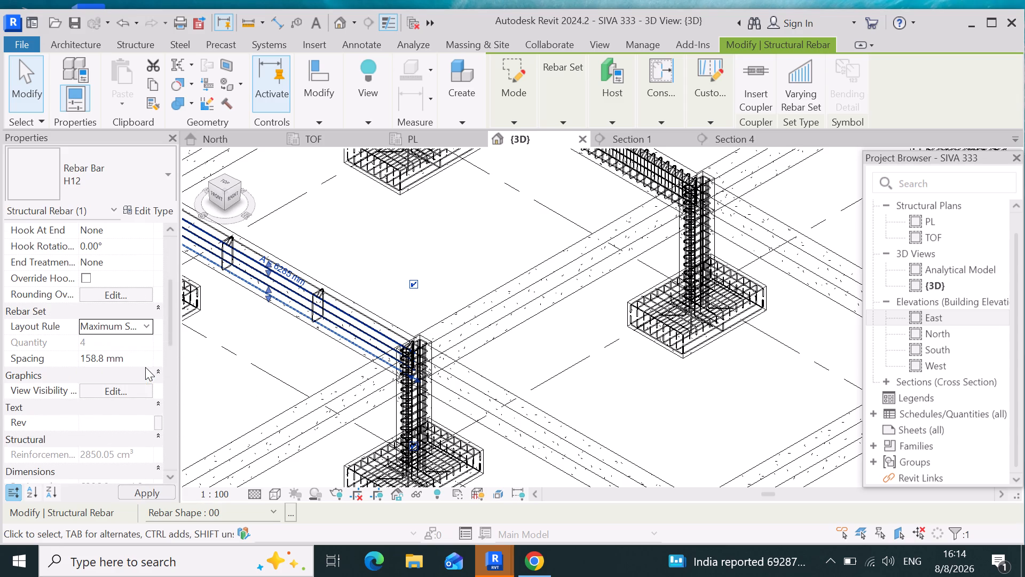
# Set the beam's M_T1 stirrup set to the Maximum Spacing layout rule with 150 mm spacing.
pyautogui.scroll(7, 310, 304)
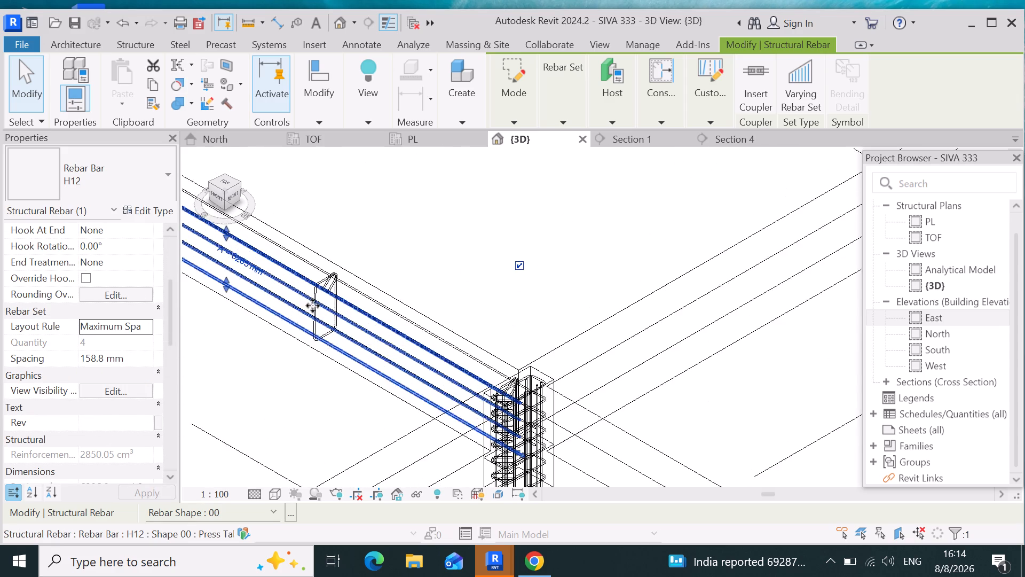
pyautogui.scroll(2, 313, 306)
pyautogui.click(330, 264)
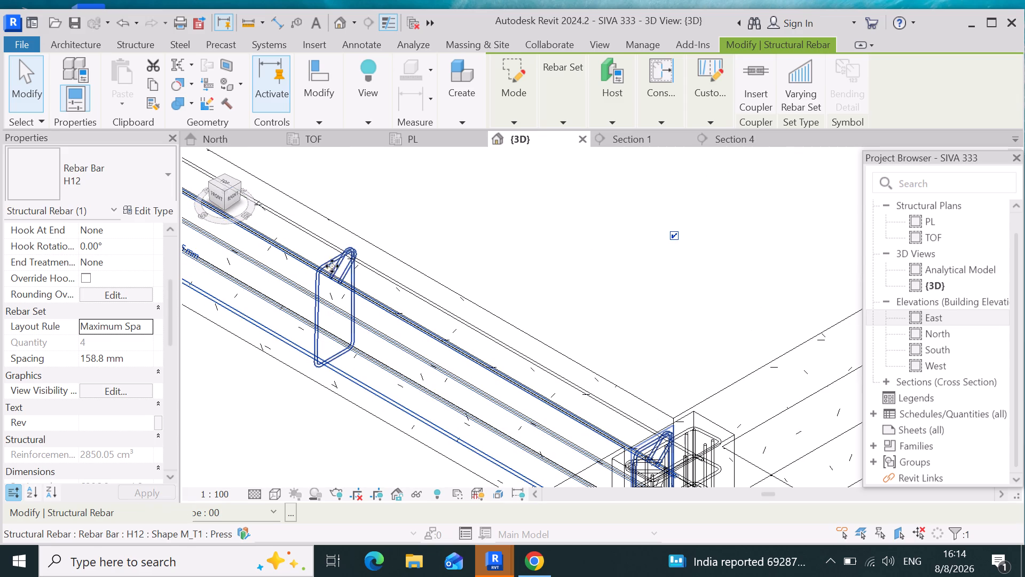
pyautogui.click(154, 345)
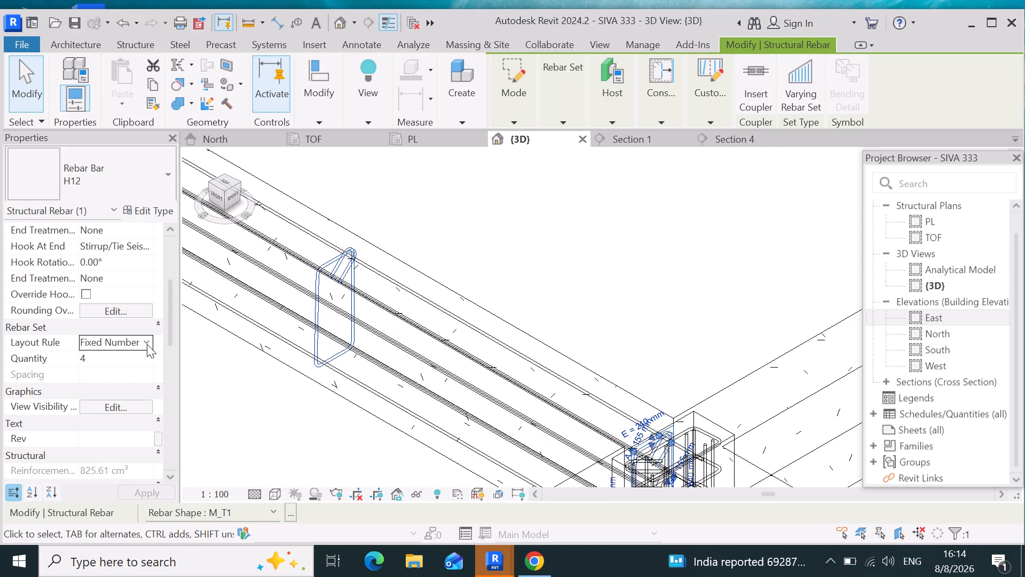
pyautogui.click(147, 344)
pyautogui.click(134, 388)
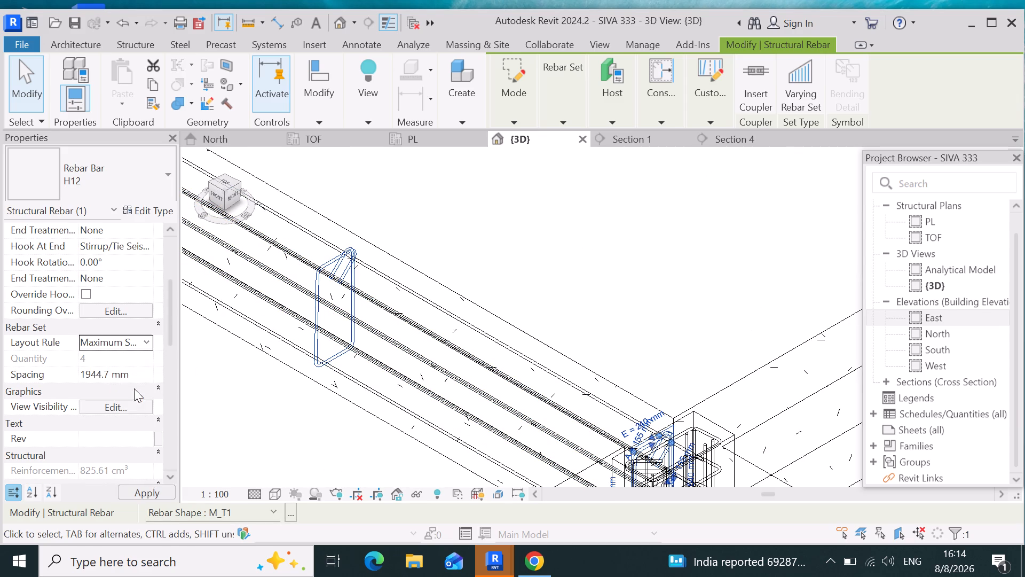
pyautogui.click(140, 368)
pyautogui.press('BackSpace')
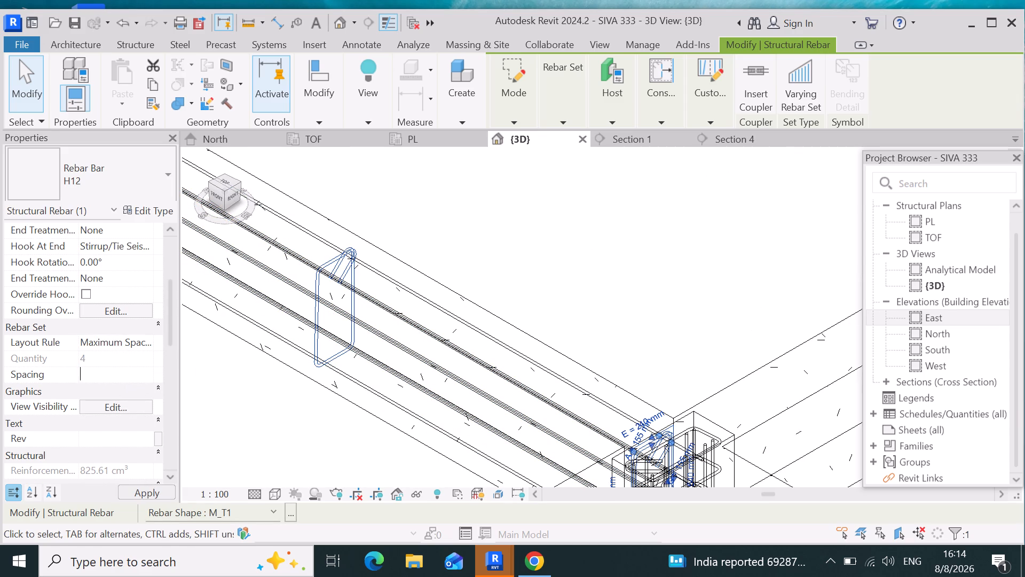
pyautogui.press('BackSpace')
pyautogui.write('150')
pyautogui.press('Return')
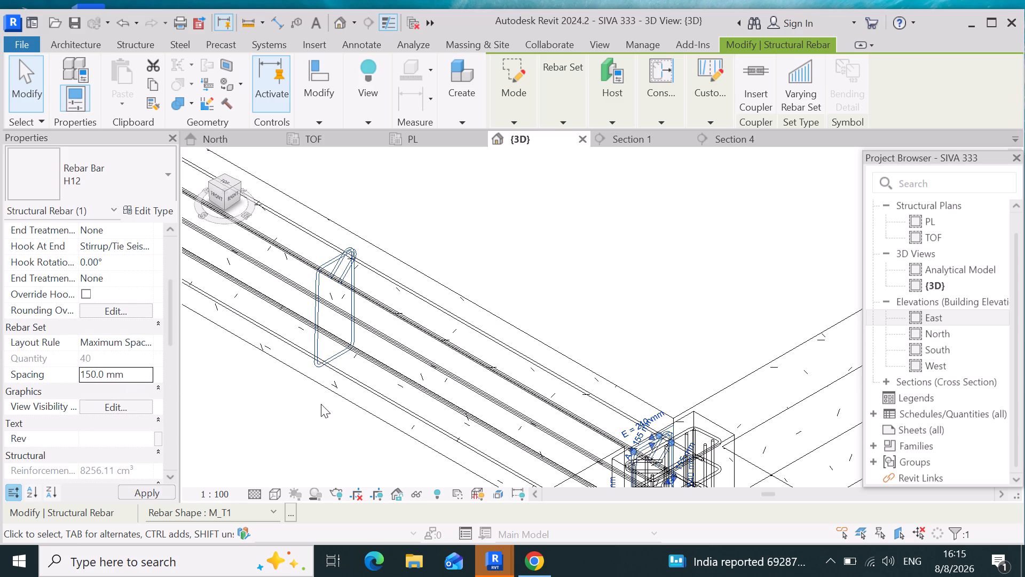
pyautogui.click(371, 351)
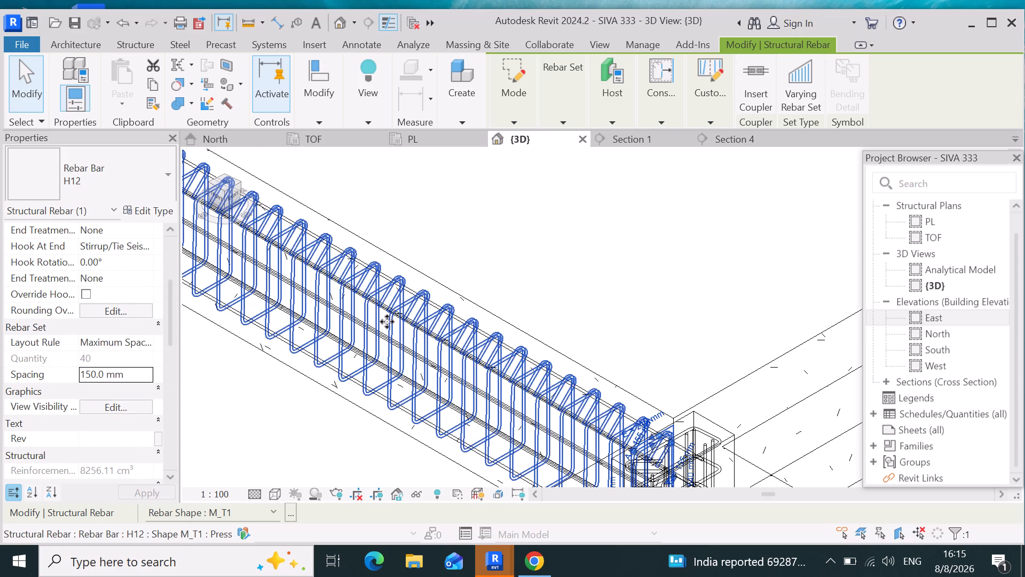
# Make the beam's M_T1 stirrup set view unobscured in the {3D} view.
pyautogui.scroll(8, 390, 313)
pyautogui.click(394, 343)
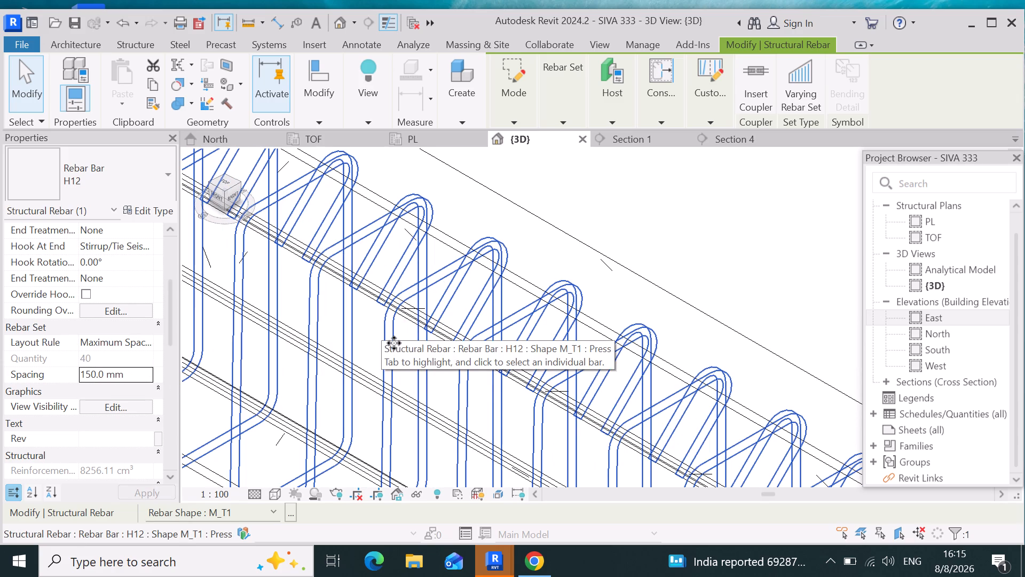
pyautogui.click(118, 402)
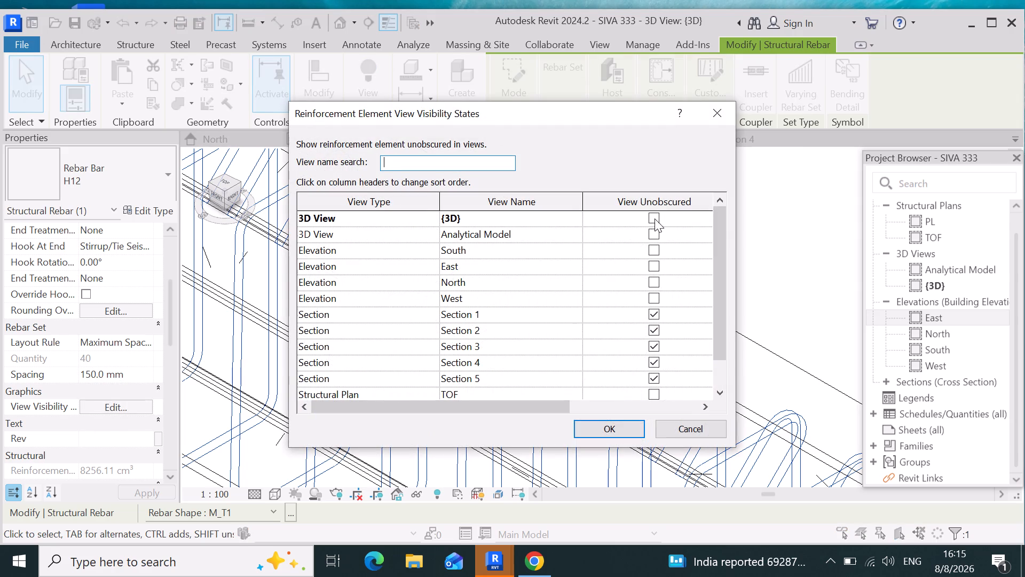
pyautogui.click(653, 219)
pyautogui.click(605, 431)
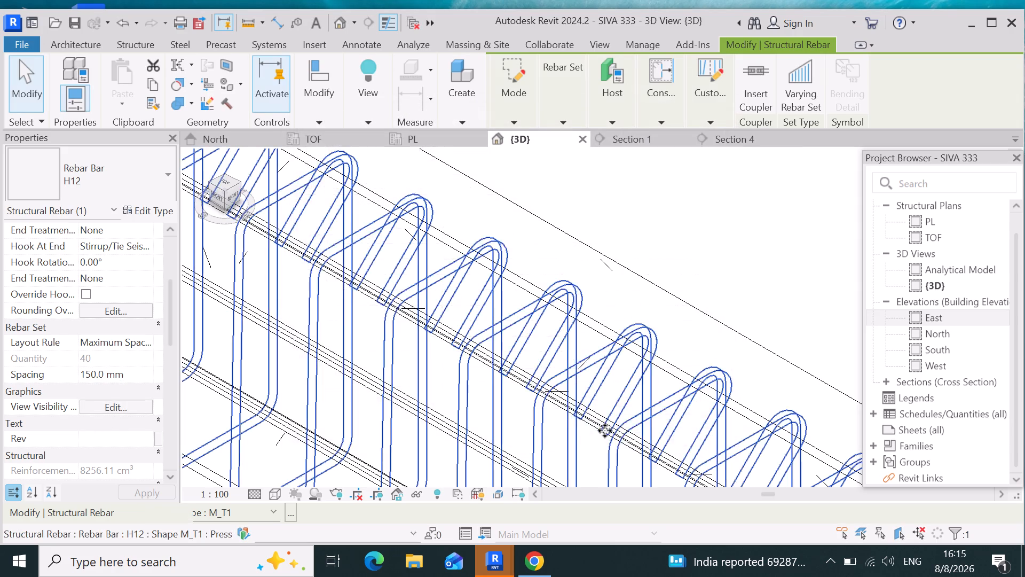
# Set the {3D} view's detail level to Fine.
pyautogui.click(249, 496)
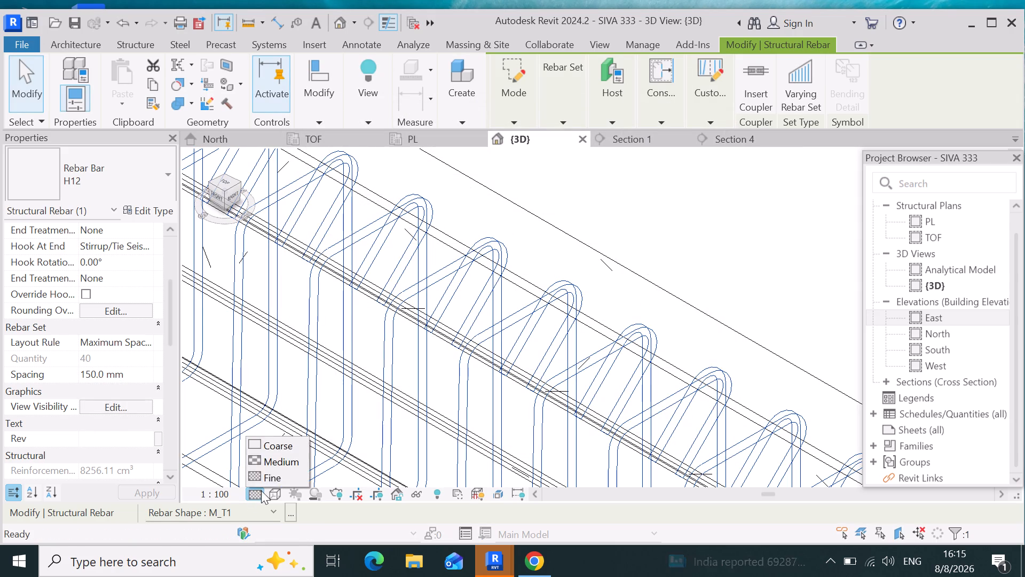
pyautogui.click(265, 480)
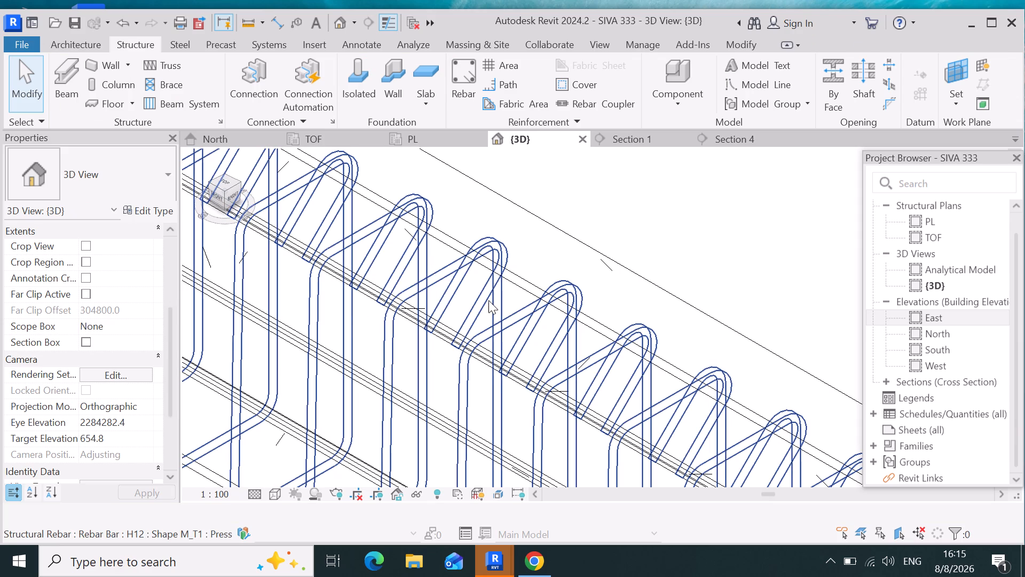
# Make the beam's straight longitudinal H12 bar set view unobscured in the {3D} view.
pyautogui.click(444, 331)
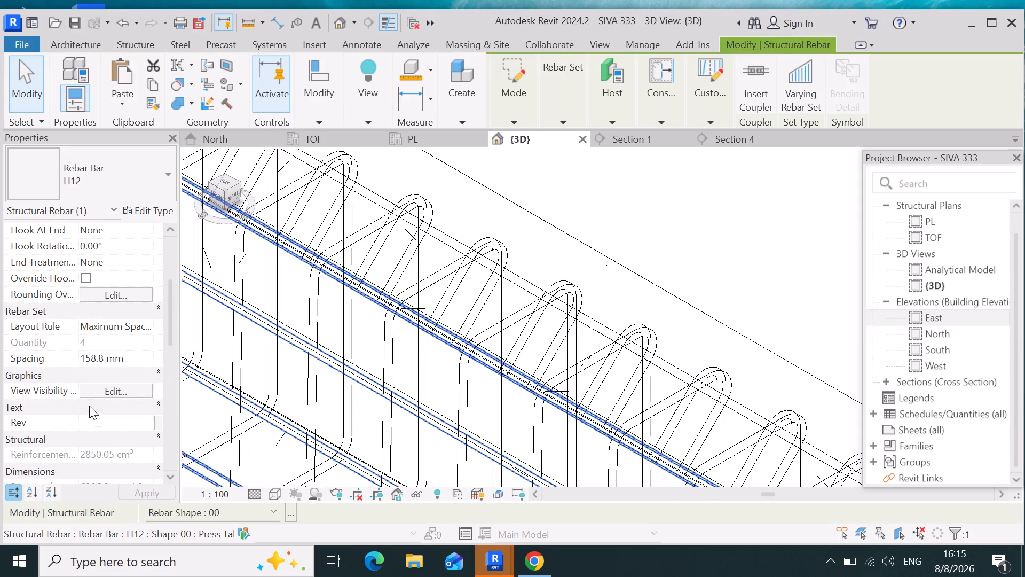
pyautogui.click(112, 394)
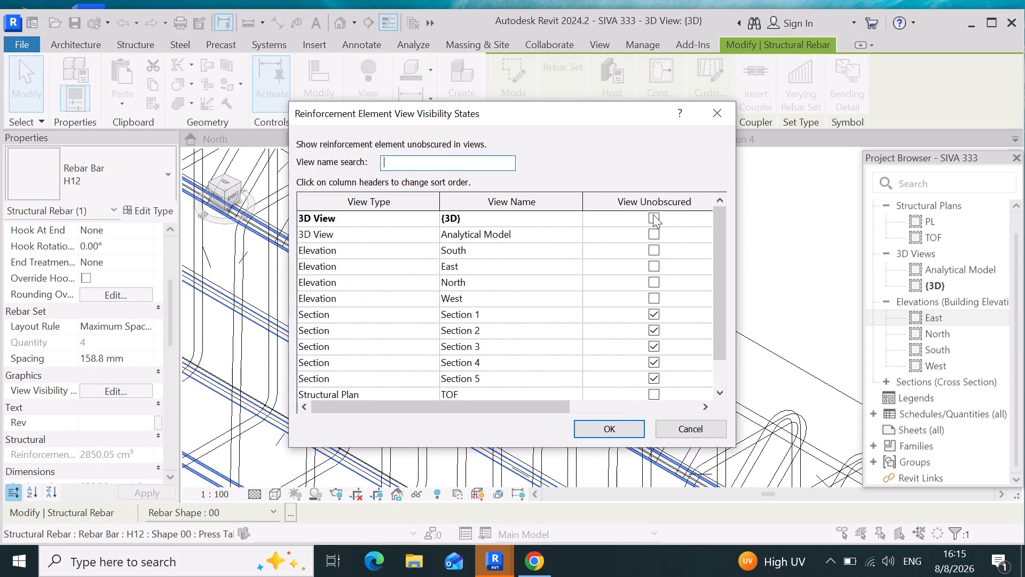
pyautogui.click(653, 220)
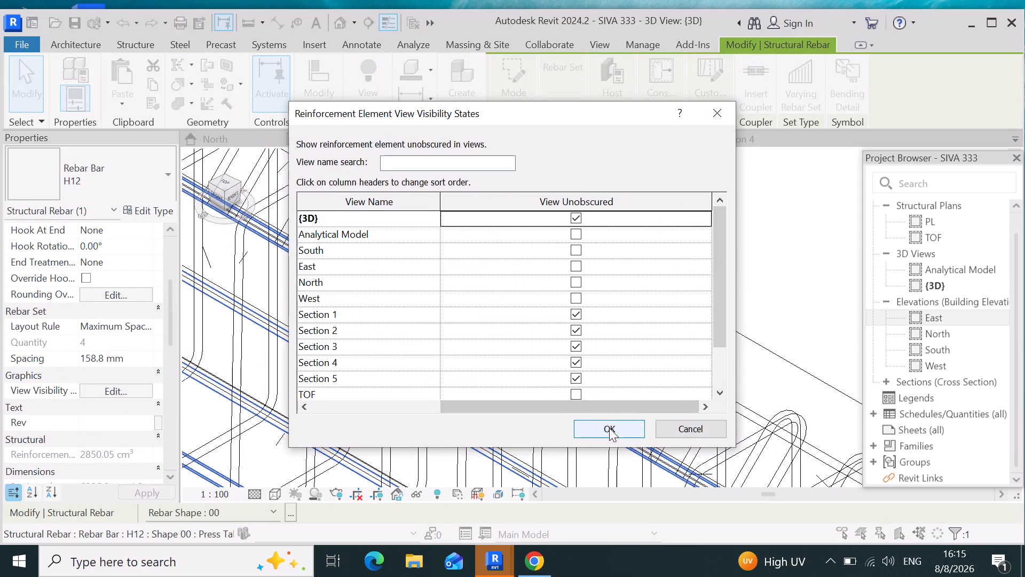